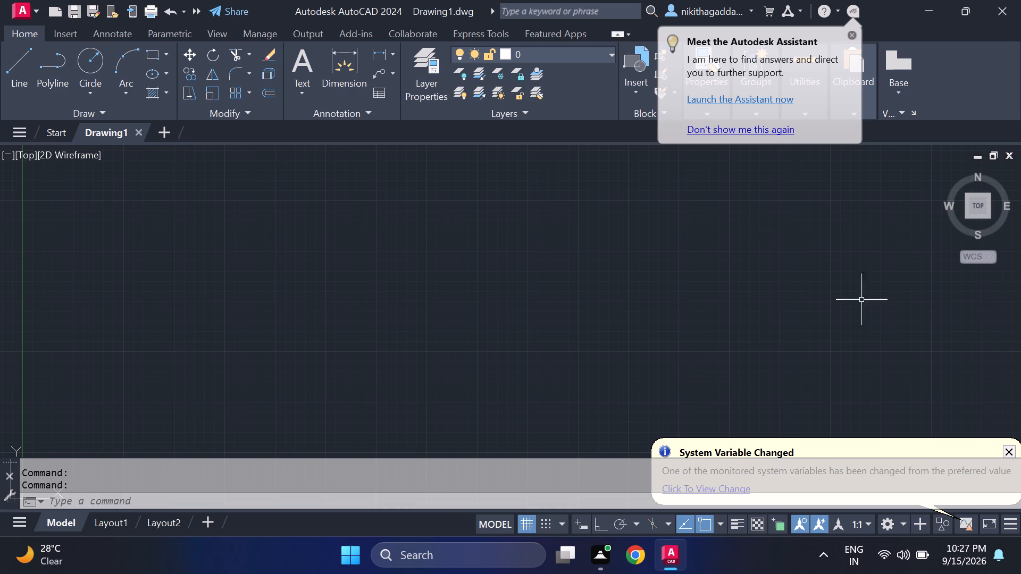
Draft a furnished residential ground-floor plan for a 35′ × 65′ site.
Dismiss the Autodesk Assistant tip and the System Variable Changed notification.
{"action": "left_click", "coordinate": [849, 33]}
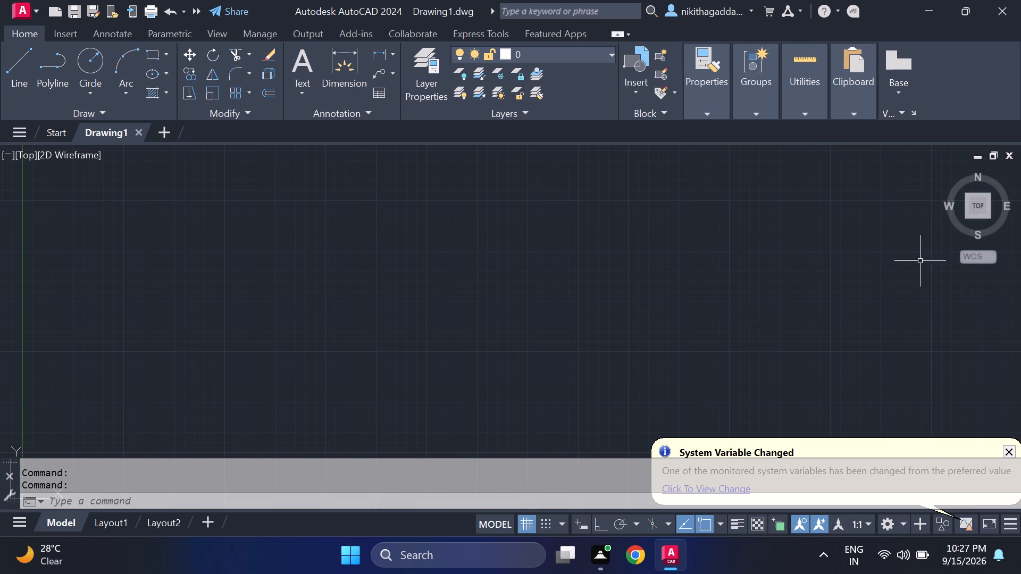
{"action": "left_click", "coordinate": [1009, 454]}
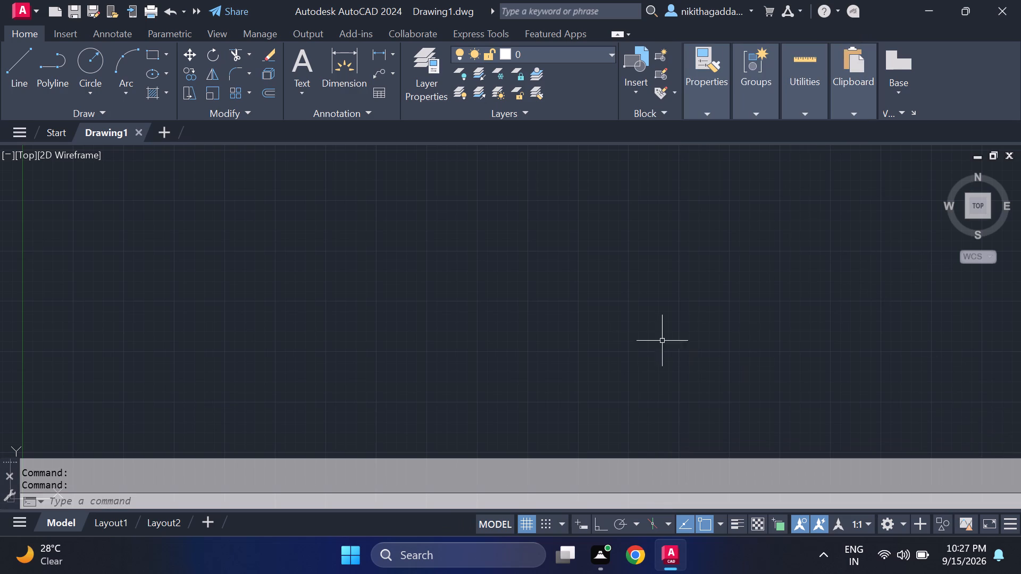
Configure the drawing units to Engineering length type with 0'-0.00" precision.
{"action": "type", "text": "units"}
{"action": "key", "text": "Return"}
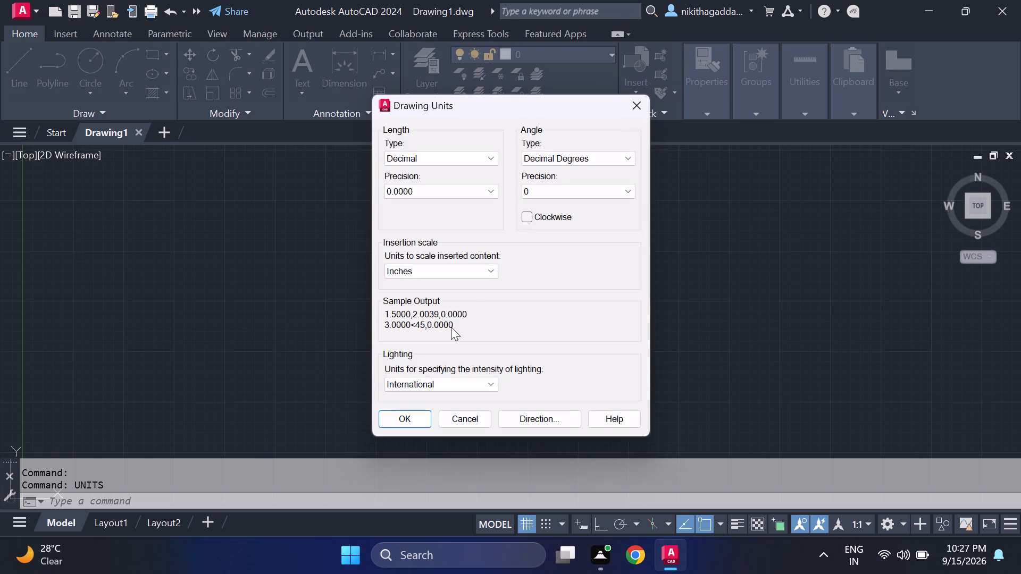
{"action": "left_click", "coordinate": [478, 154]}
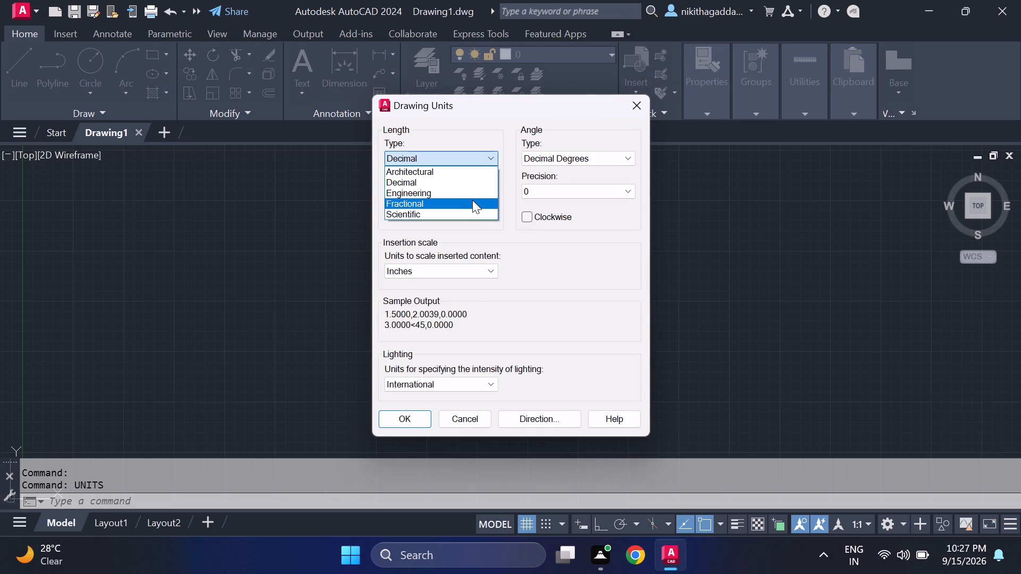
{"action": "left_click", "coordinate": [472, 196]}
{"action": "left_click", "coordinate": [475, 182]}
{"action": "left_click", "coordinate": [475, 187]}
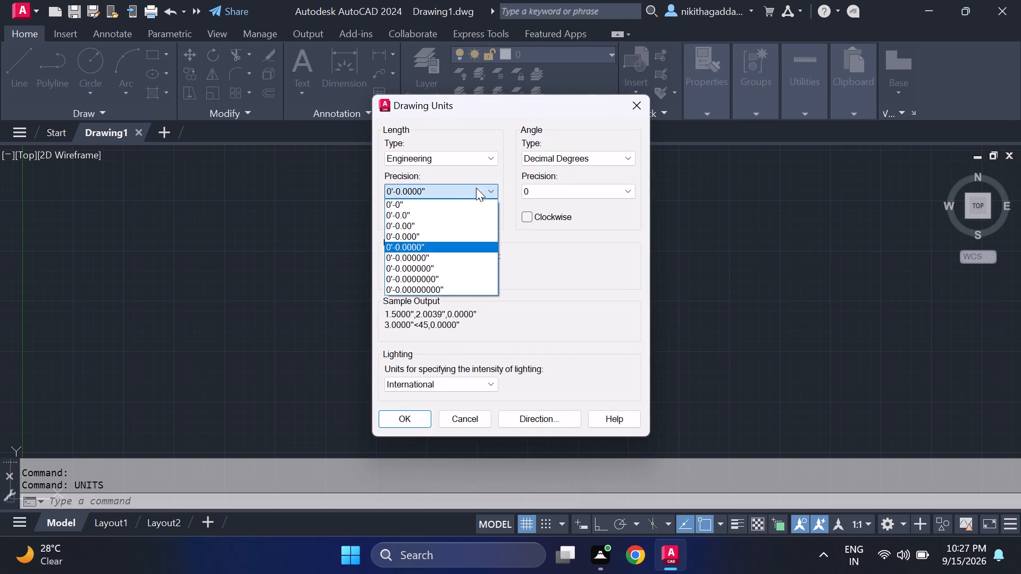
{"action": "left_click", "coordinate": [439, 222]}
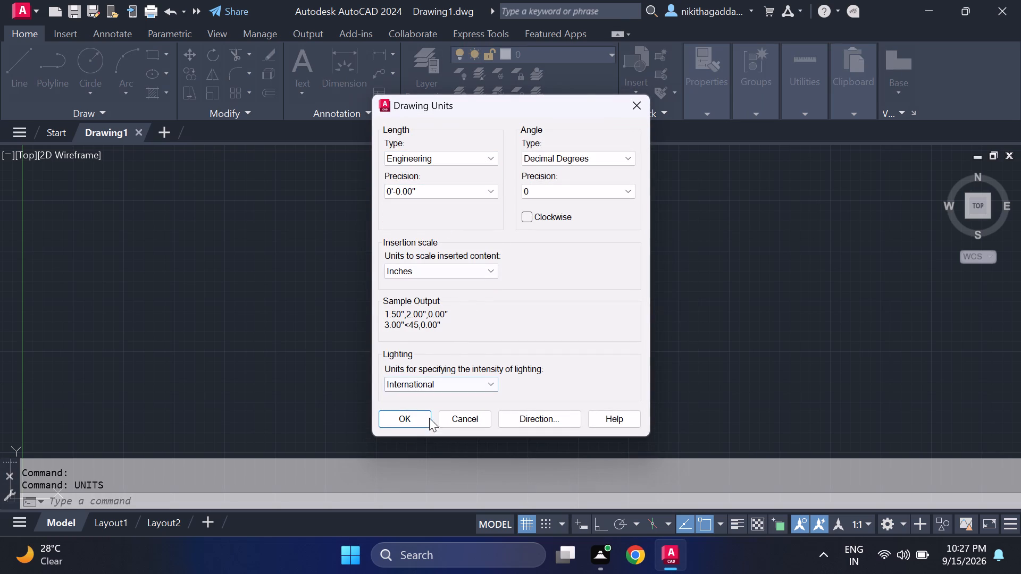
{"action": "left_click", "coordinate": [419, 422]}
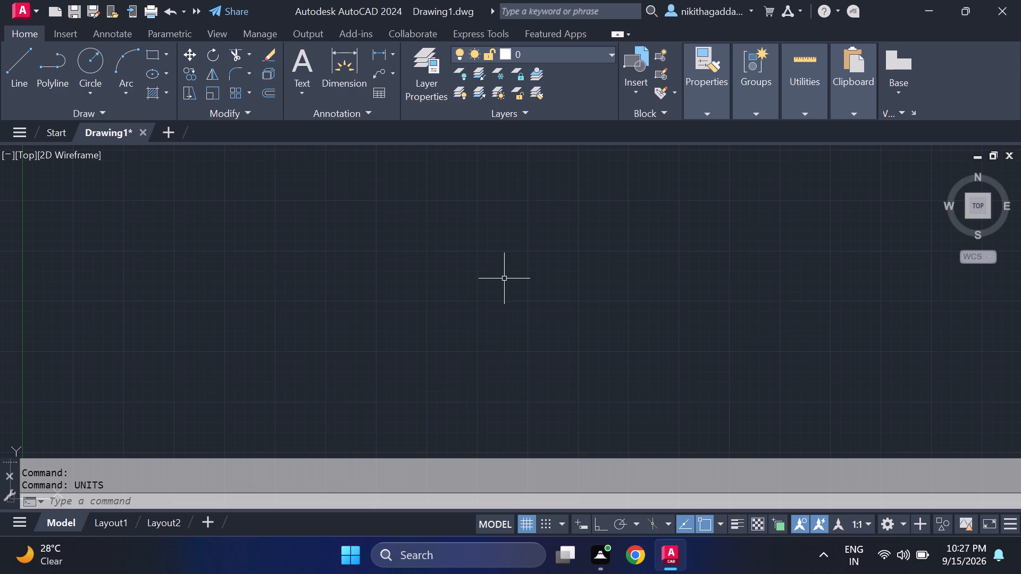
In the Standard dimension style, set the primary linear units to Engineering format with 0'-0.00" precision.
{"action": "key", "text": "d"}
{"action": "key", "text": "Return"}
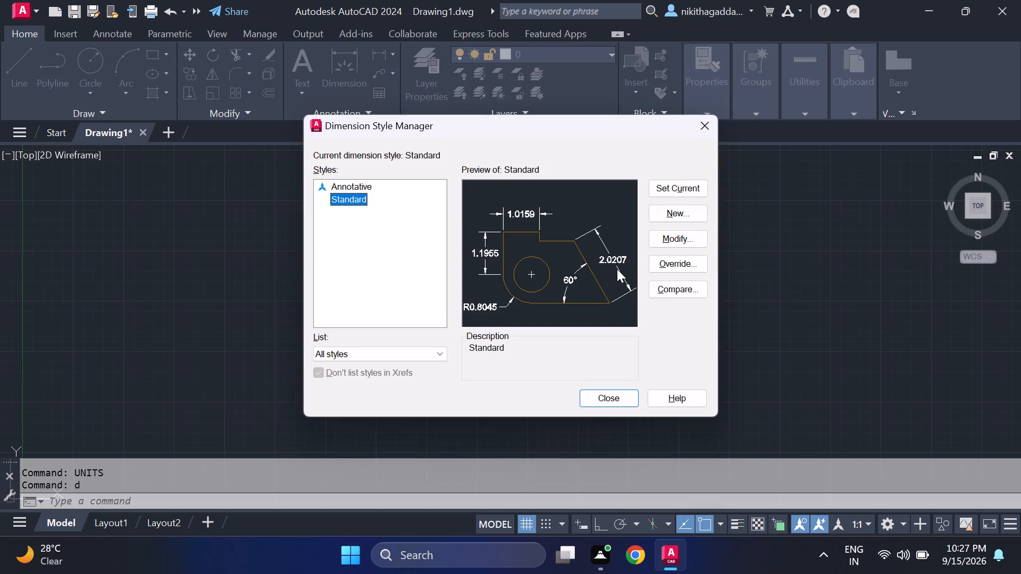
{"action": "left_click", "coordinate": [672, 239]}
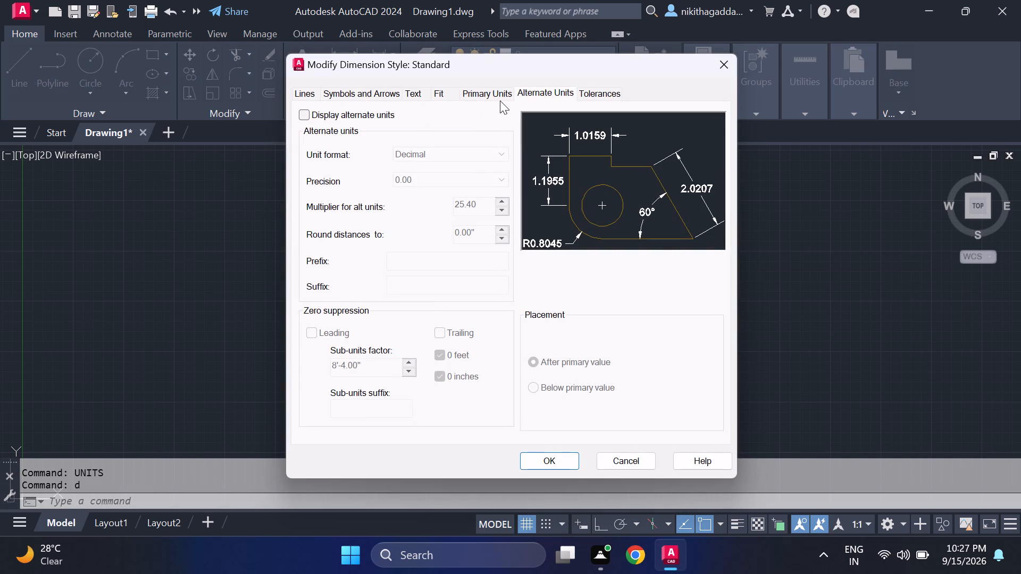
{"action": "left_click", "coordinate": [500, 92]}
{"action": "left_click", "coordinate": [484, 132]}
{"action": "left_click", "coordinate": [483, 124]}
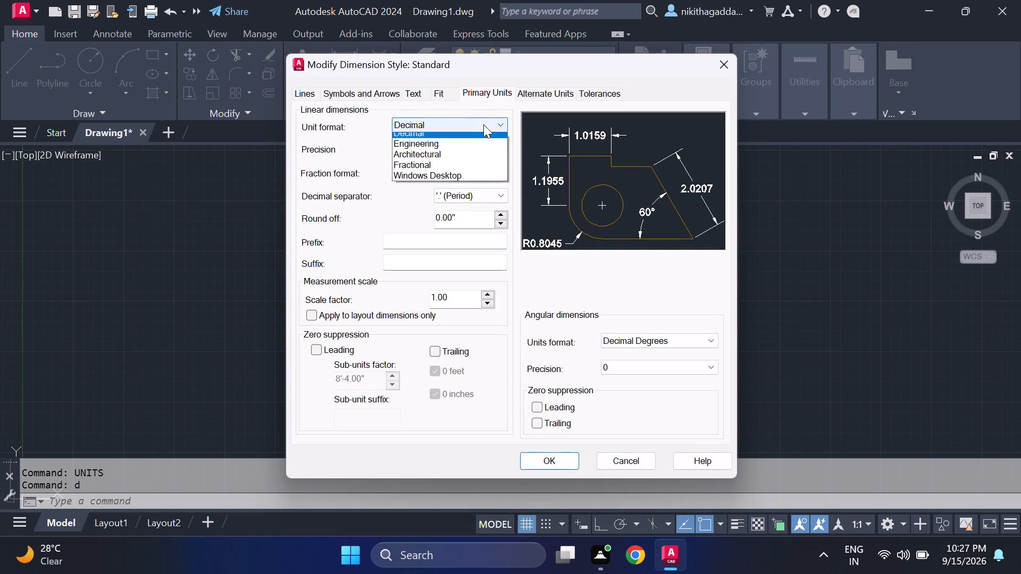
{"action": "left_click", "coordinate": [474, 159]}
{"action": "left_click", "coordinate": [477, 148]}
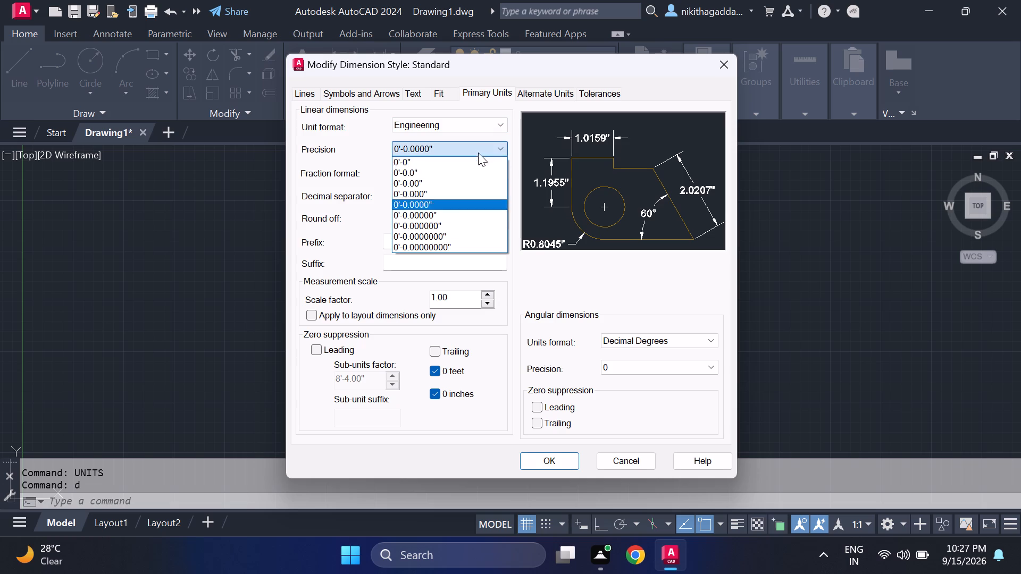
{"action": "left_click", "coordinate": [452, 184]}
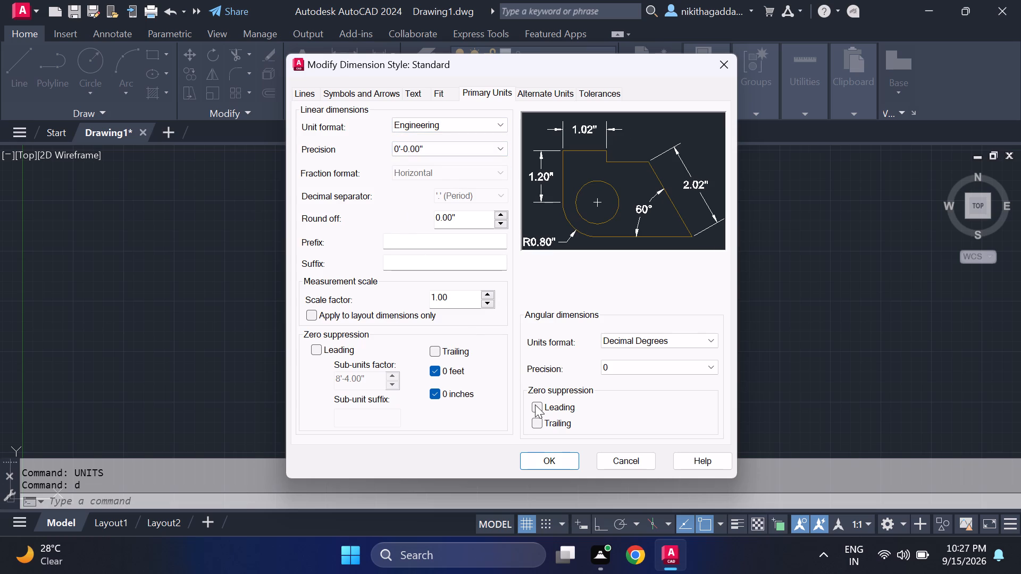
Set the Standard dimension style's text height to 6", make the style current and close the style manager.
{"action": "left_click", "coordinate": [410, 95]}
{"action": "left_click", "coordinate": [488, 207]}
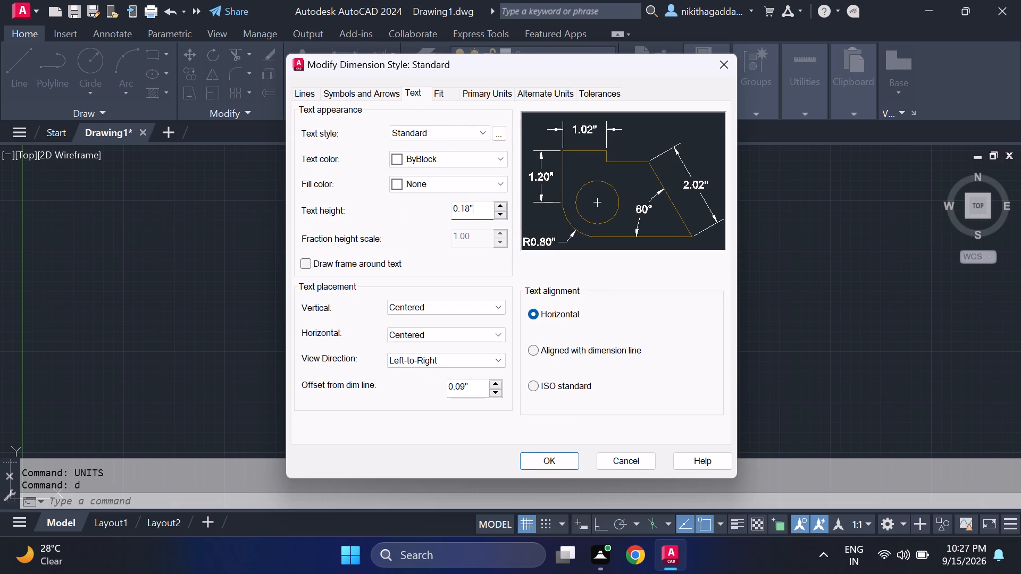
{"action": "key", "text": "BackSpace"}
{"action": "key", "text": "BackSpace"}
{"action": "key", "text": "BackSpace"}
{"action": "key", "text": "BackSpace"}
{"action": "key", "text": "BackSpace"}
{"action": "key", "text": "BackSpace"}
{"action": "key", "text": "BackSpace"}
{"action": "key", "text": "BackSpace"}
{"action": "key", "text": "BackSpace"}
{"action": "key", "text": "BackSpace"}
{"action": "key", "text": "BackSpace"}
{"action": "key", "text": "BackSpace"}
{"action": "key", "text": "BackSpace"}
{"action": "key", "text": "BackSpace"}
{"action": "key", "text": "6"}
{"action": "key", "text": "Return"}
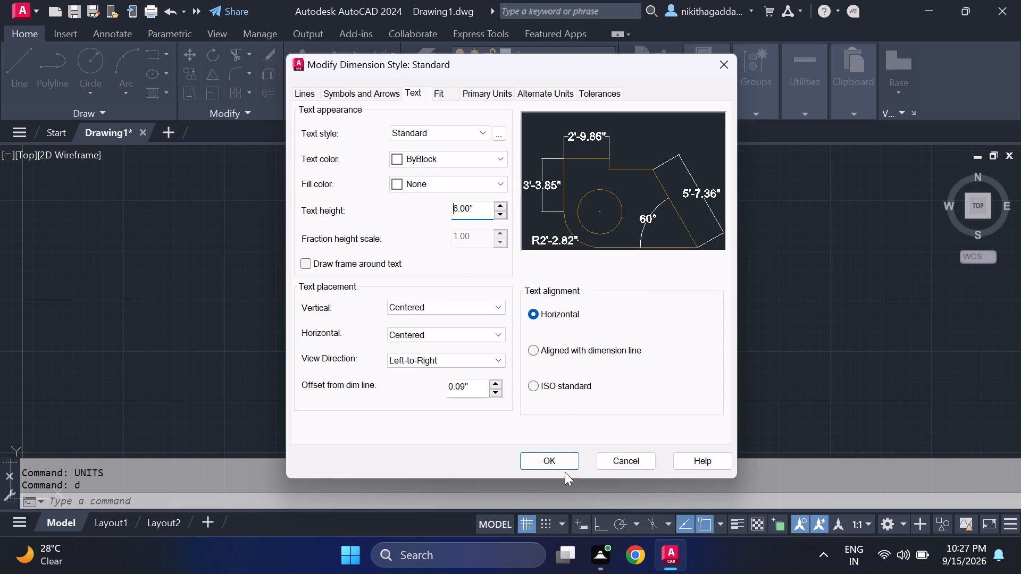
{"action": "left_click", "coordinate": [564, 465]}
{"action": "left_click", "coordinate": [689, 193]}
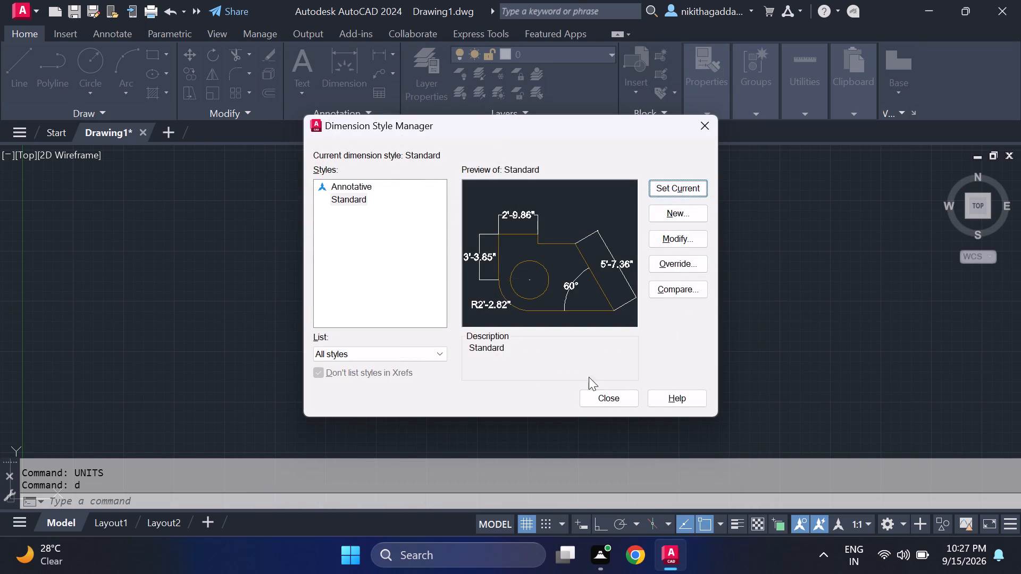
{"action": "left_click", "coordinate": [600, 401]}
In Layout1's page setup, choose the DWG To PDF.pc3 plotter and ISO full bleed A4 (297.00 x 210.00 MM) paper.
{"action": "scroll", "coordinate": [501, 357], "scroll_direction": "down", "scroll_amount": 2}
{"action": "middle_click_drag", "start_coordinate": [429, 381], "coordinate": [331, 398]}
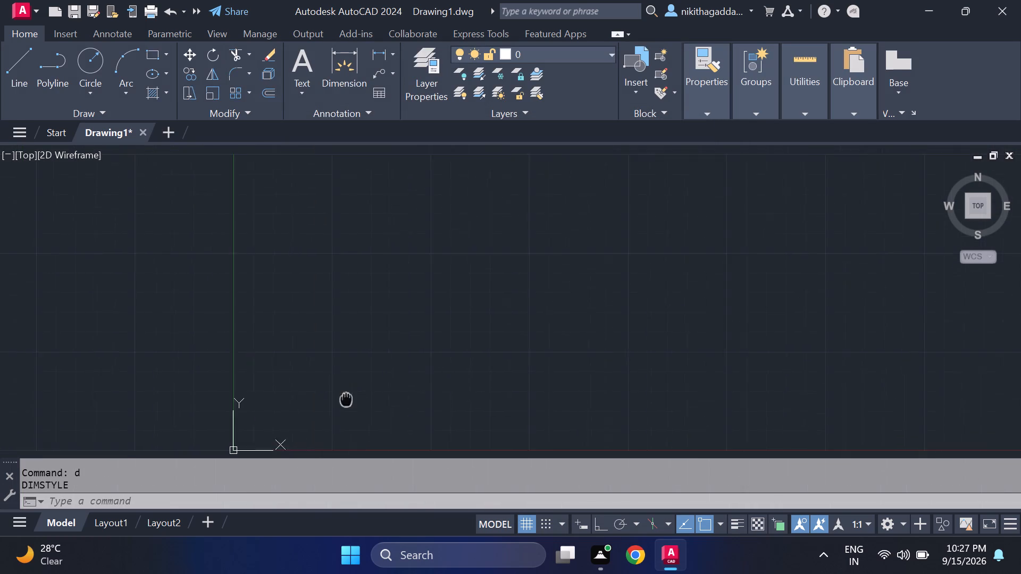
{"action": "middle_click_drag", "start_coordinate": [331, 398], "coordinate": [156, 431]}
{"action": "left_click", "coordinate": [104, 520]}
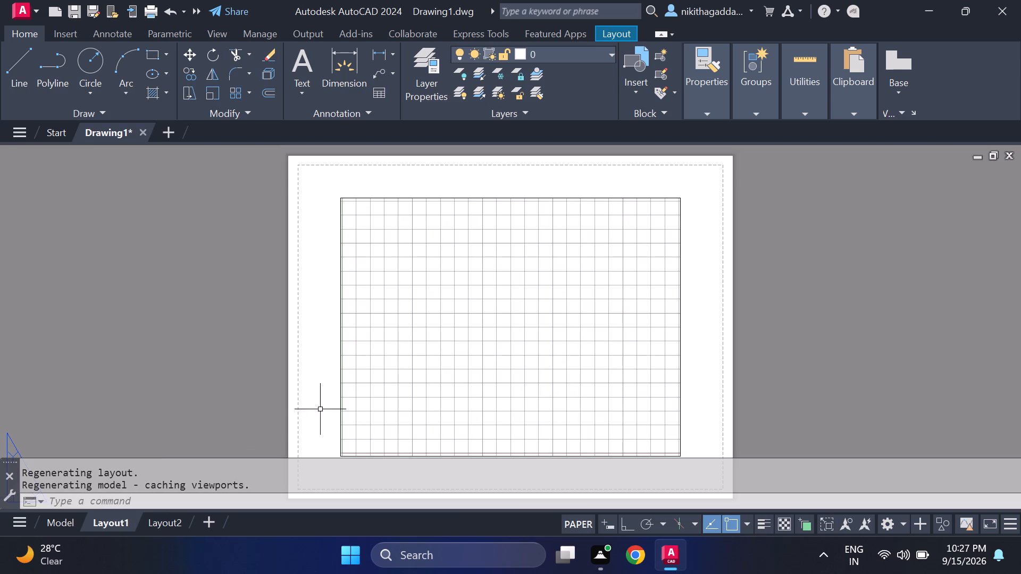
{"action": "scroll", "coordinate": [439, 376], "scroll_direction": "down", "scroll_amount": 2}
{"action": "scroll", "coordinate": [442, 376], "scroll_direction": "up", "scroll_amount": 1}
{"action": "middle_click_drag", "start_coordinate": [442, 376], "coordinate": [431, 324]}
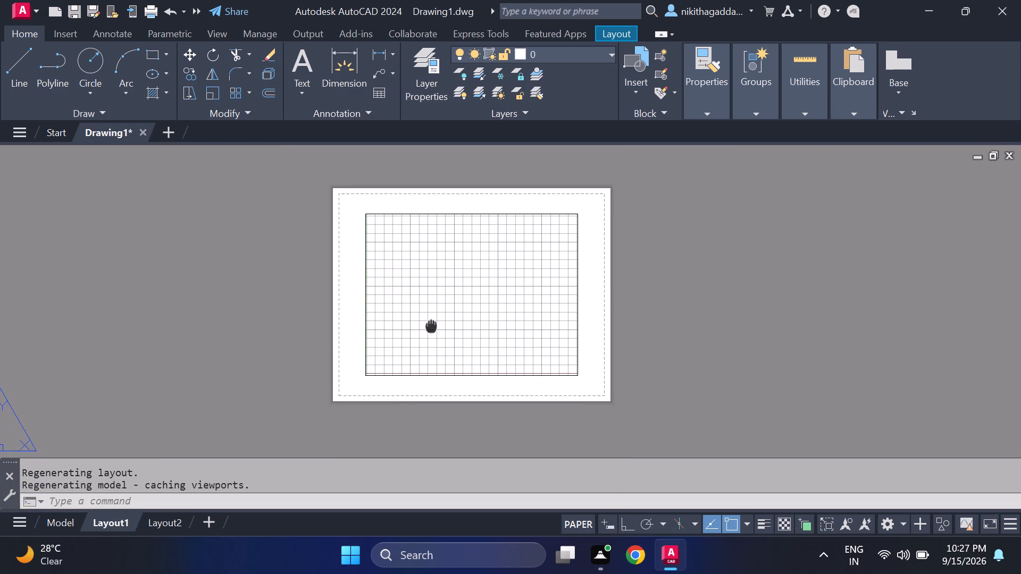
{"action": "middle_click_drag", "start_coordinate": [431, 324], "coordinate": [431, 324]}
{"action": "scroll", "coordinate": [431, 323], "scroll_direction": "up", "scroll_amount": 1}
{"action": "right_click", "coordinate": [103, 521]}
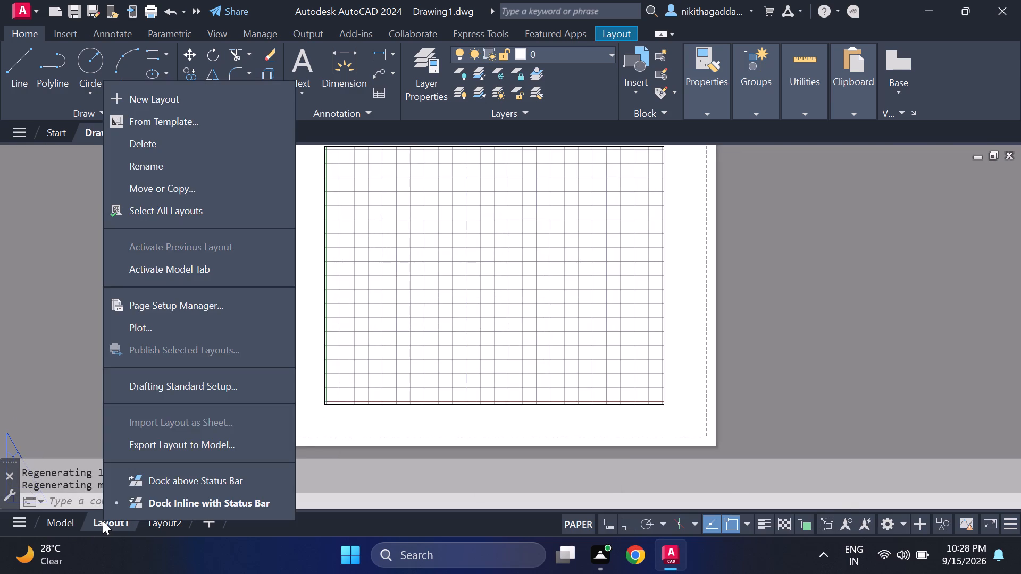
{"action": "left_click", "coordinate": [181, 310]}
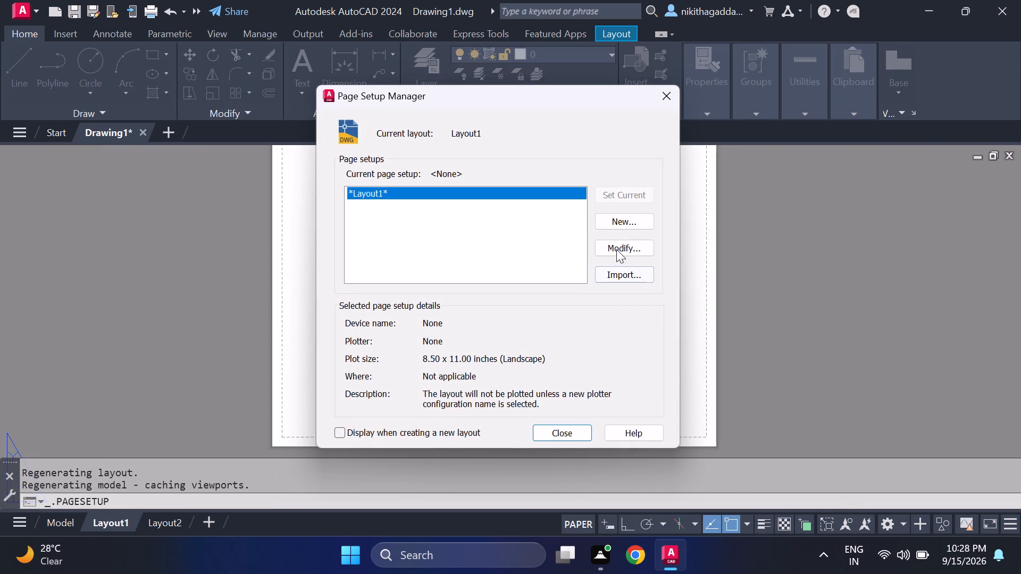
{"action": "left_click", "coordinate": [617, 244]}
{"action": "left_click", "coordinate": [433, 165]}
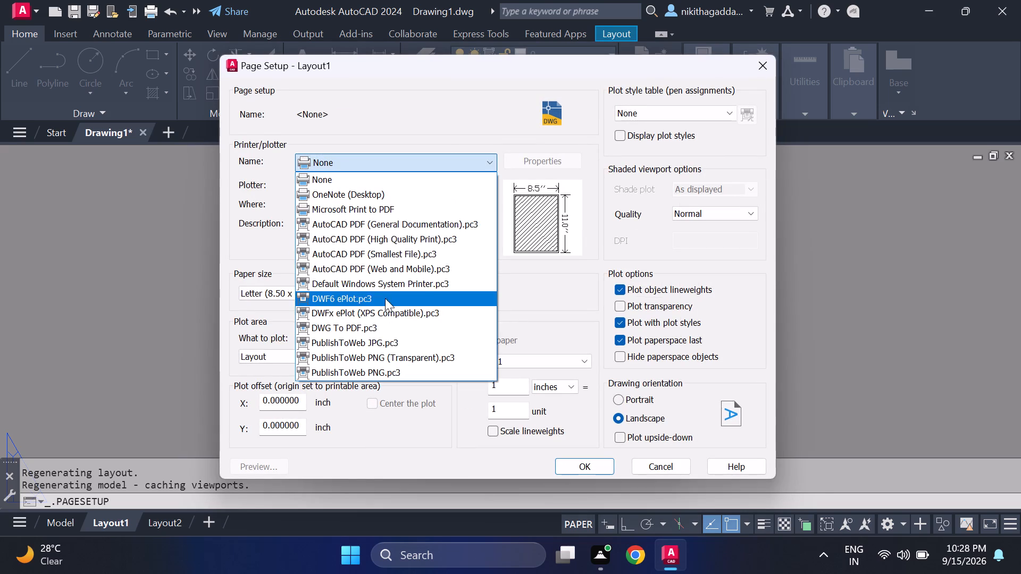
{"action": "left_click_drag", "start_coordinate": [372, 334], "coordinate": [367, 330]}
{"action": "left_click", "coordinate": [357, 292]}
{"action": "scroll", "coordinate": [351, 251], "scroll_direction": "down", "scroll_amount": 6}
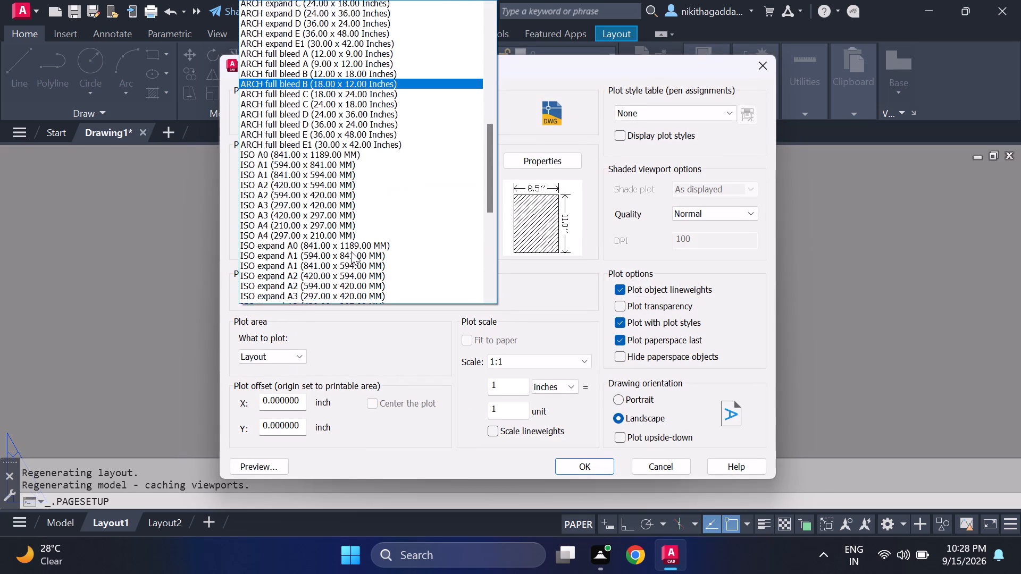
{"action": "scroll", "coordinate": [351, 251], "scroll_direction": "down", "scroll_amount": 5}
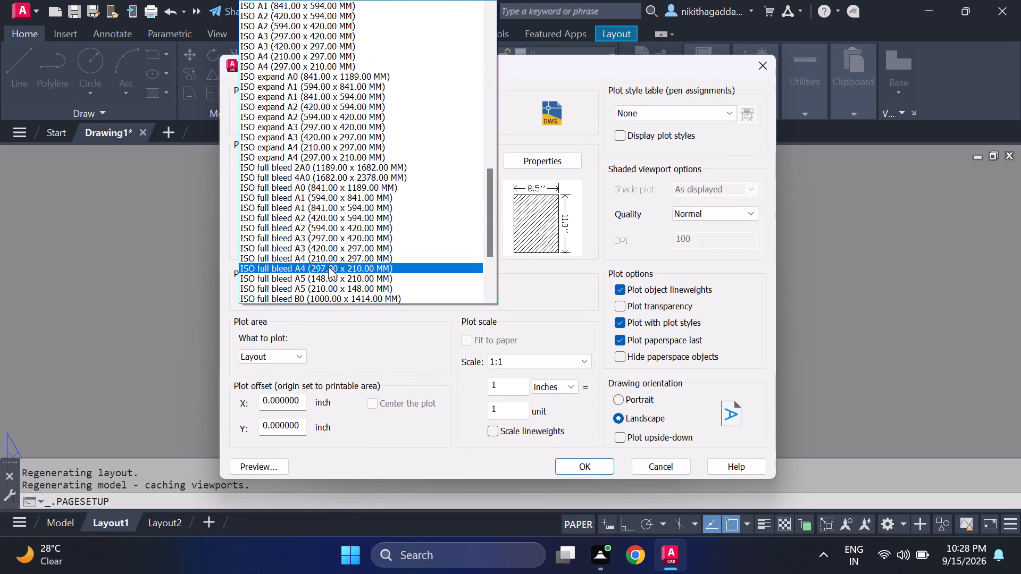
{"action": "left_click", "coordinate": [328, 266]}
Set Layout1's plot scale to 1:1, accept the page setup and close its manager.
{"action": "left_click_drag", "start_coordinate": [538, 365], "coordinate": [540, 352]}
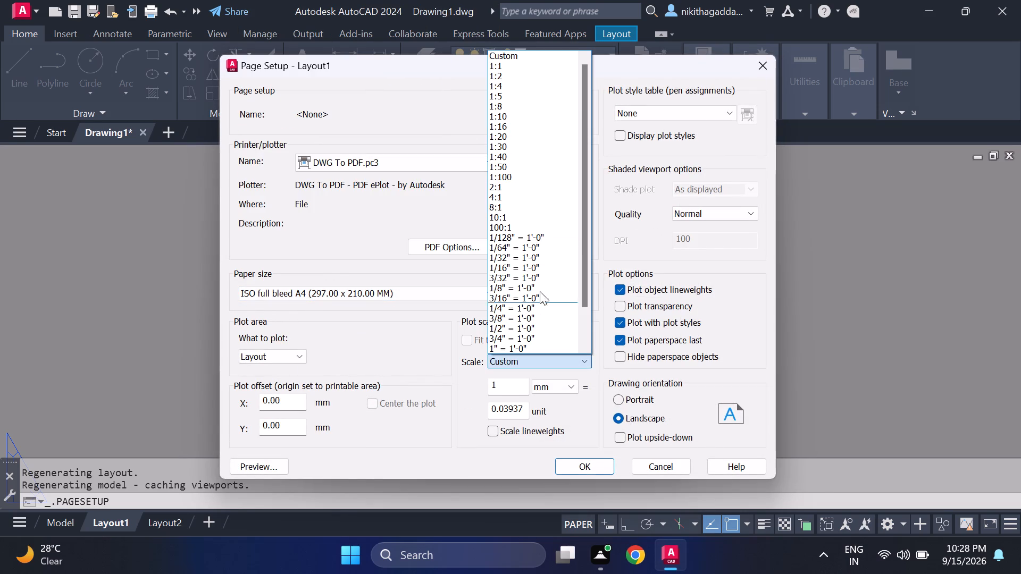
{"action": "left_click", "coordinate": [507, 69]}
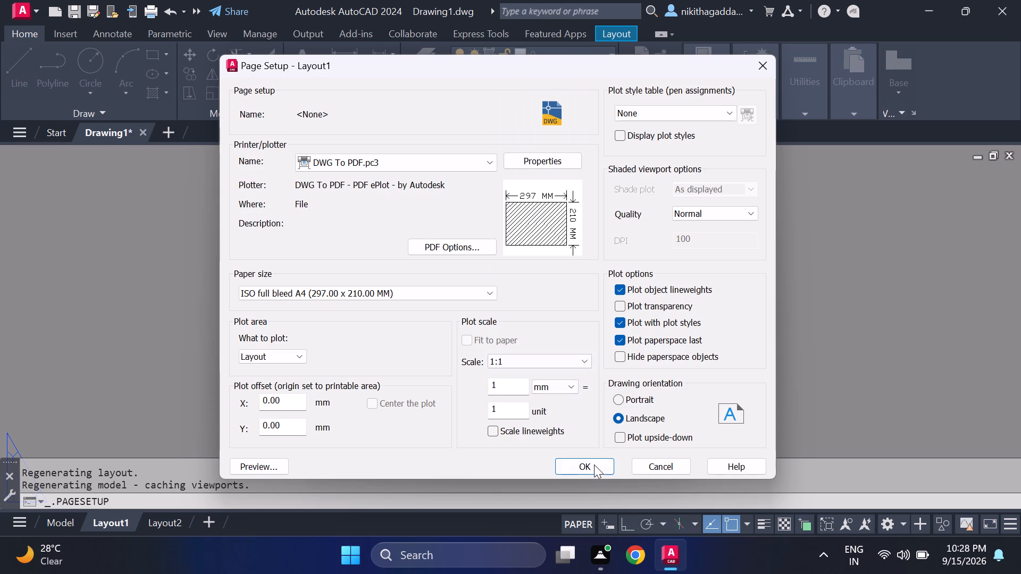
{"action": "left_click", "coordinate": [597, 466]}
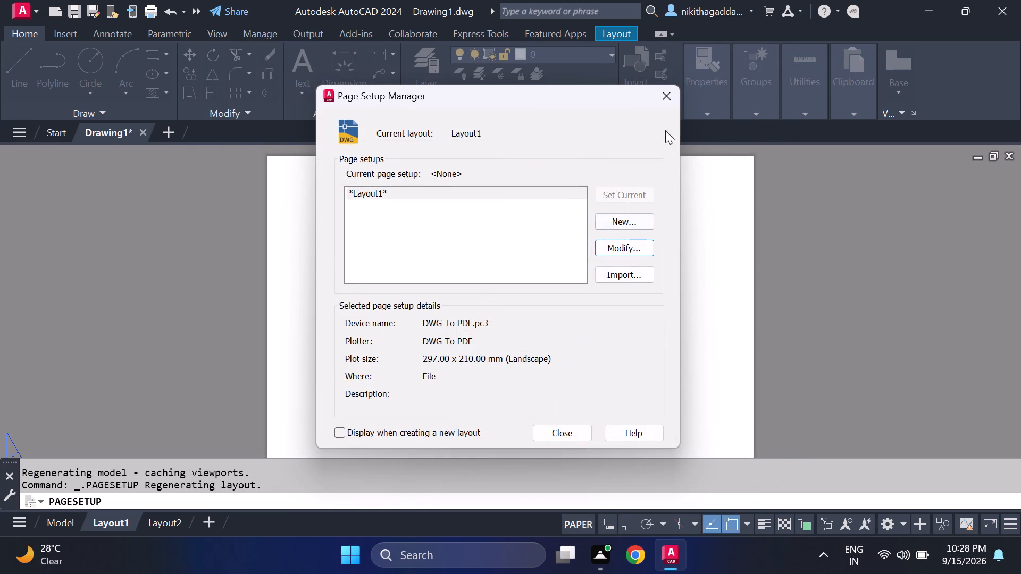
{"action": "left_click", "coordinate": [665, 92]}
Delete the existing small viewport at the lower-left corner of the Layout1 sheet.
{"action": "scroll", "coordinate": [593, 299], "scroll_direction": "down", "scroll_amount": 1}
{"action": "middle_click_drag", "start_coordinate": [590, 297], "coordinate": [589, 297]}
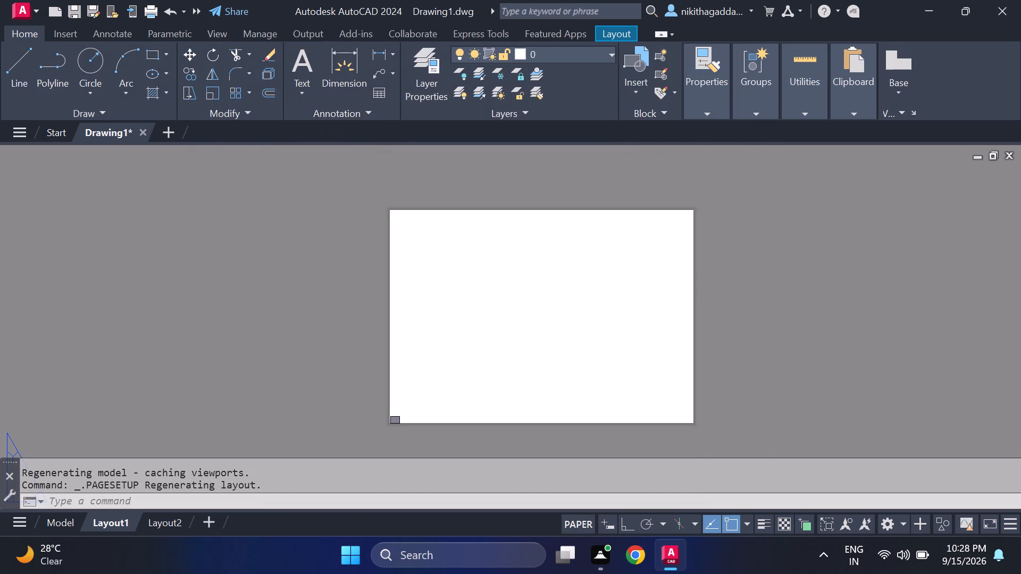
{"action": "middle_click_drag", "start_coordinate": [589, 297], "coordinate": [579, 288]}
{"action": "scroll", "coordinate": [413, 399], "scroll_direction": "up", "scroll_amount": 1}
{"action": "left_click", "coordinate": [432, 376]}
{"action": "left_click", "coordinate": [342, 425]}
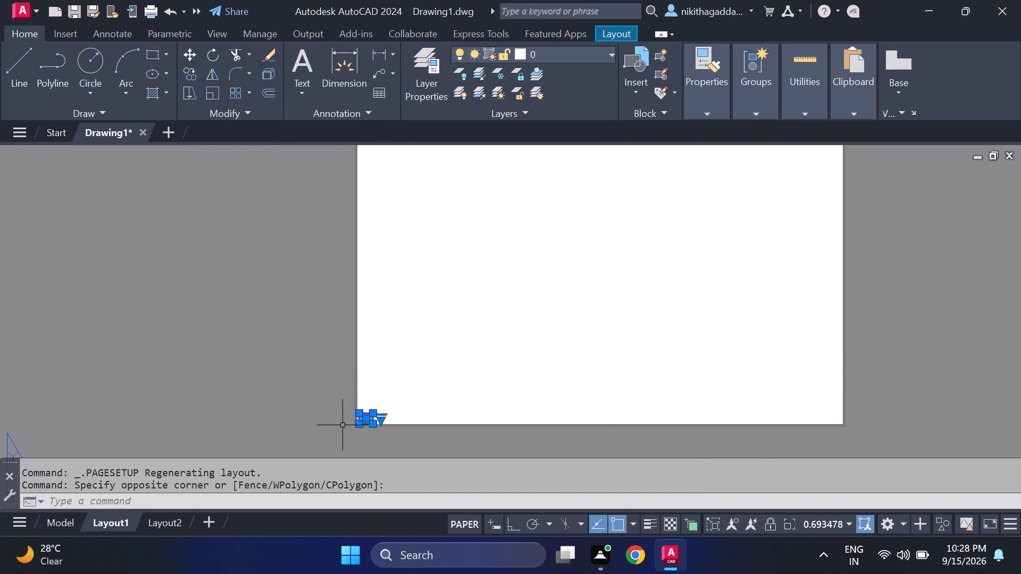
{"action": "key", "text": "Delete"}
Create a Single viewport on Layout1 spanning the whole sheet from its upper-left to its lower-right corner.
{"action": "scroll", "coordinate": [378, 411], "scroll_direction": "down", "scroll_amount": 2}
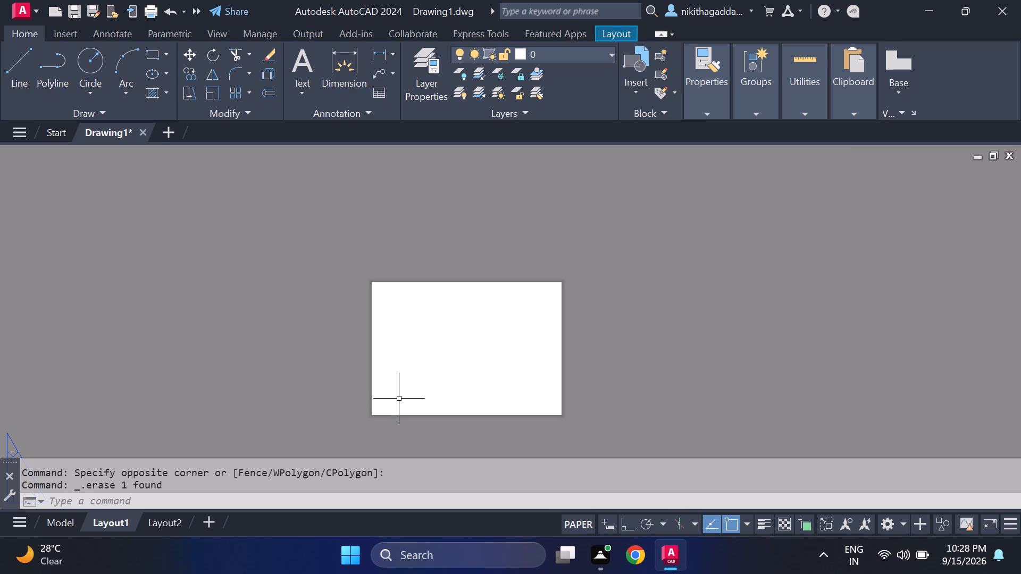
{"action": "middle_click_drag", "start_coordinate": [400, 398], "coordinate": [385, 362]}
{"action": "scroll", "coordinate": [385, 362], "scroll_direction": "up", "scroll_amount": 1}
{"action": "type", "text": "viewports"}
{"action": "key", "text": "Return"}
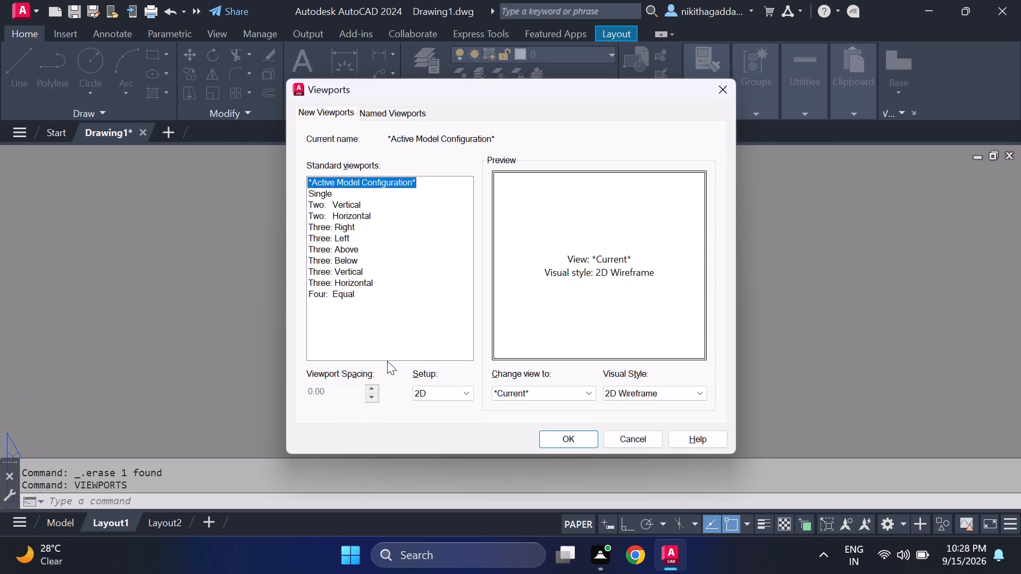
{"action": "left_click", "coordinate": [320, 188]}
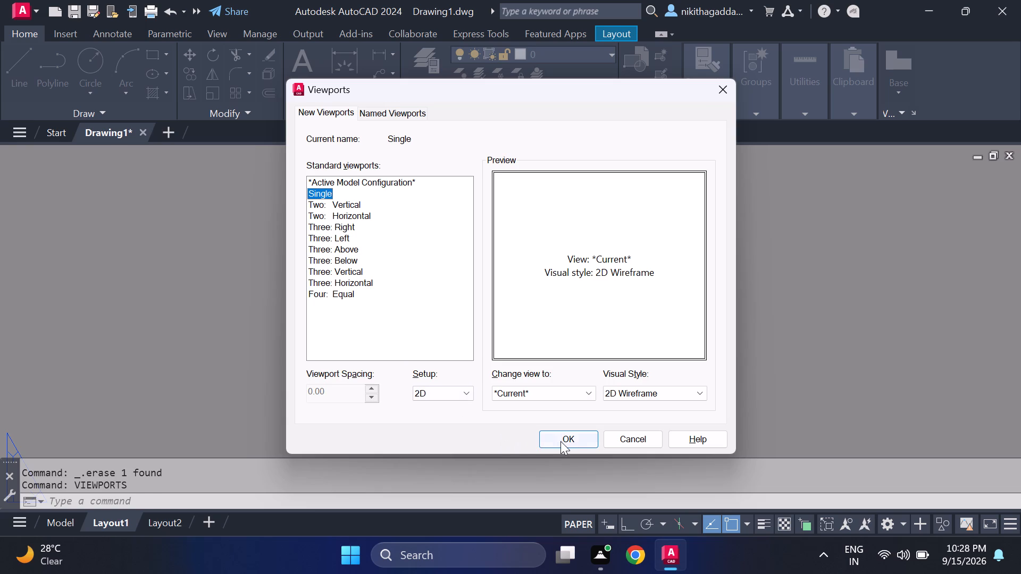
{"action": "left_click", "coordinate": [561, 441]}
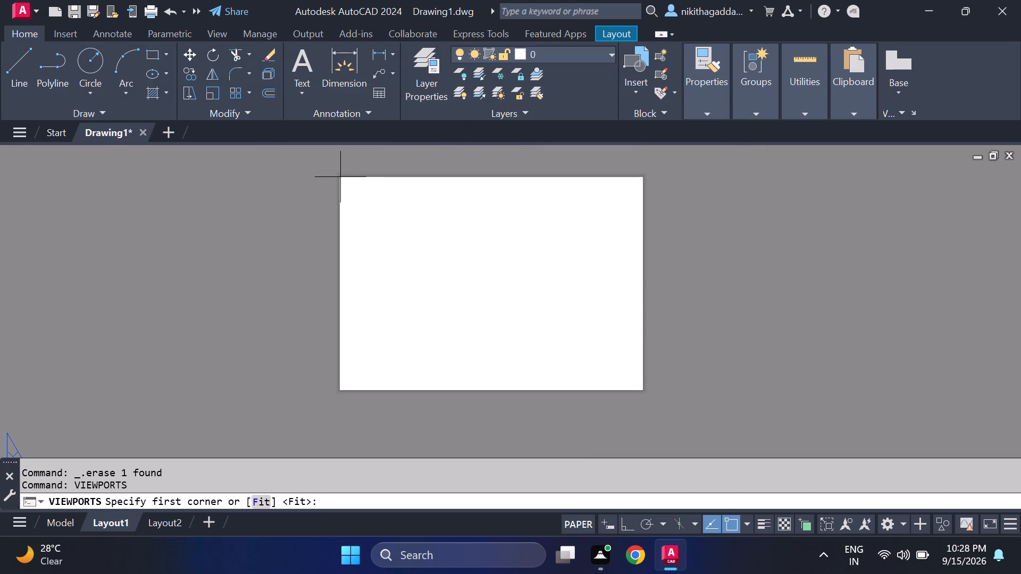
{"action": "left_click", "coordinate": [340, 176]}
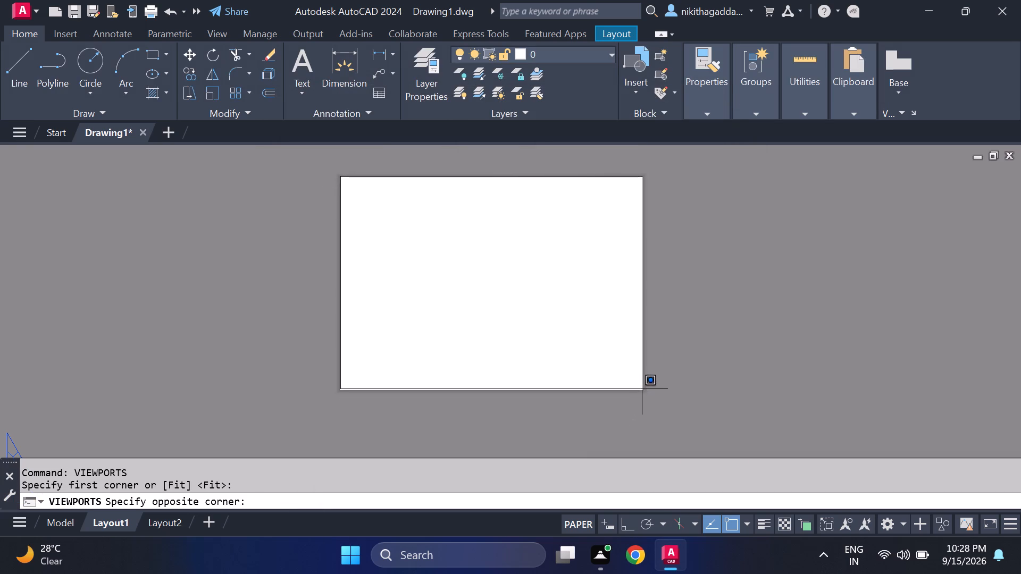
{"action": "left_click", "coordinate": [643, 391]}
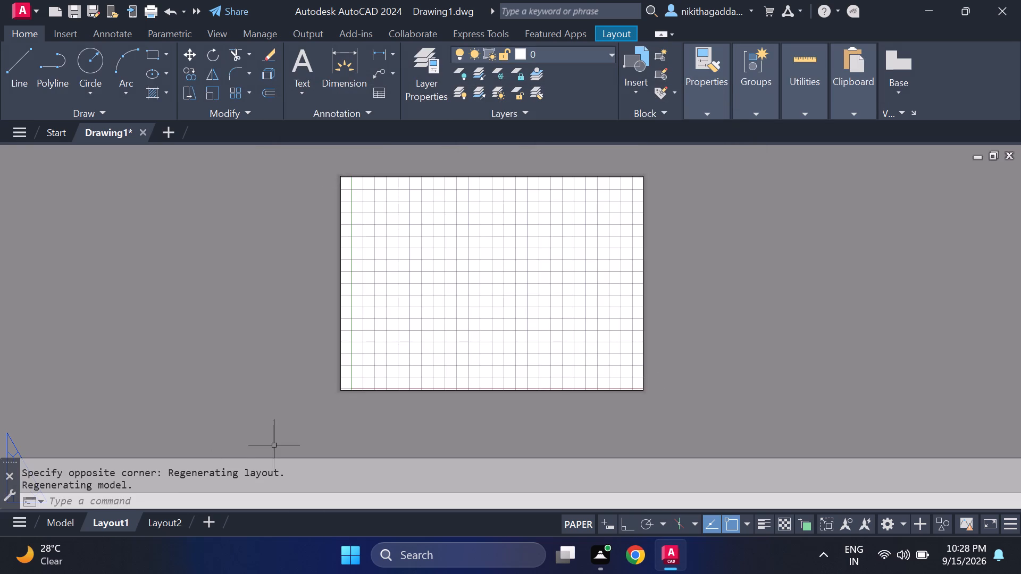
Switch from the Layout1 sheet back to model space.
{"action": "left_click", "coordinate": [72, 524]}
{"action": "scroll", "coordinate": [376, 414], "scroll_direction": "down", "scroll_amount": 2}
{"action": "middle_click", "coordinate": [382, 375]}
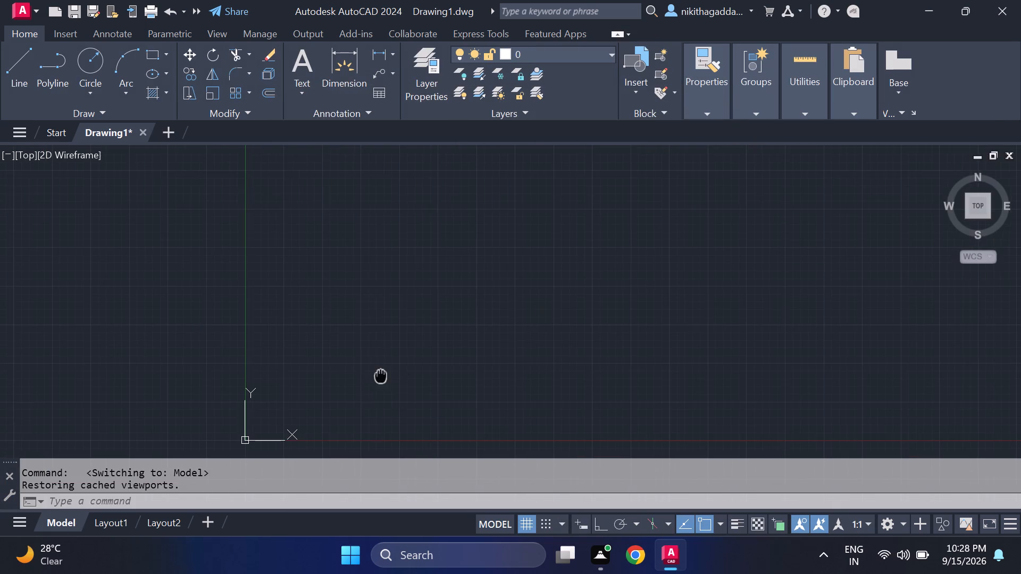
{"action": "middle_click_drag", "start_coordinate": [380, 375], "coordinate": [325, 408]}
Create a new layer named walls in the layer manager.
{"action": "left_click", "coordinate": [411, 33]}
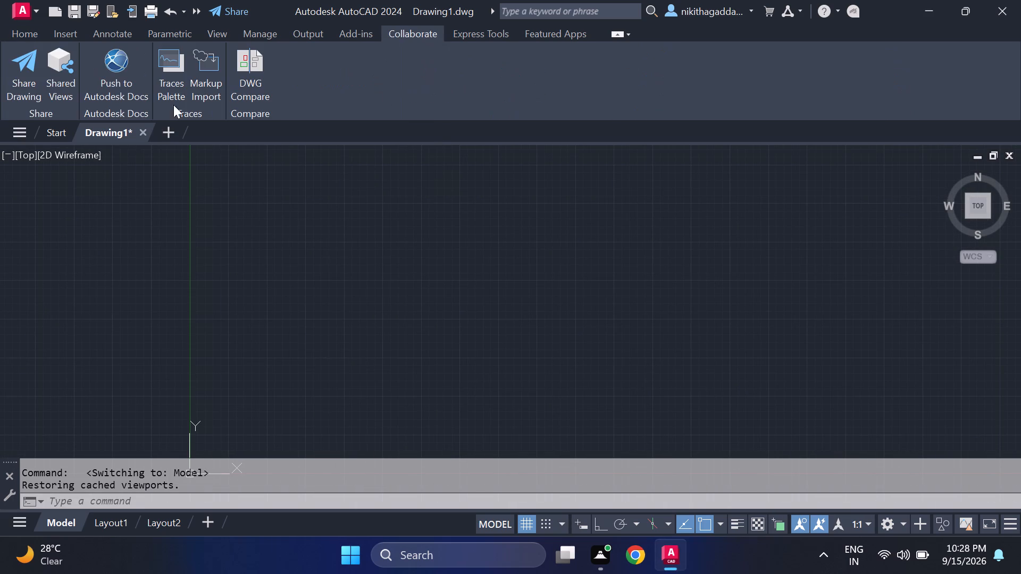
{"action": "left_click", "coordinate": [22, 32]}
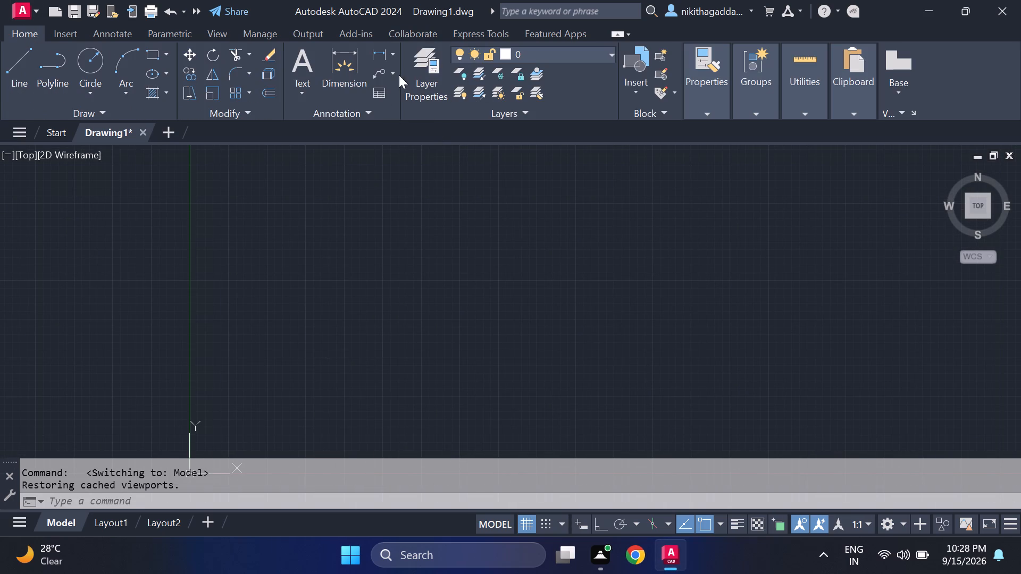
{"action": "left_click", "coordinate": [430, 73]}
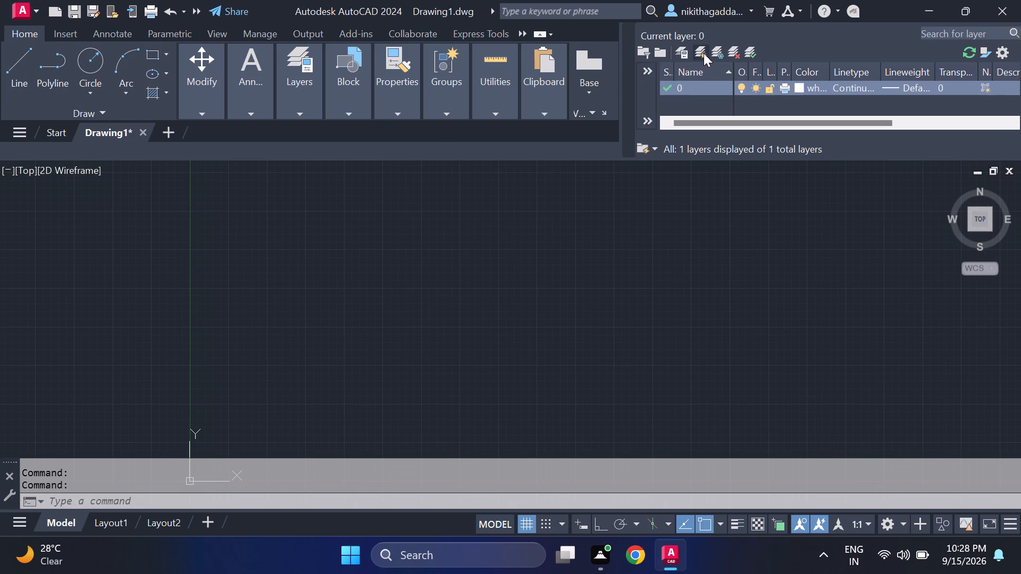
{"action": "left_click", "coordinate": [704, 53]}
{"action": "key", "text": "BackSpace"}
{"action": "type", "text": "wa"}
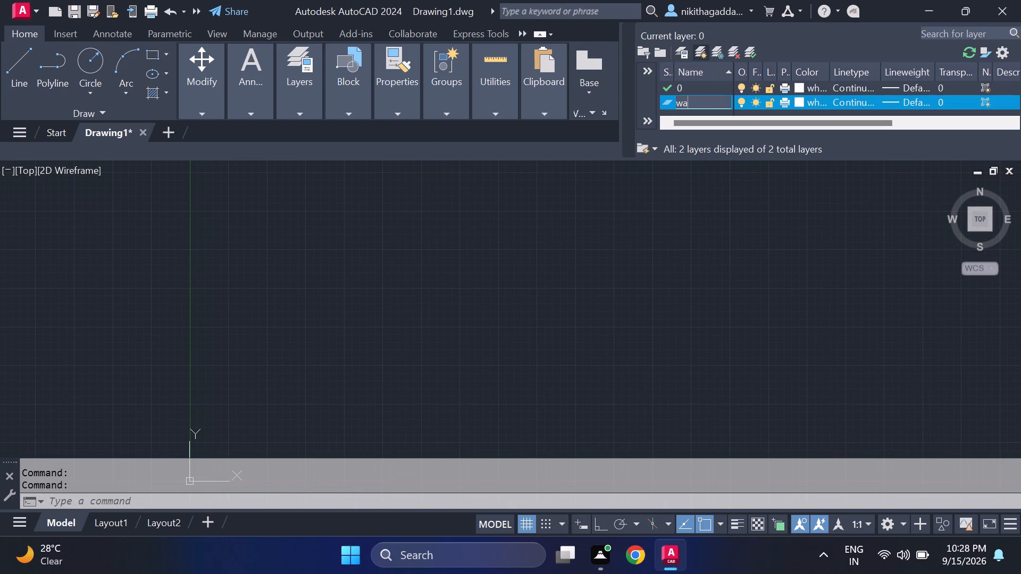
{"action": "type", "text": "lls"}
{"action": "key", "text": "Return"}
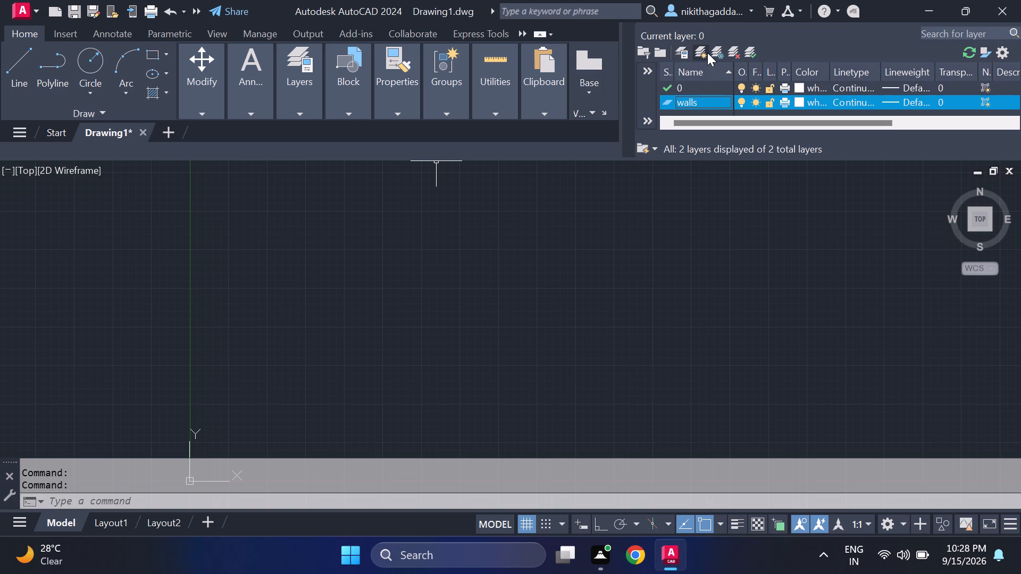
Add another new layer named furniture.
{"action": "left_click", "coordinate": [707, 53]}
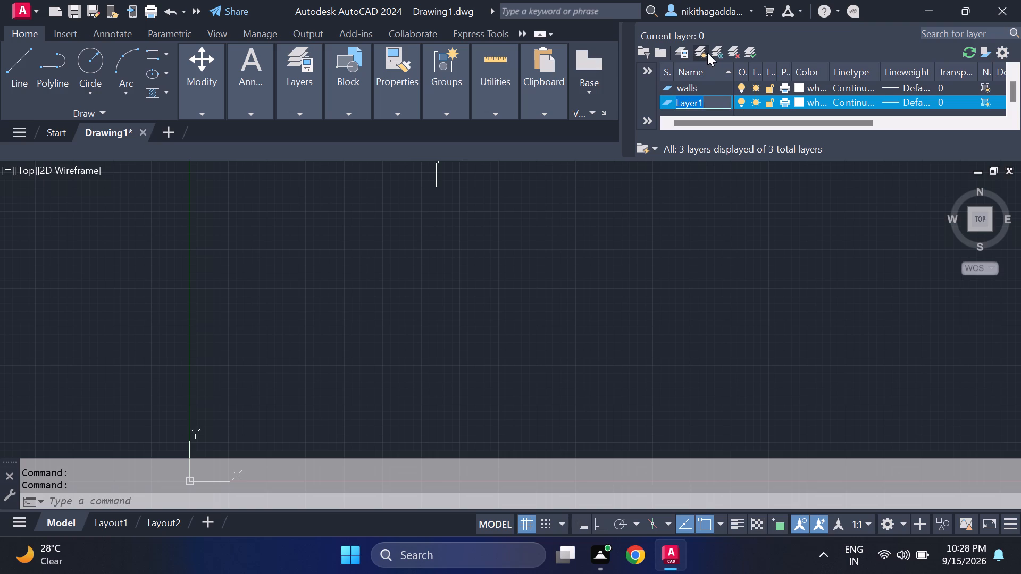
{"action": "key", "text": "BackSpace"}
{"action": "type", "text": "furnit"}
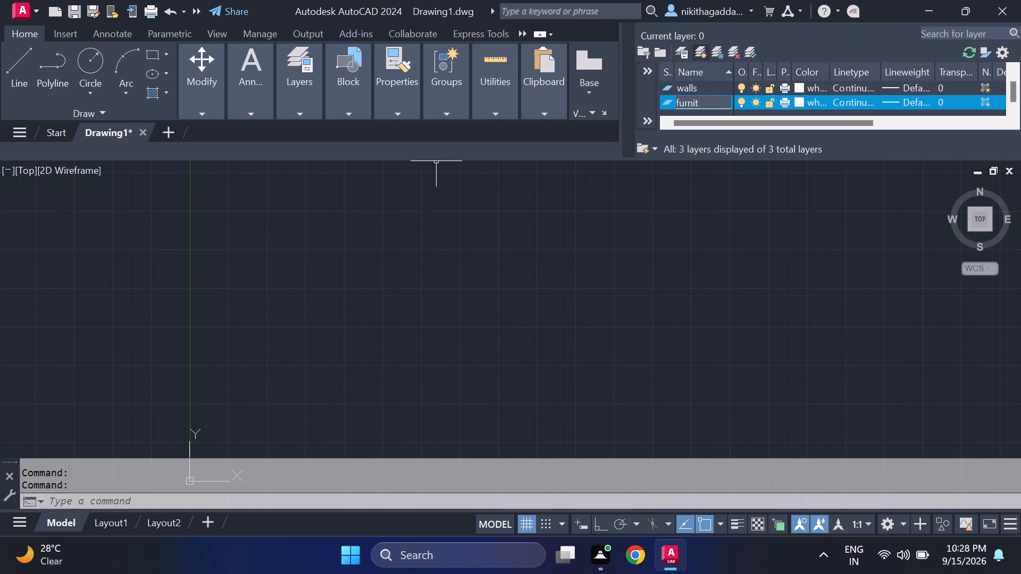
{"action": "type", "text": "ure"}
{"action": "key", "text": "Return"}
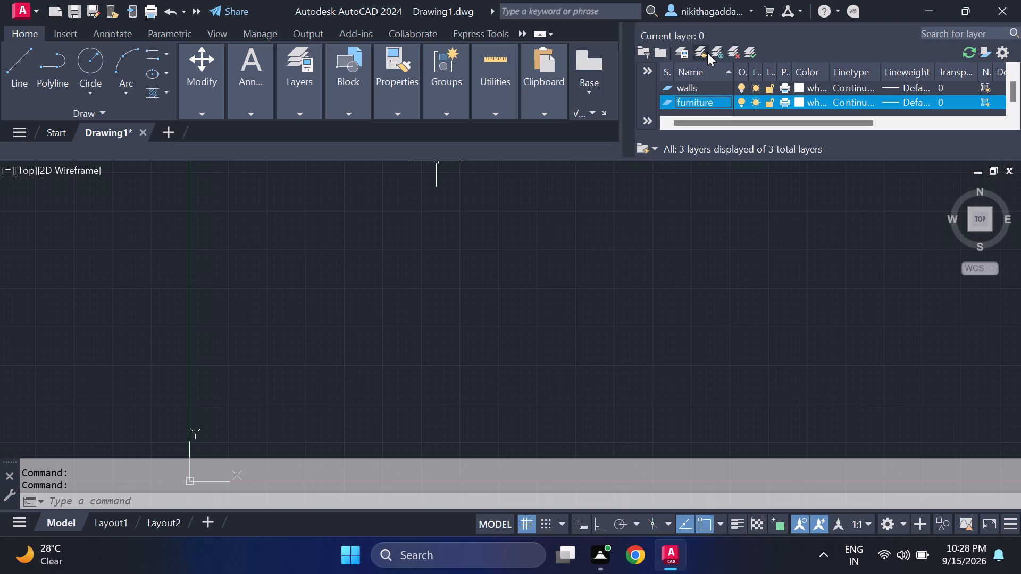
Add another new layer named text.
{"action": "left_click", "coordinate": [707, 53]}
{"action": "key", "text": "BackSpace"}
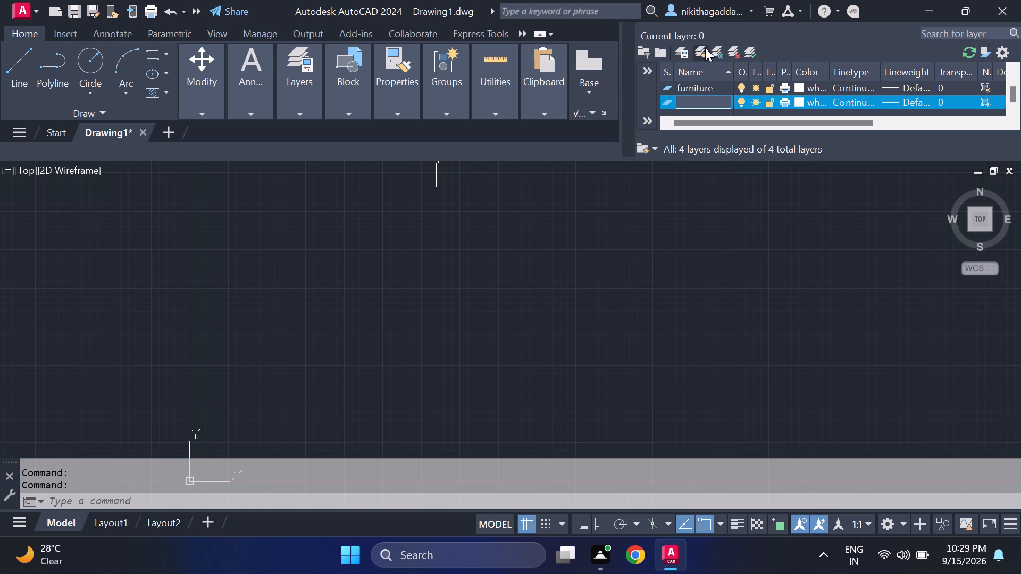
{"action": "type", "text": "te"}
{"action": "type", "text": "xt"}
{"action": "key", "text": "Return"}
Set the walls layer's color to grey index color 8.
{"action": "scroll", "coordinate": [742, 116], "scroll_direction": "up", "scroll_amount": 3}
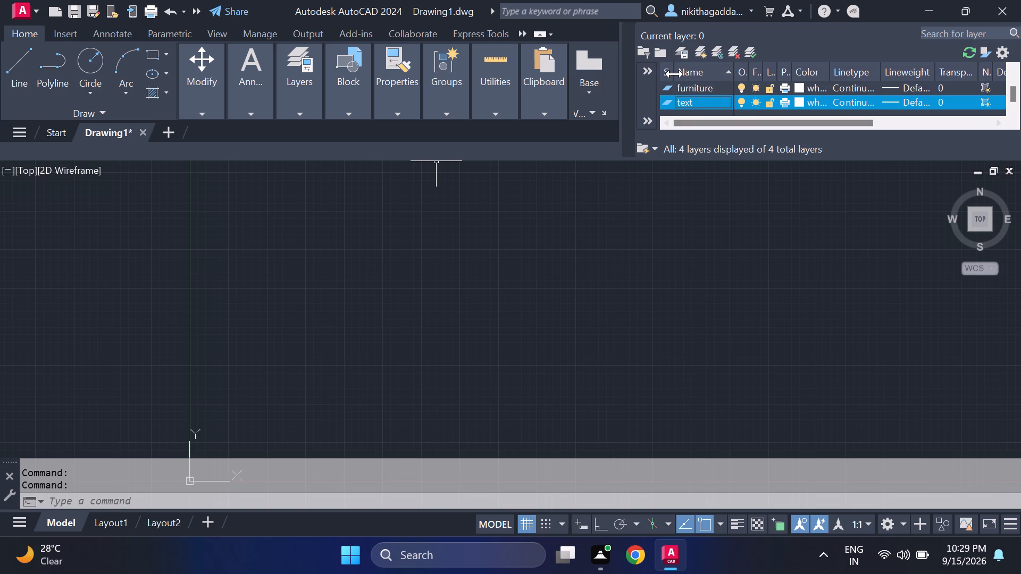
{"action": "scroll", "coordinate": [692, 92], "scroll_direction": "up", "scroll_amount": 3}
{"action": "left_click", "coordinate": [703, 98]}
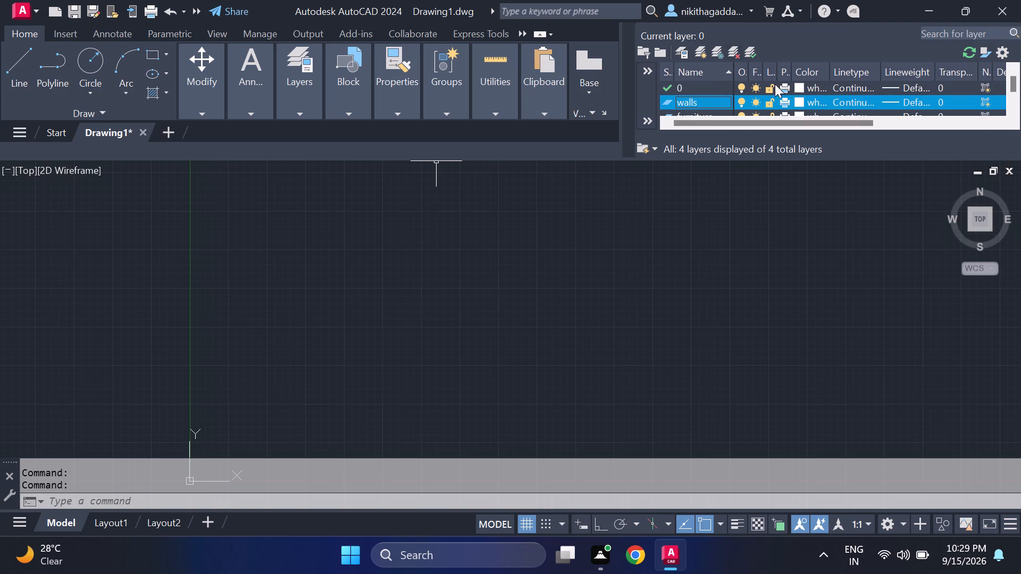
{"action": "left_click", "coordinate": [796, 101]}
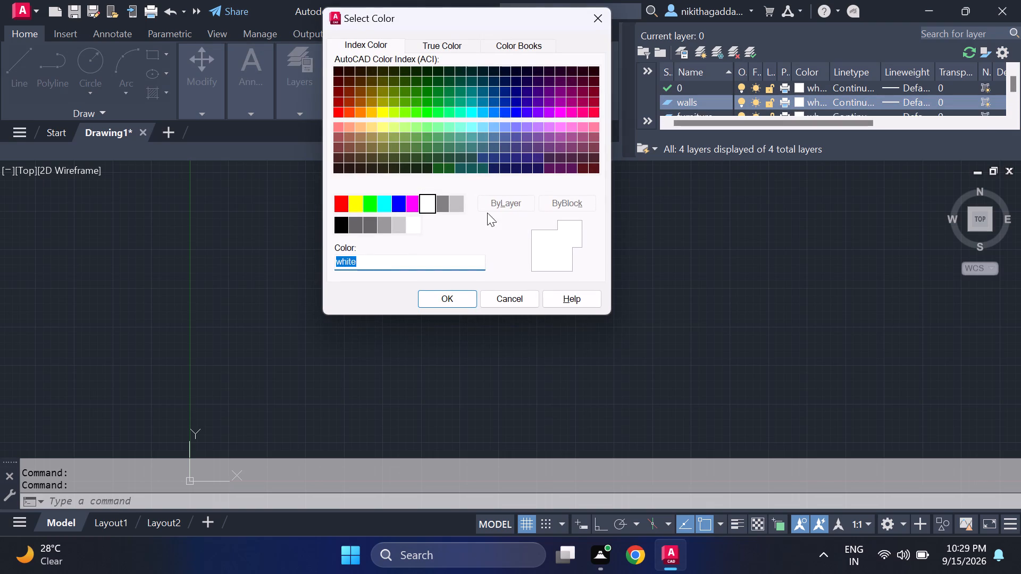
{"action": "left_click", "coordinate": [443, 205]}
{"action": "left_click", "coordinate": [466, 294]}
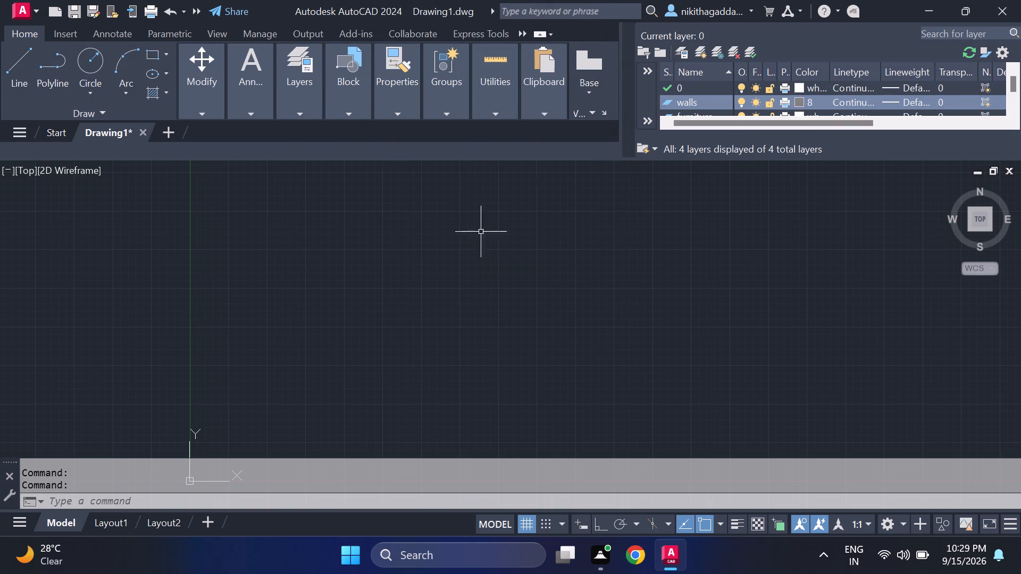
Make walls the current layer and close the layer manager.
{"action": "left_click", "coordinate": [753, 45]}
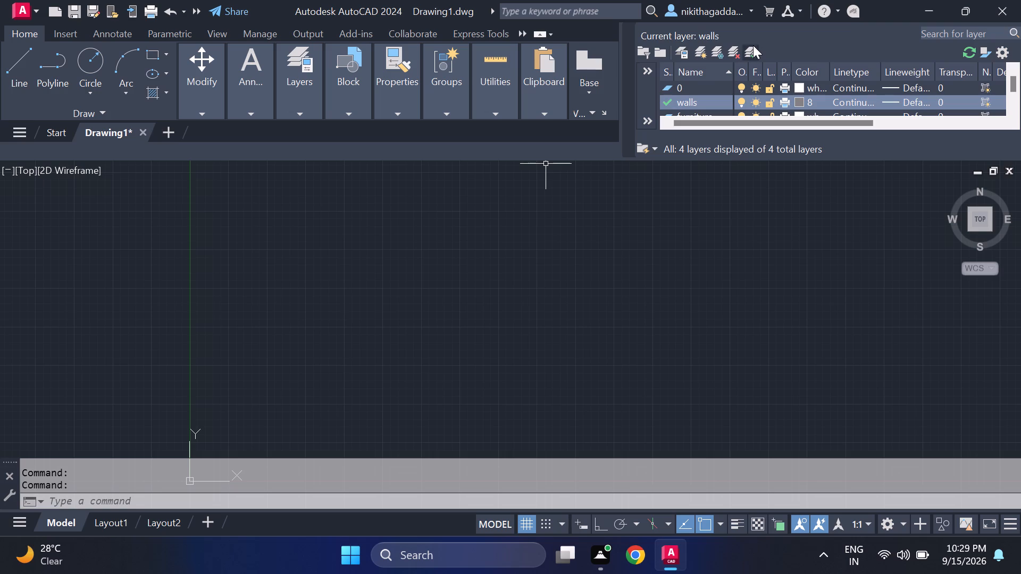
{"action": "left_click", "coordinate": [629, 27]}
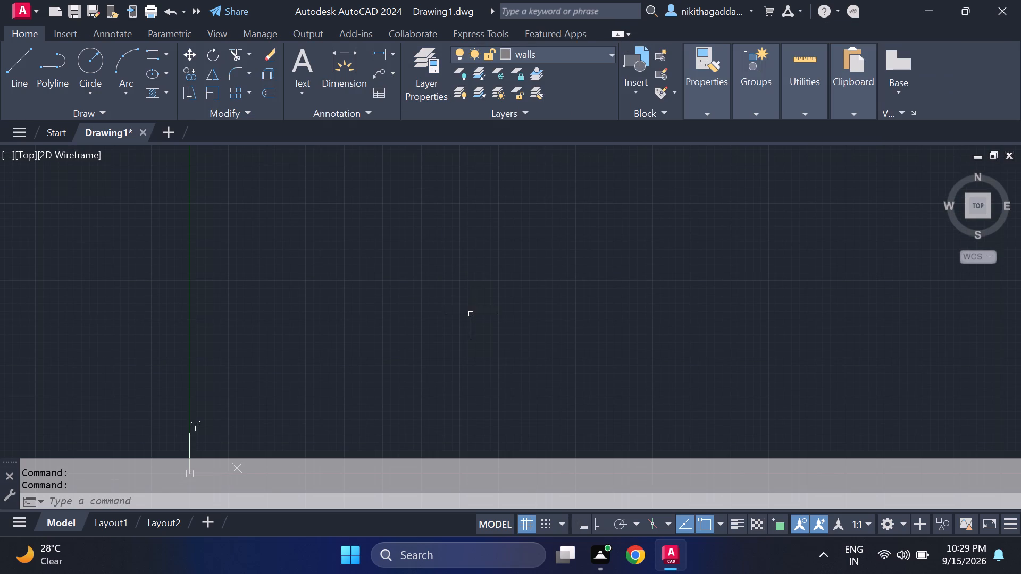
Start the outer wall outline with a horizontal line 35' long running to the right, with Ortho on.
{"action": "scroll", "coordinate": [472, 318], "scroll_direction": "down", "scroll_amount": 1}
{"action": "scroll", "coordinate": [472, 314], "scroll_direction": "up", "scroll_amount": 1}
{"action": "middle_click_drag", "start_coordinate": [472, 313], "coordinate": [420, 321]}
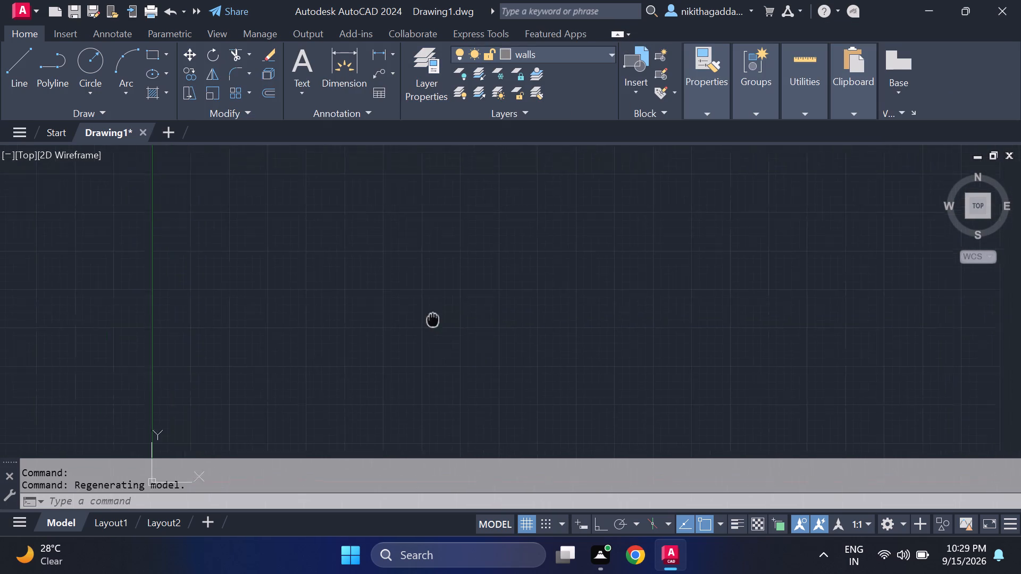
{"action": "middle_click_drag", "start_coordinate": [420, 321], "coordinate": [242, 337]}
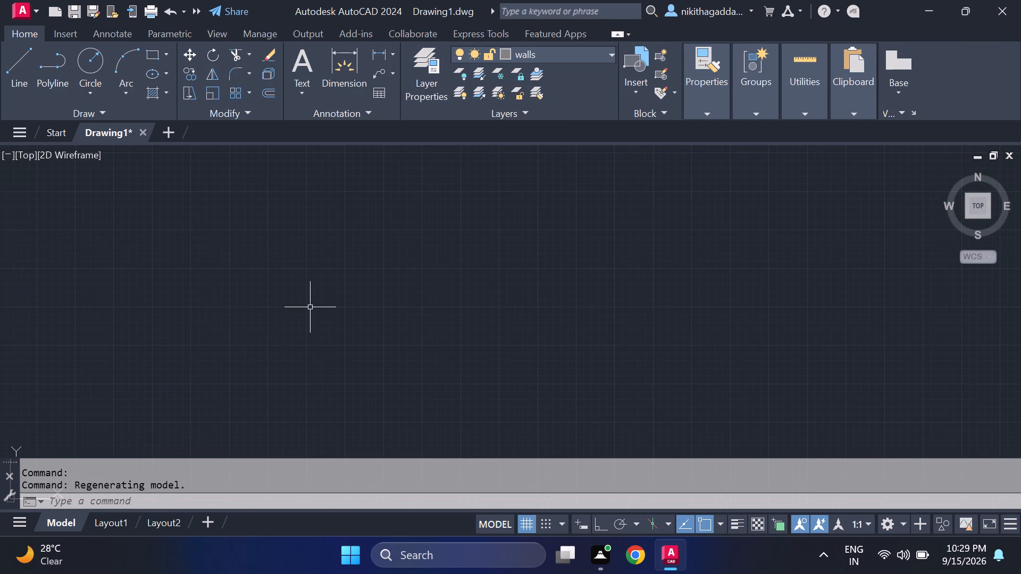
{"action": "key", "text": "l"}
{"action": "key", "text": "Return"}
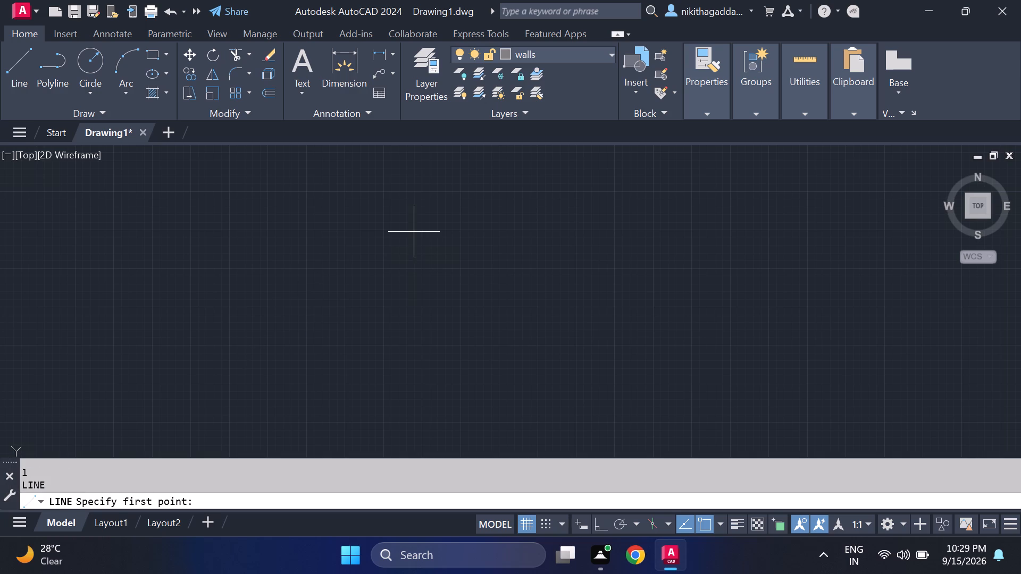
{"action": "left_click", "coordinate": [371, 192]}
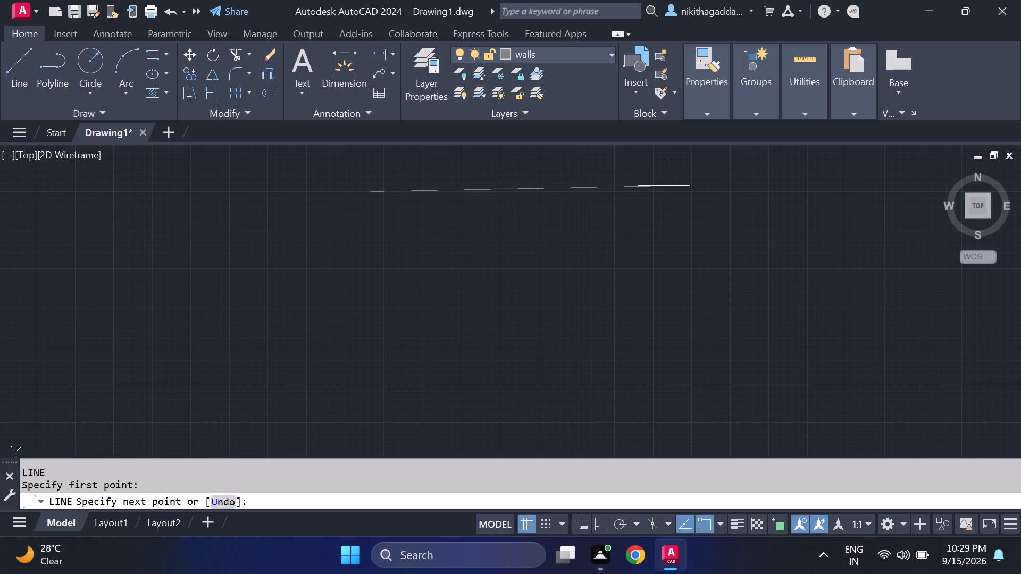
{"action": "key", "text": "F8"}
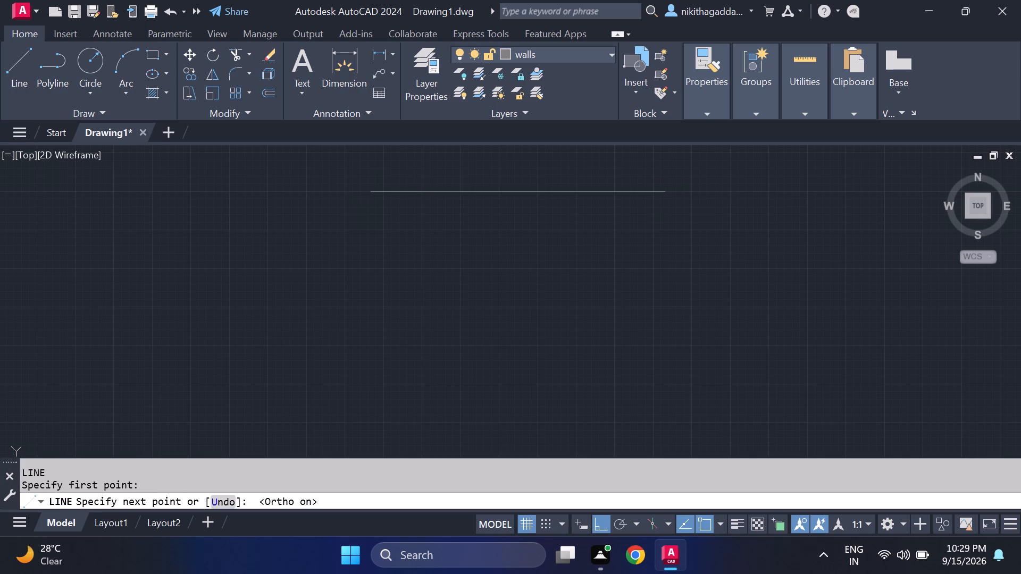
{"action": "type", "text": "35'"}
{"action": "key", "text": "Return"}
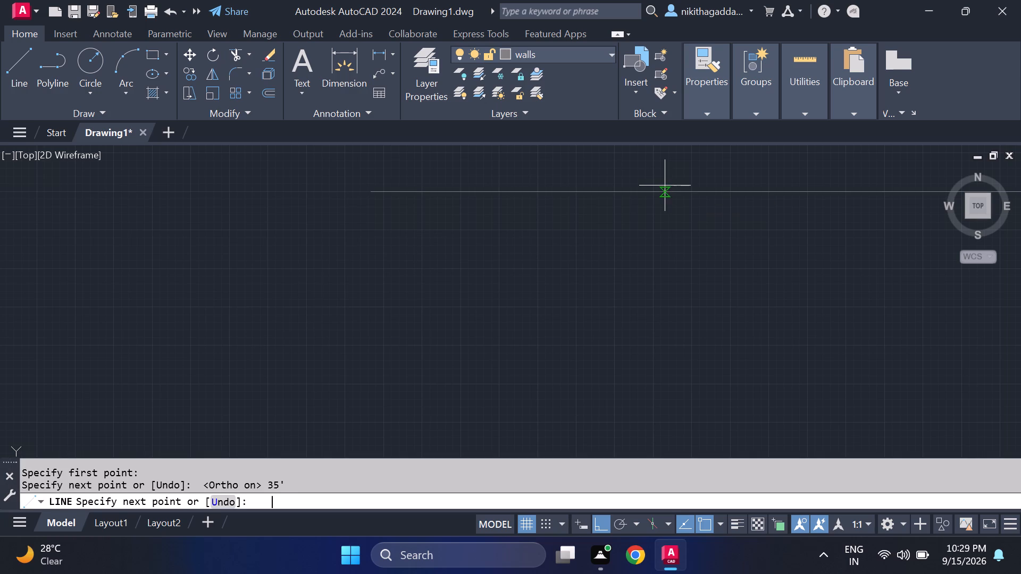
Continue the outline with a 65' line straight down from the right end of the top line.
{"action": "scroll", "coordinate": [736, 310], "scroll_direction": "down", "scroll_amount": 5}
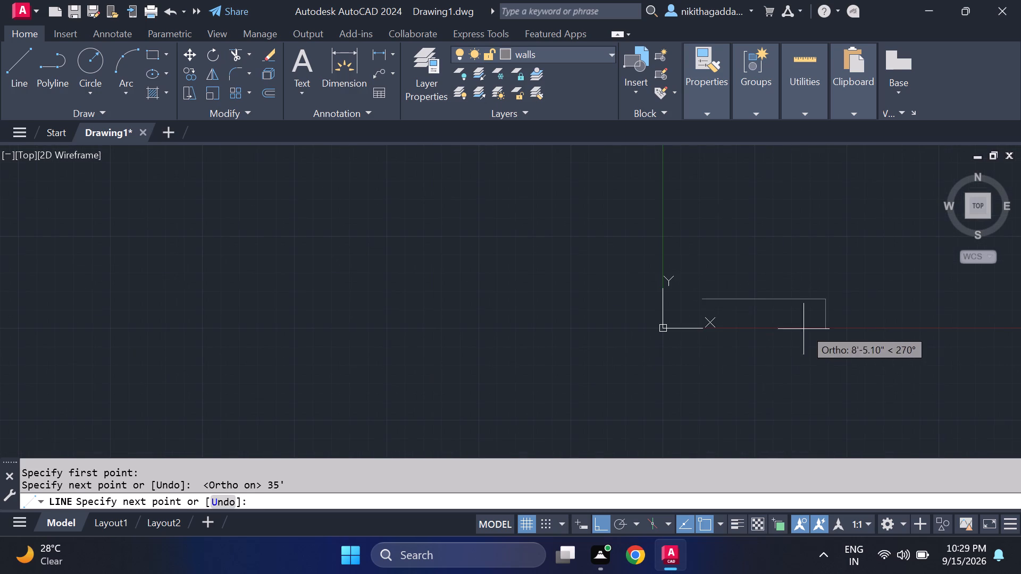
{"action": "scroll", "coordinate": [819, 357], "scroll_direction": "up", "scroll_amount": 2}
{"action": "middle_click", "coordinate": [817, 354]}
{"action": "middle_click_drag", "start_coordinate": [815, 355], "coordinate": [774, 367]}
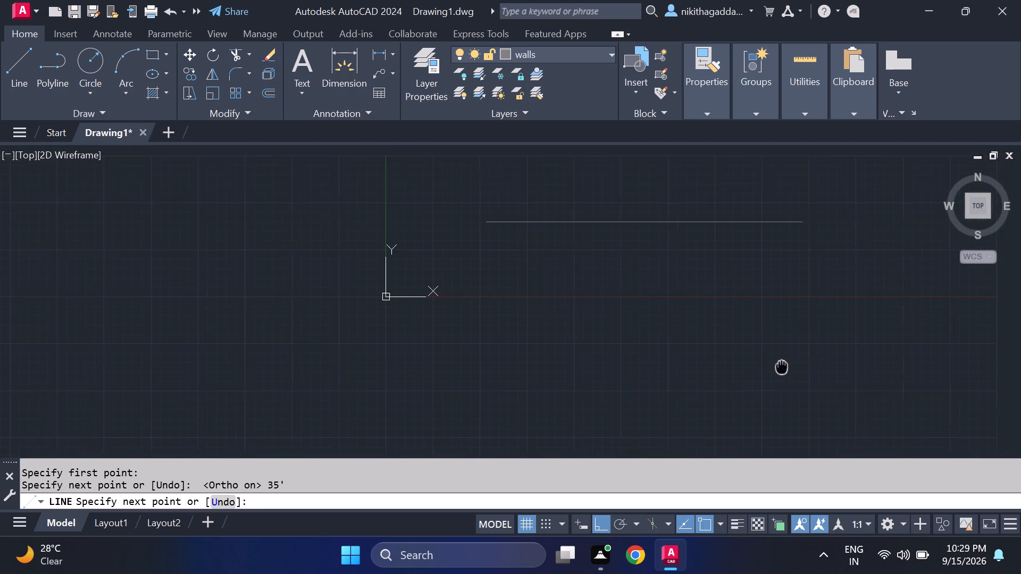
{"action": "middle_click_drag", "start_coordinate": [774, 367], "coordinate": [744, 369]}
{"action": "middle_click_drag", "start_coordinate": [654, 369], "coordinate": [345, 367]}
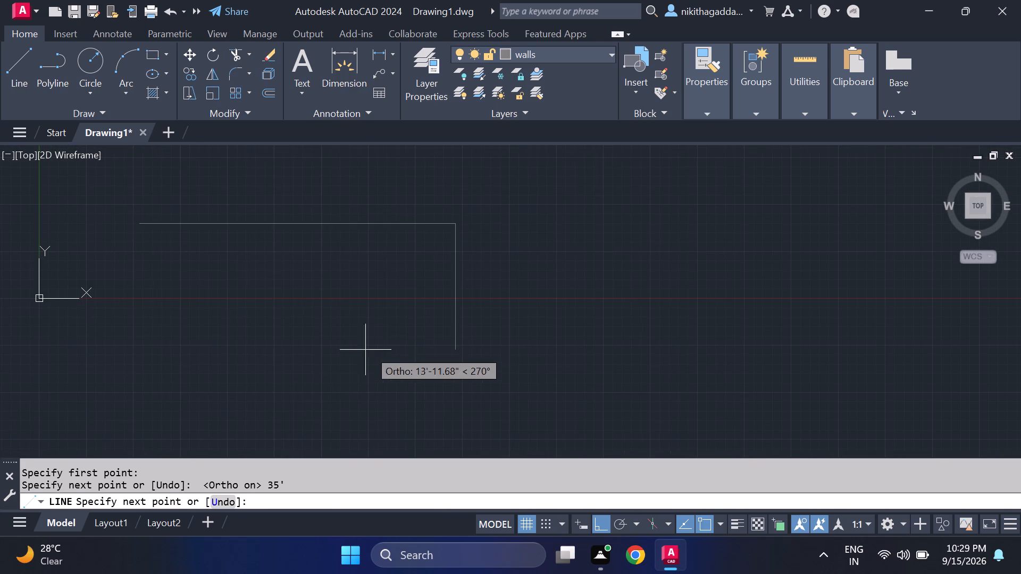
{"action": "middle_click_drag", "start_coordinate": [416, 337], "coordinate": [496, 344]}
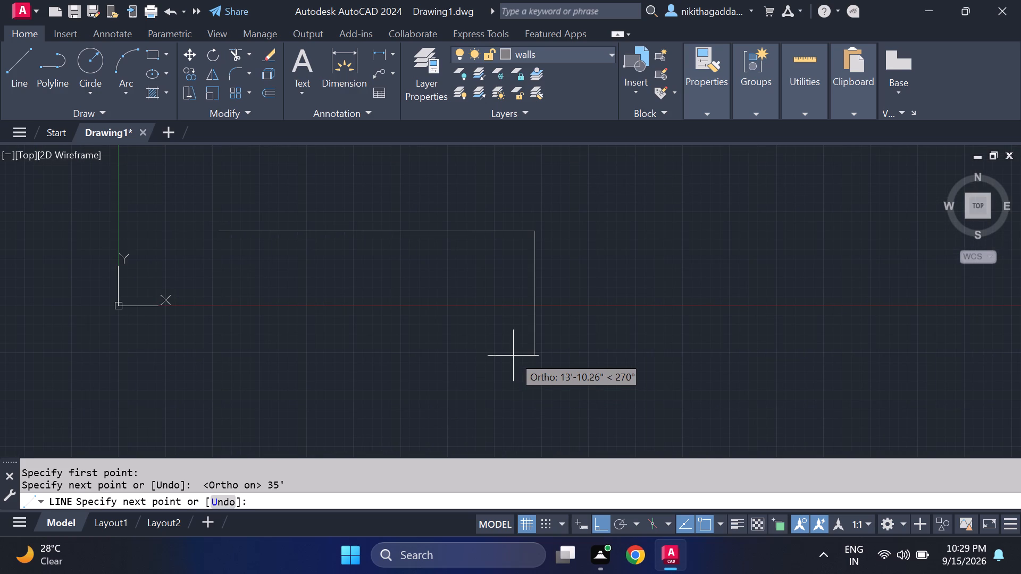
{"action": "type", "text": "65"}
{"action": "key", "text": "apostrophe"}
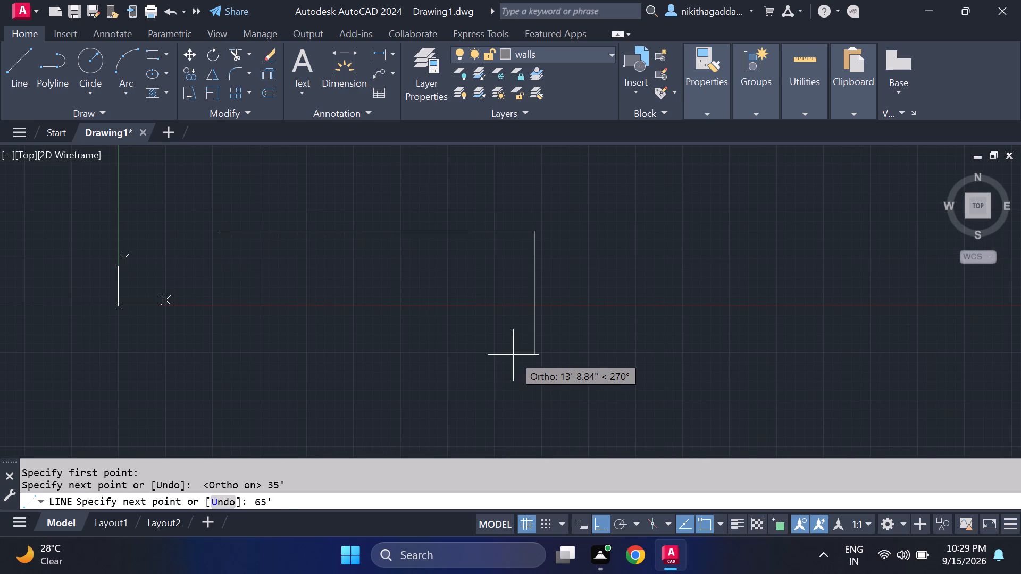
{"action": "key", "text": "Return"}
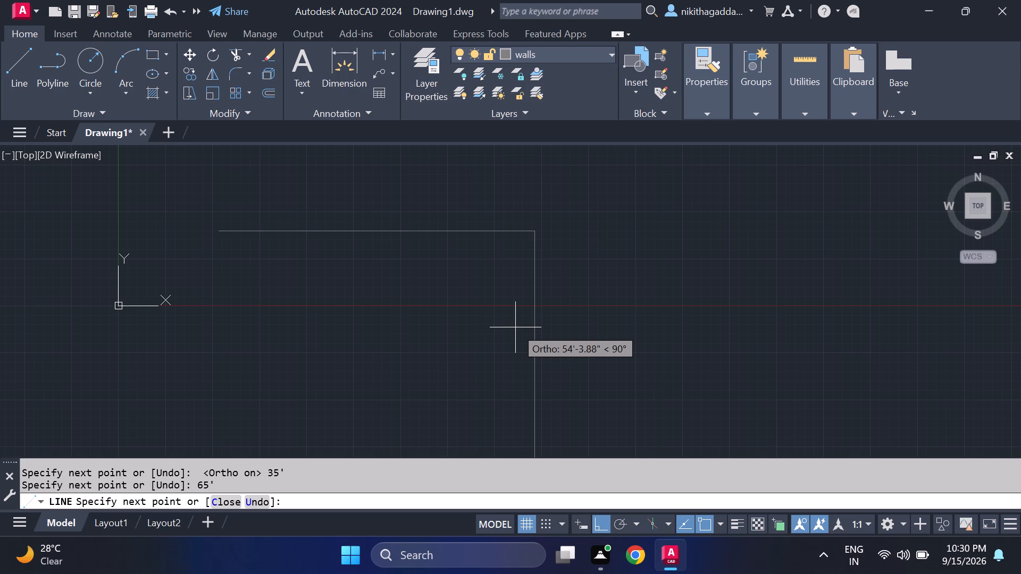
Continue the outline with a 35' bottom line running left from the lower end of the 65' line.
{"action": "scroll", "coordinate": [515, 327], "scroll_direction": "down", "scroll_amount": 2}
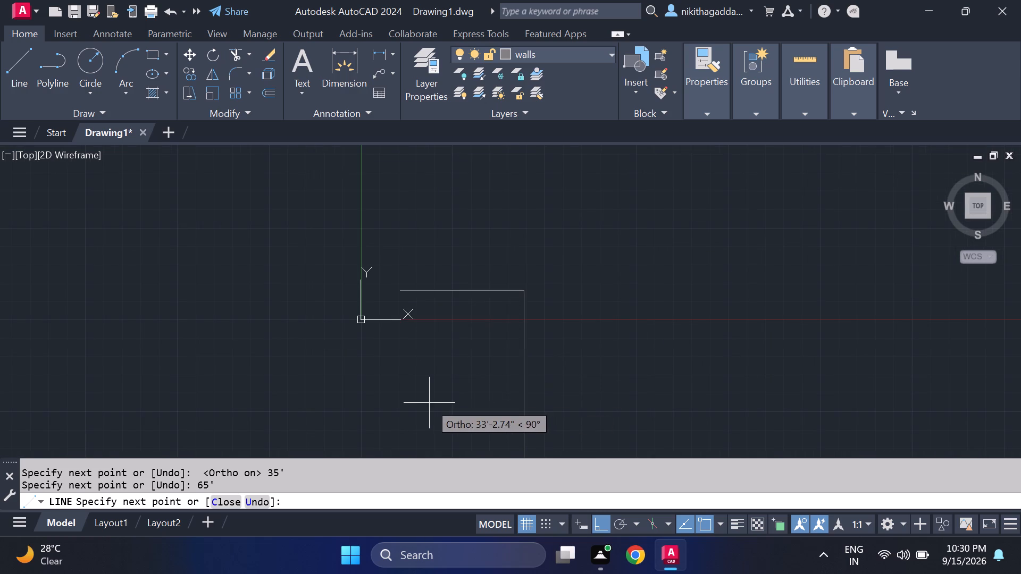
{"action": "middle_click_drag", "start_coordinate": [427, 401], "coordinate": [422, 274]}
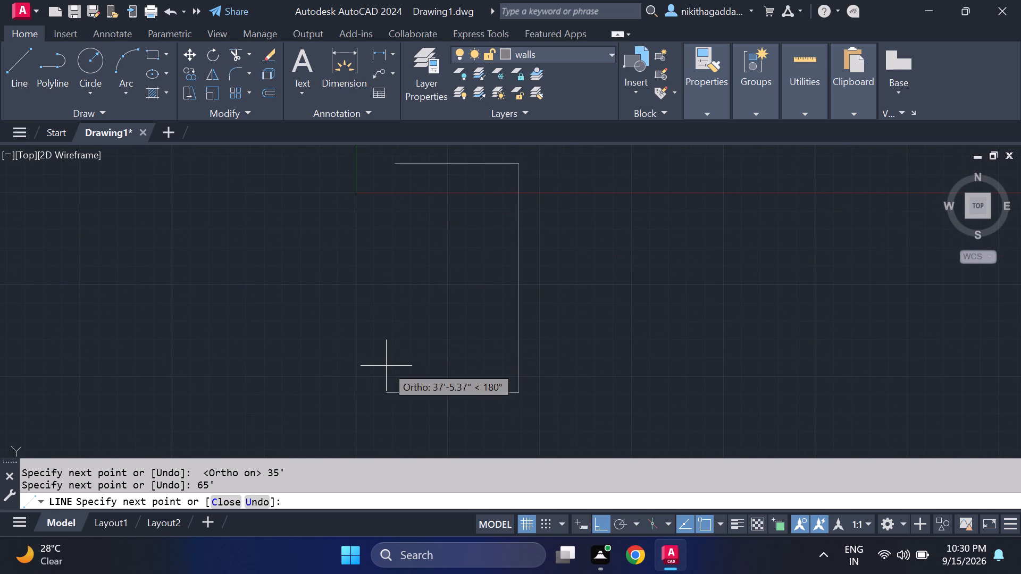
{"action": "type", "text": "35"}
{"action": "key", "text": "apostrophe"}
{"action": "key", "text": "Return"}
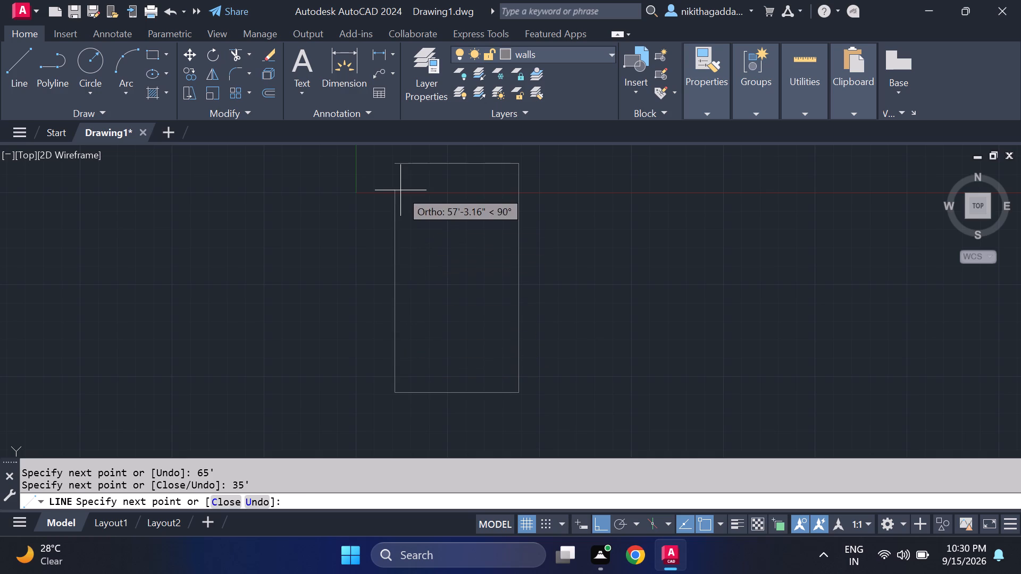
Close the outline with a vertical line up to the left end of the top line and end the Line command.
{"action": "middle_click_drag", "start_coordinate": [397, 213], "coordinate": [392, 249]}
{"action": "left_click", "coordinate": [394, 201]}
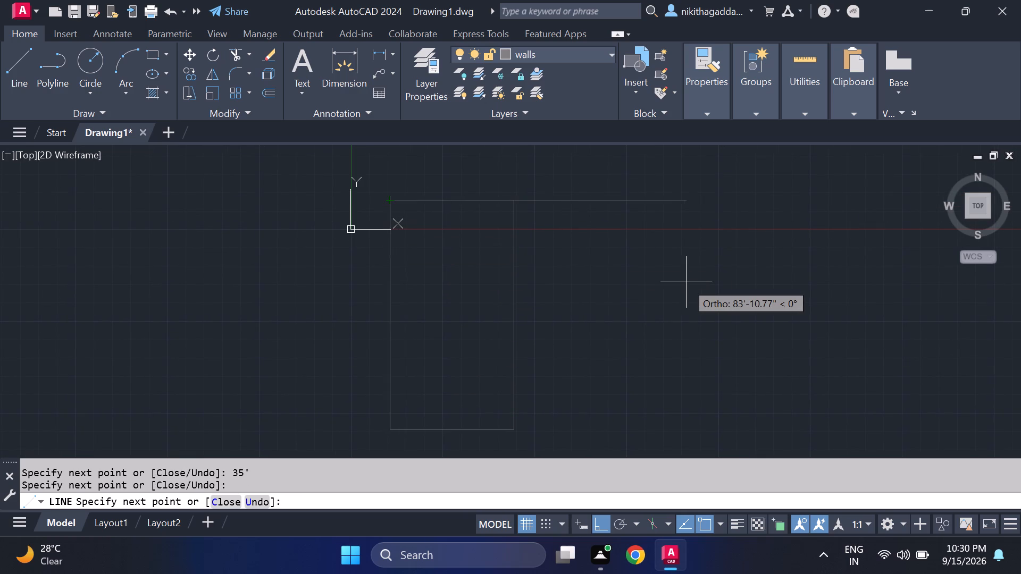
{"action": "key", "text": "Escape"}
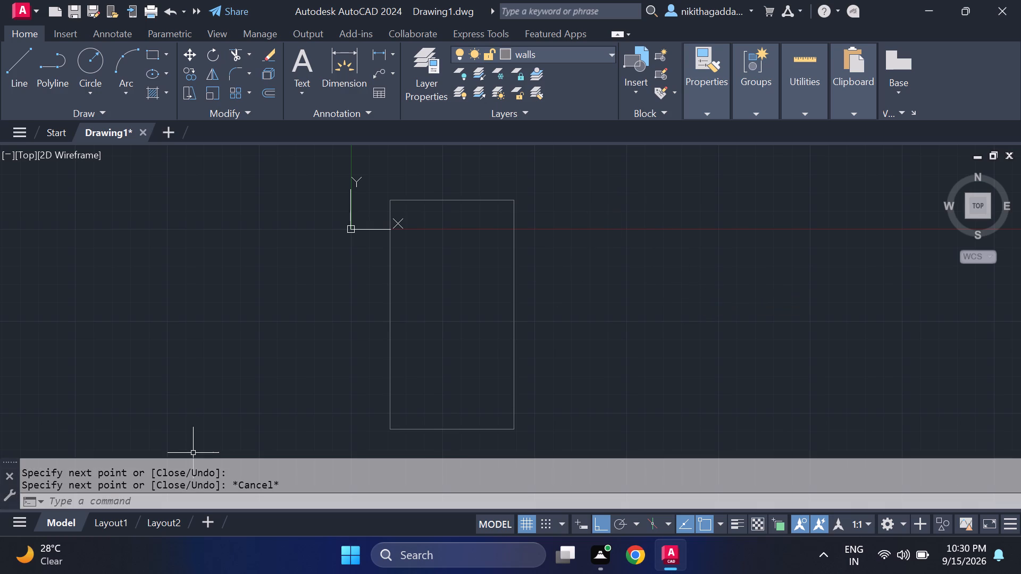
Create a single viewport in Layout1 spanning the whole sheet from its upper-left corner to its lower-right corner.
{"action": "left_click", "coordinate": [108, 519]}
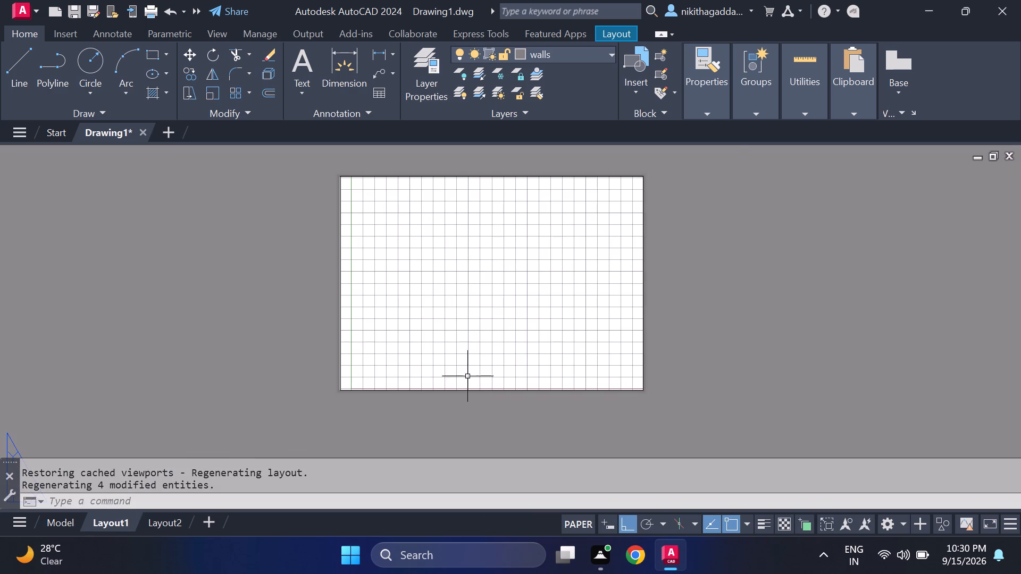
{"action": "scroll", "coordinate": [479, 366], "scroll_direction": "up", "scroll_amount": 2}
{"action": "scroll", "coordinate": [479, 366], "scroll_direction": "down", "scroll_amount": 4}
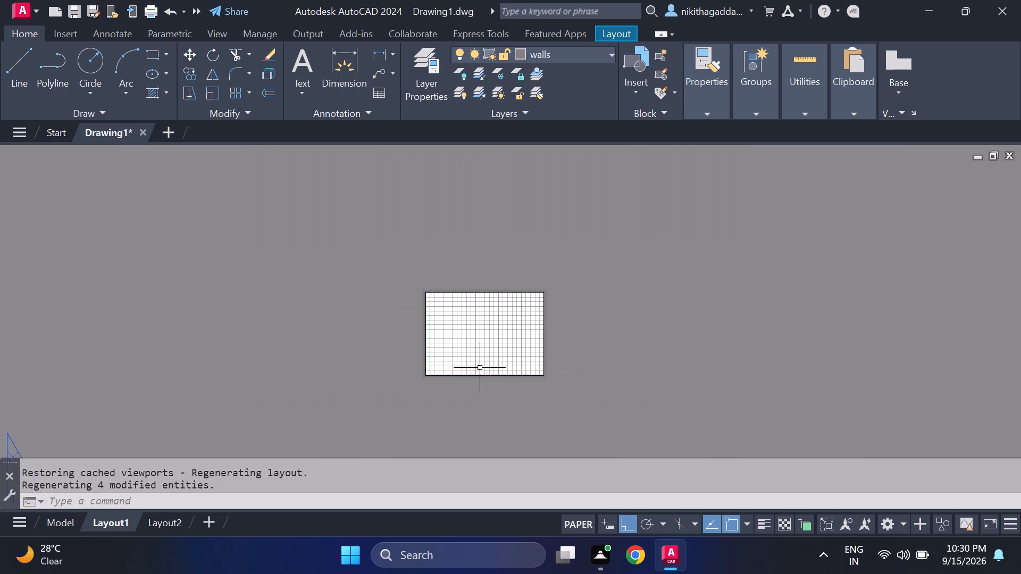
{"action": "scroll", "coordinate": [480, 367], "scroll_direction": "up", "scroll_amount": 3}
{"action": "middle_click_drag", "start_coordinate": [488, 365], "coordinate": [446, 416]}
{"action": "middle_click_drag", "start_coordinate": [444, 416], "coordinate": [441, 410]}
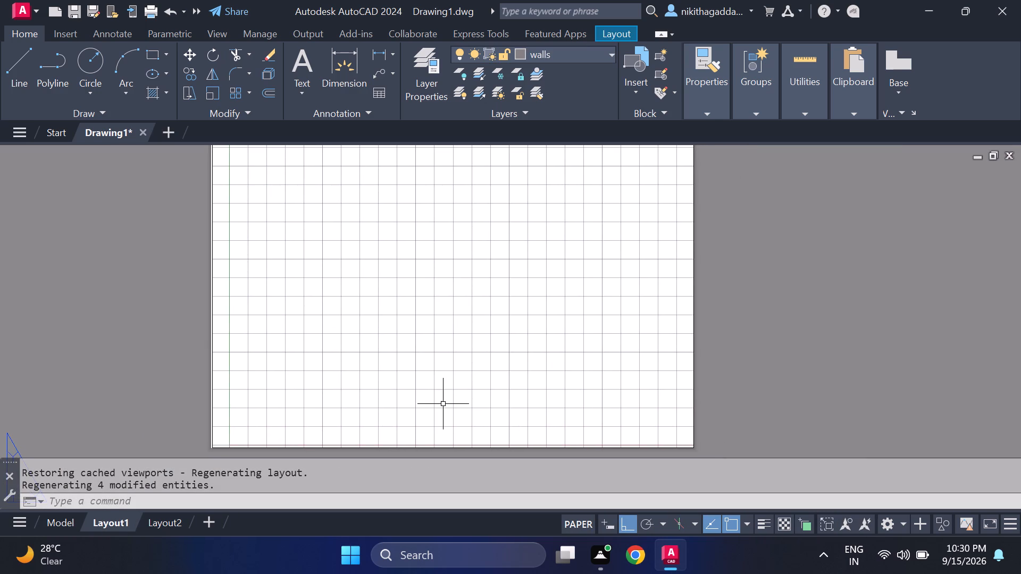
{"action": "type", "text": "viewports"}
{"action": "key", "text": "Return"}
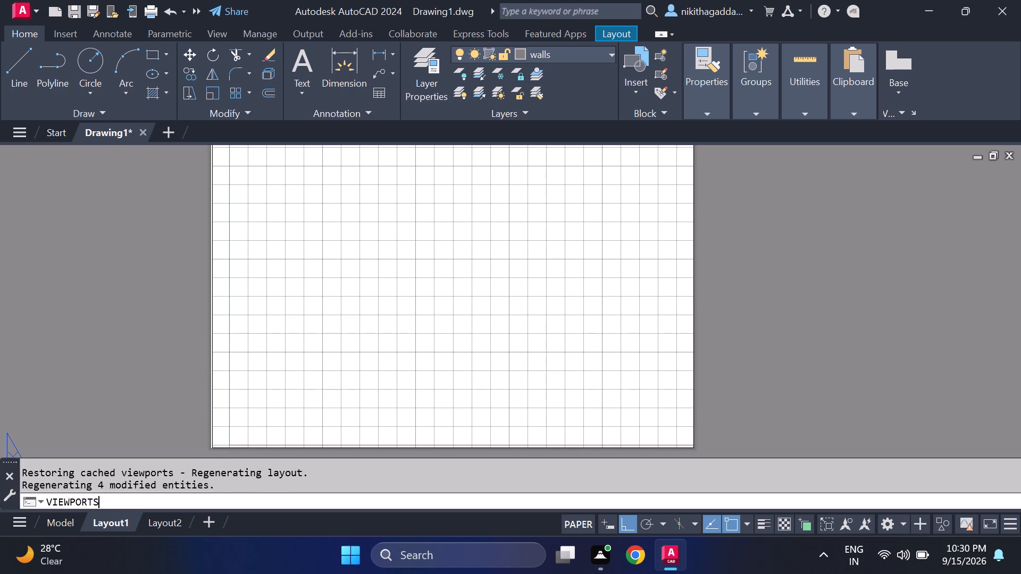
{"action": "left_click", "coordinate": [319, 189]}
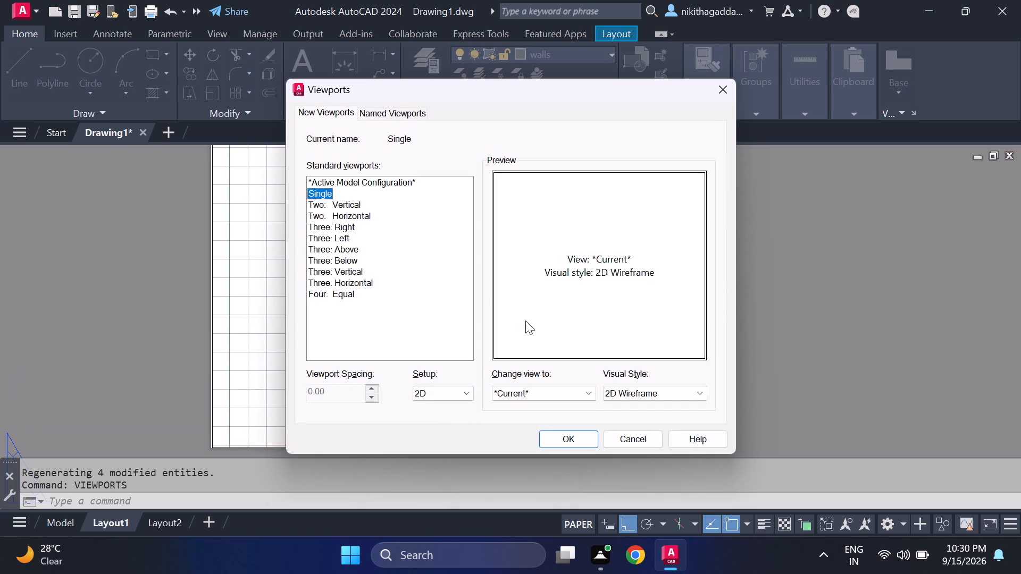
{"action": "left_click", "coordinate": [584, 432]}
{"action": "middle_click_drag", "start_coordinate": [292, 176], "coordinate": [298, 202]}
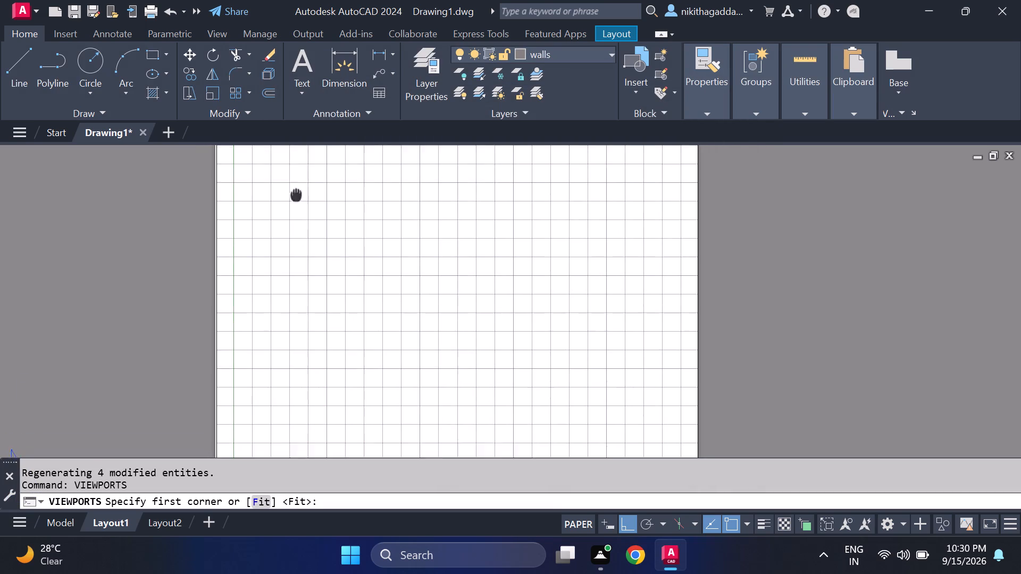
{"action": "middle_click_drag", "start_coordinate": [298, 202], "coordinate": [306, 223]}
{"action": "left_click", "coordinate": [225, 156]}
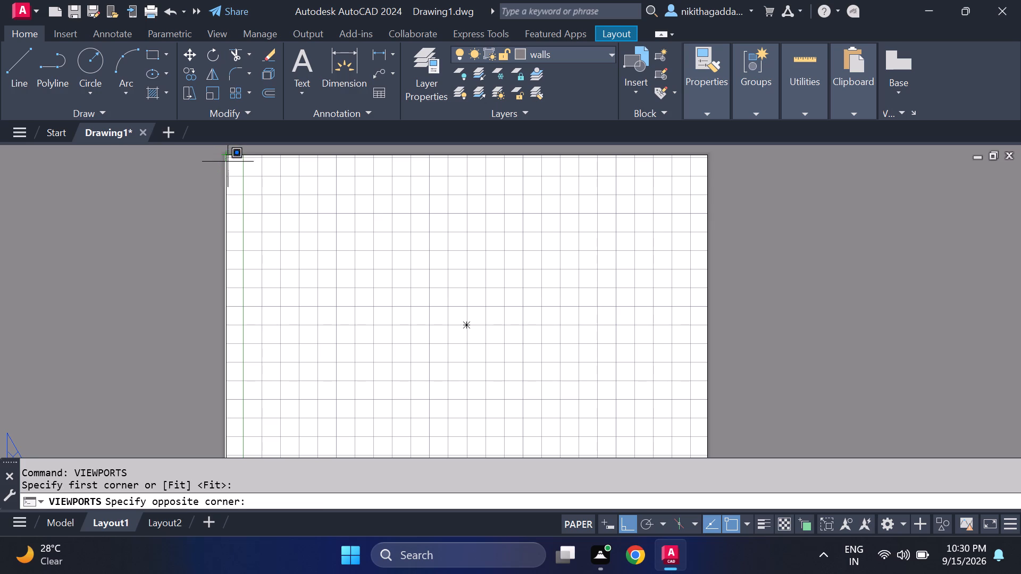
{"action": "scroll", "coordinate": [593, 370], "scroll_direction": "down", "scroll_amount": 2}
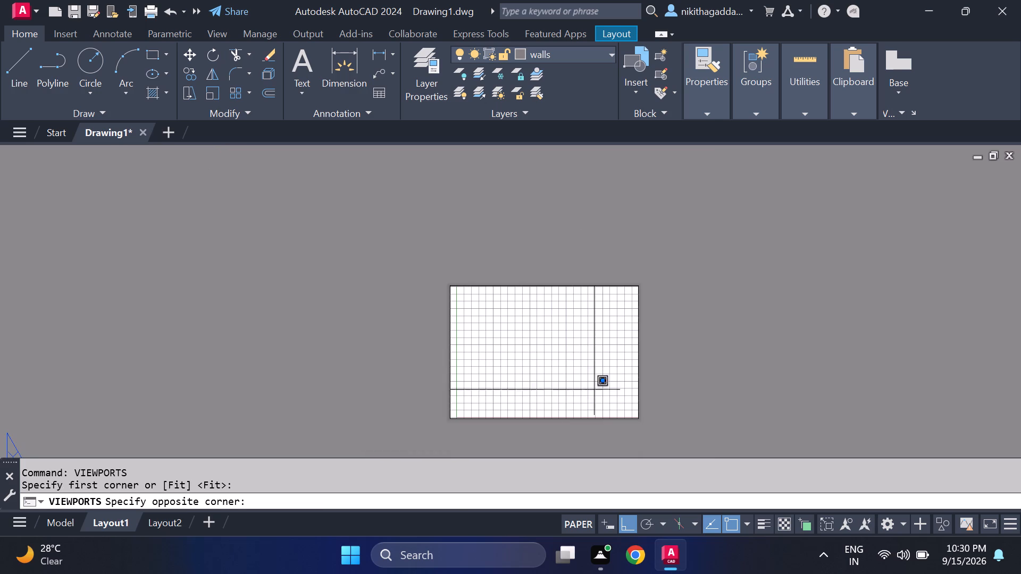
{"action": "scroll", "coordinate": [614, 406], "scroll_direction": "up", "scroll_amount": 2}
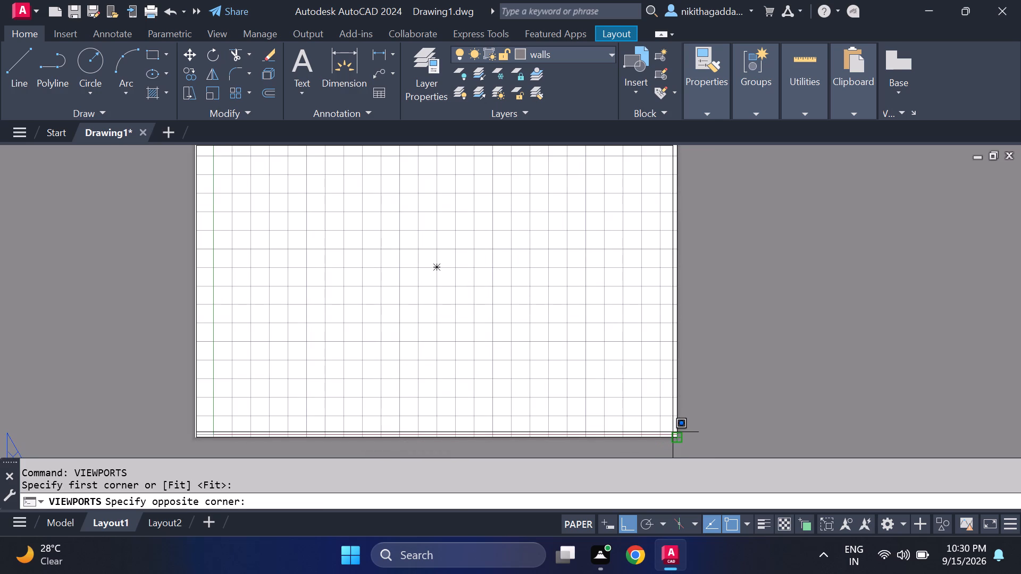
{"action": "left_click", "coordinate": [674, 436]}
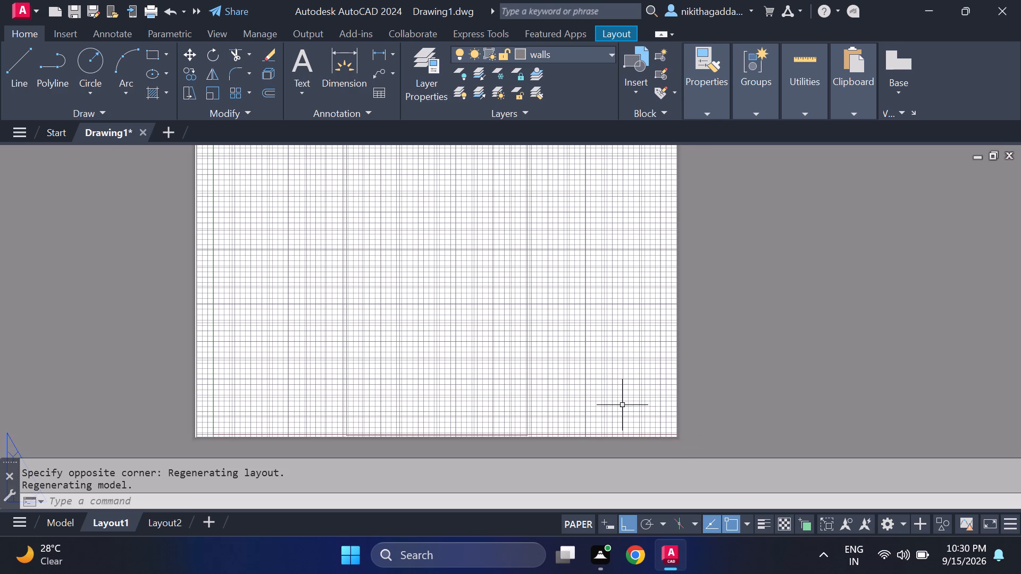
Examine how the wall outline fits inside the new viewport on the Layout1 sheet.
{"action": "scroll", "coordinate": [622, 405], "scroll_direction": "down", "scroll_amount": 1}
{"action": "middle_click_drag", "start_coordinate": [607, 399], "coordinate": [558, 378]}
{"action": "scroll", "coordinate": [481, 369], "scroll_direction": "up", "scroll_amount": 1}
{"action": "scroll", "coordinate": [481, 374], "scroll_direction": "down", "scroll_amount": 2}
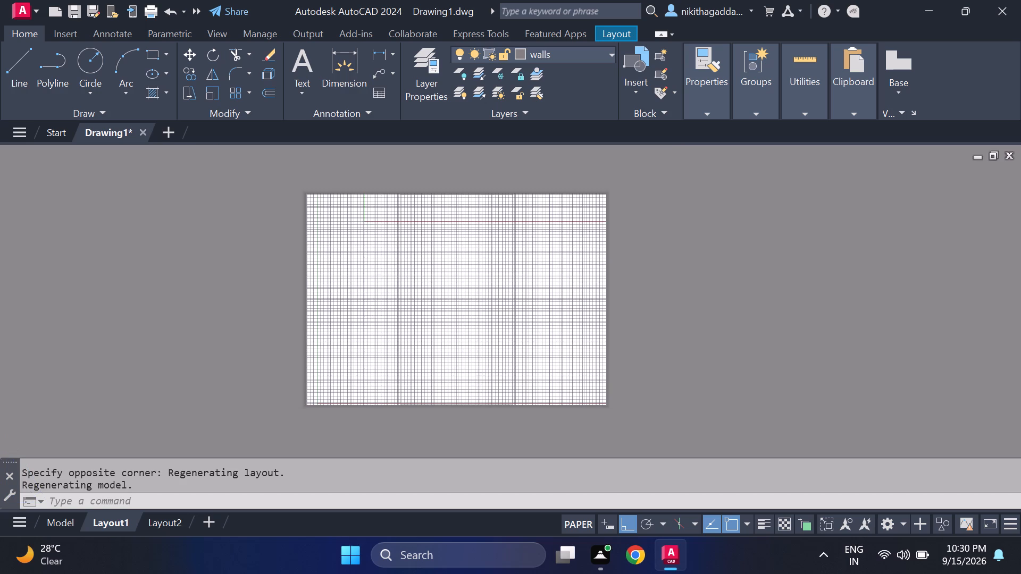
{"action": "scroll", "coordinate": [481, 376], "scroll_direction": "up", "scroll_amount": 4}
{"action": "scroll", "coordinate": [481, 376], "scroll_direction": "down", "scroll_amount": 3}
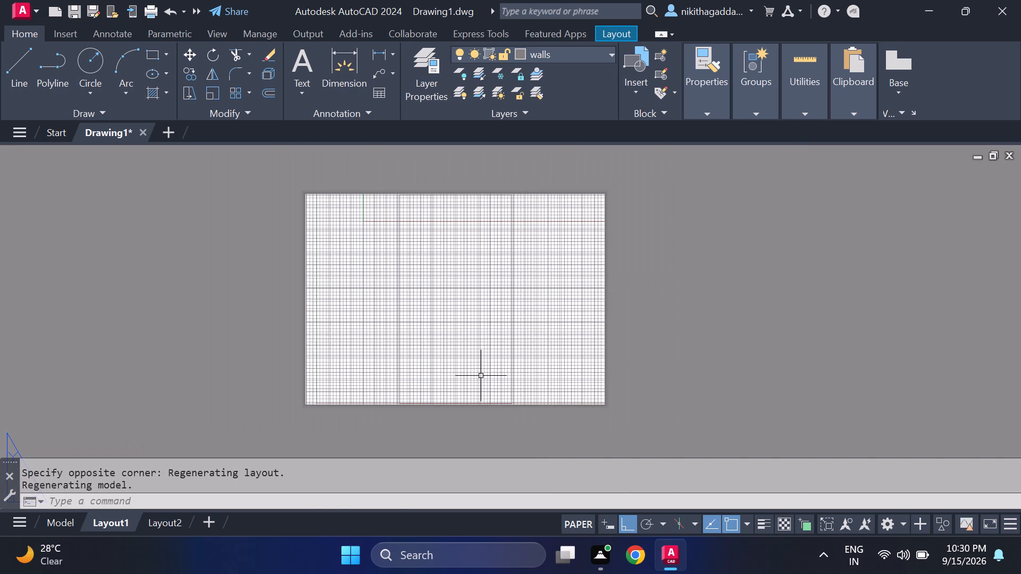
Return from Layout1 to model space with the wall outline in view.
{"action": "left_click", "coordinate": [69, 522]}
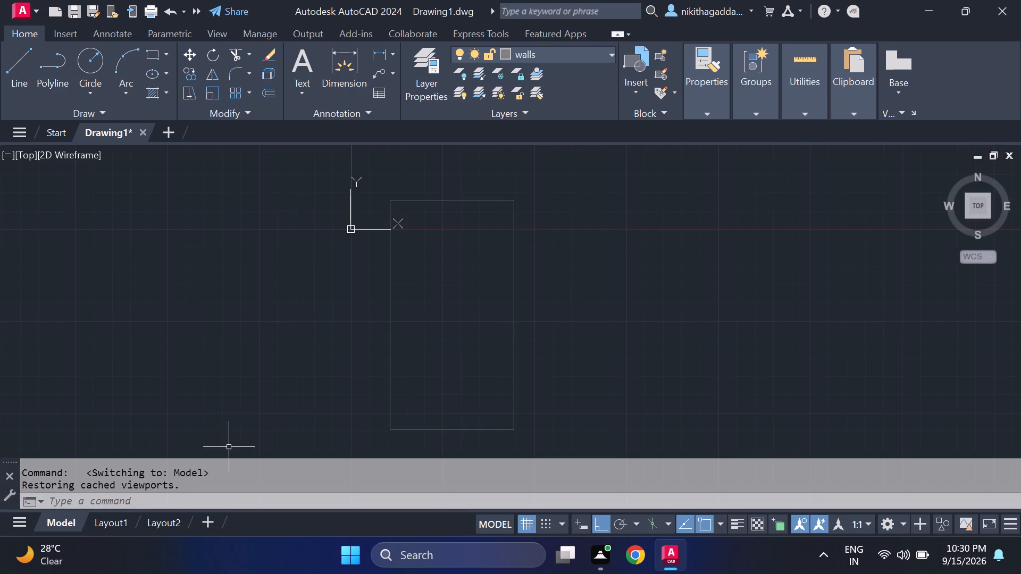
{"action": "scroll", "coordinate": [439, 354], "scroll_direction": "down", "scroll_amount": 1}
{"action": "middle_click_drag", "start_coordinate": [439, 354], "coordinate": [430, 312]}
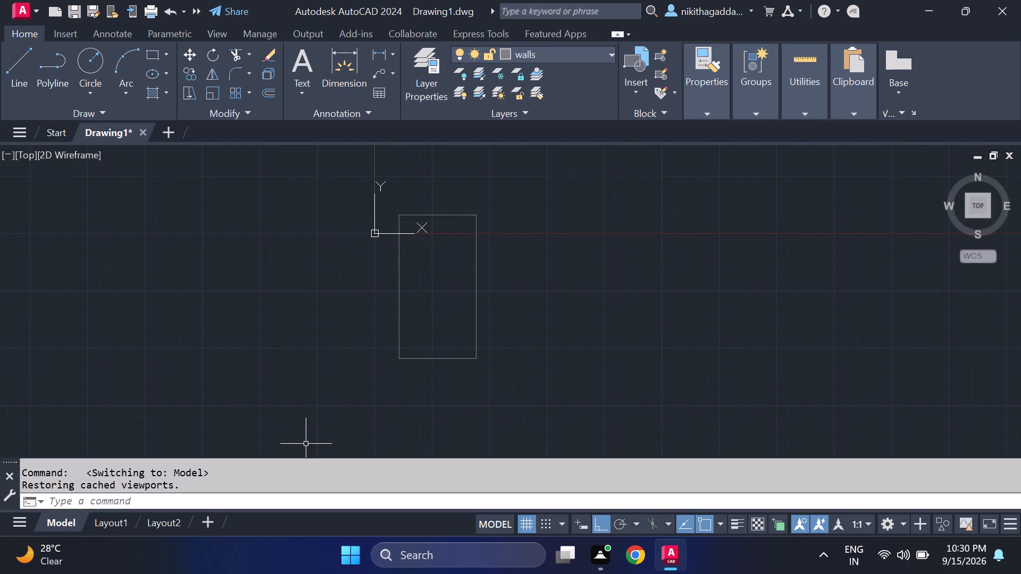
{"action": "left_click", "coordinate": [103, 521]}
{"action": "left_click", "coordinate": [65, 524]}
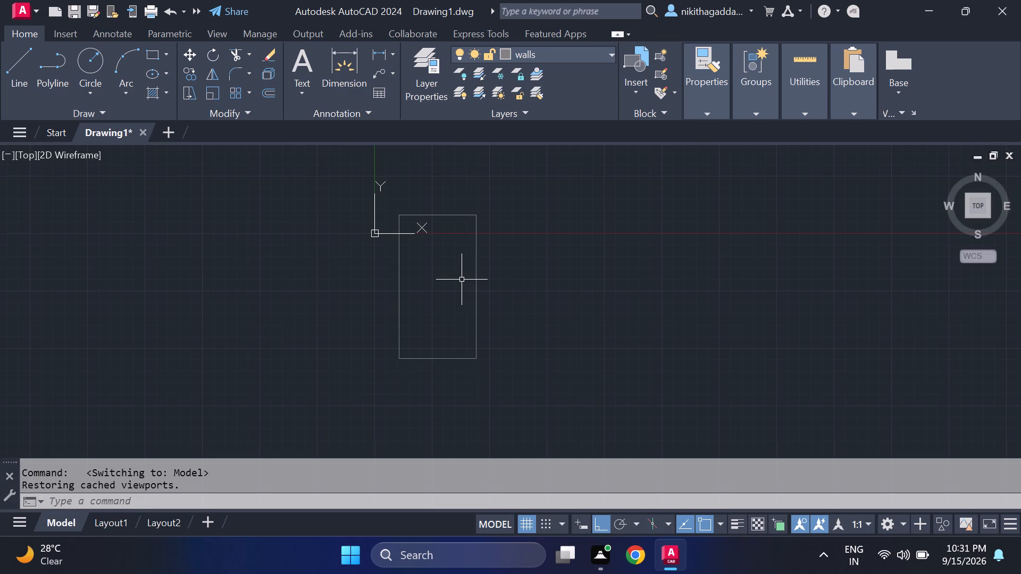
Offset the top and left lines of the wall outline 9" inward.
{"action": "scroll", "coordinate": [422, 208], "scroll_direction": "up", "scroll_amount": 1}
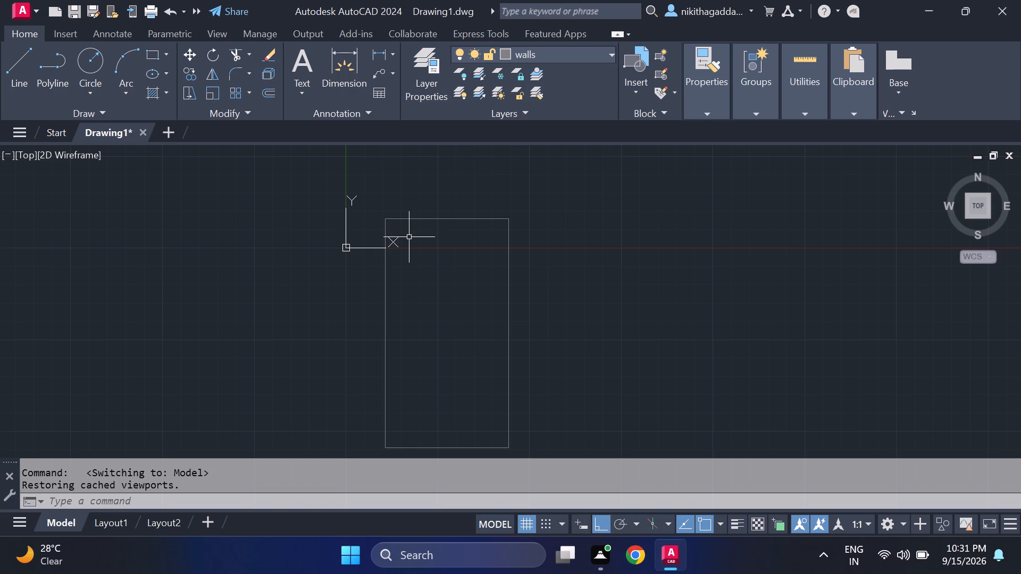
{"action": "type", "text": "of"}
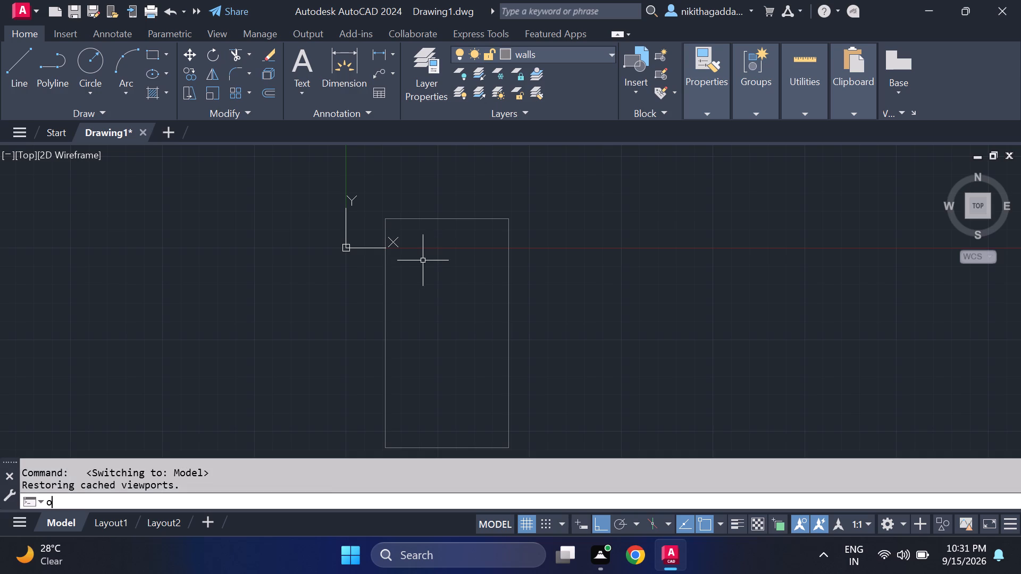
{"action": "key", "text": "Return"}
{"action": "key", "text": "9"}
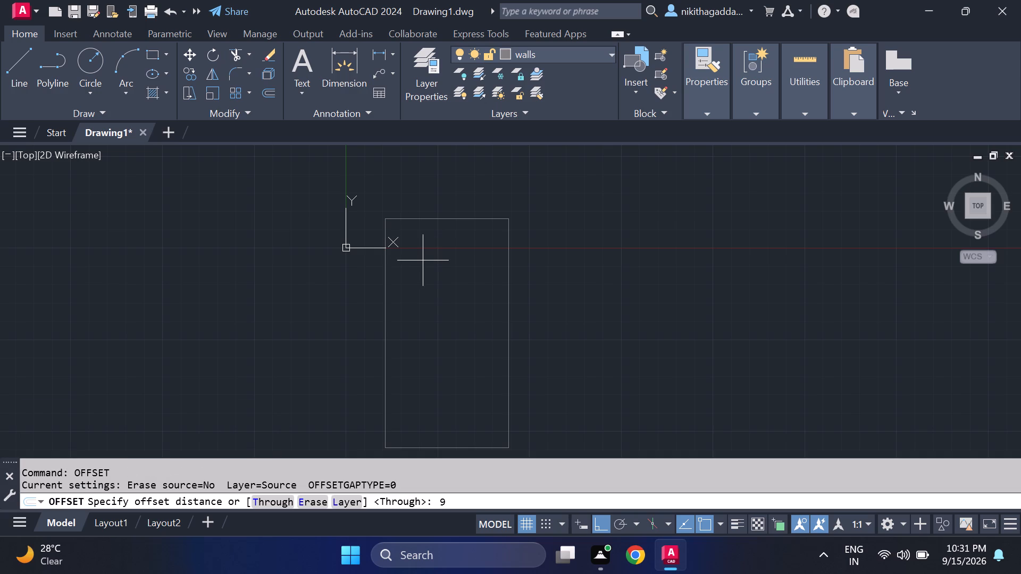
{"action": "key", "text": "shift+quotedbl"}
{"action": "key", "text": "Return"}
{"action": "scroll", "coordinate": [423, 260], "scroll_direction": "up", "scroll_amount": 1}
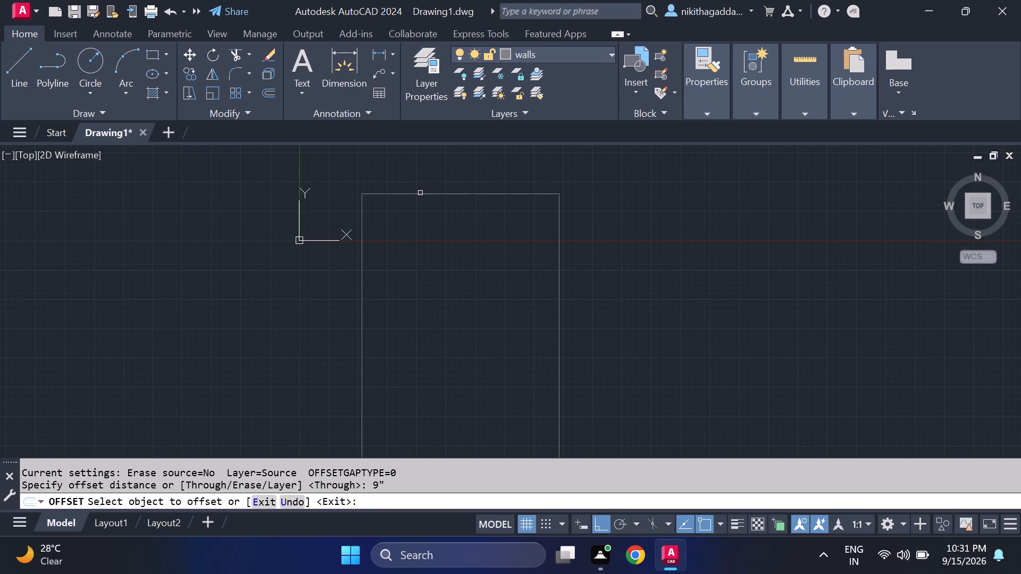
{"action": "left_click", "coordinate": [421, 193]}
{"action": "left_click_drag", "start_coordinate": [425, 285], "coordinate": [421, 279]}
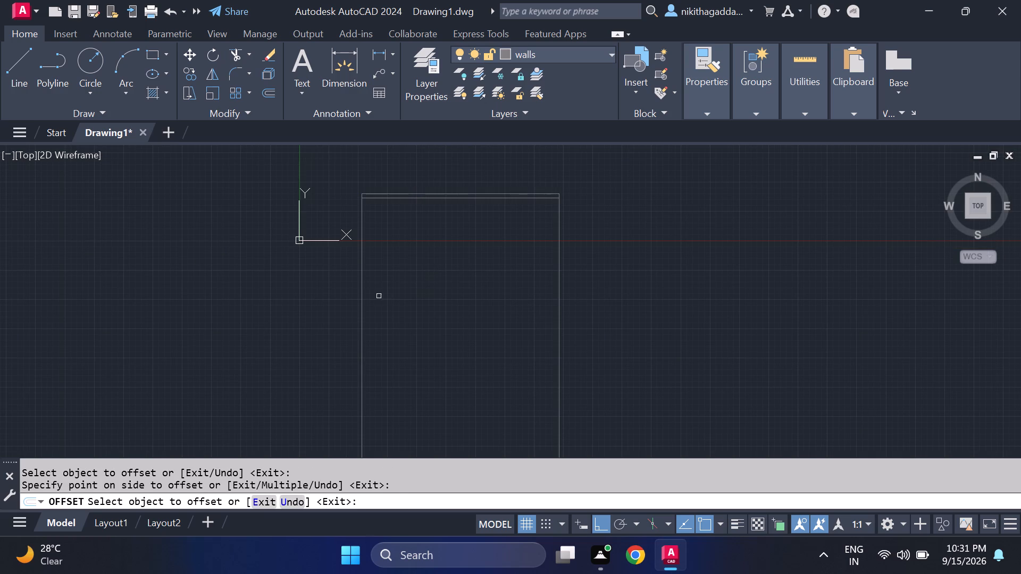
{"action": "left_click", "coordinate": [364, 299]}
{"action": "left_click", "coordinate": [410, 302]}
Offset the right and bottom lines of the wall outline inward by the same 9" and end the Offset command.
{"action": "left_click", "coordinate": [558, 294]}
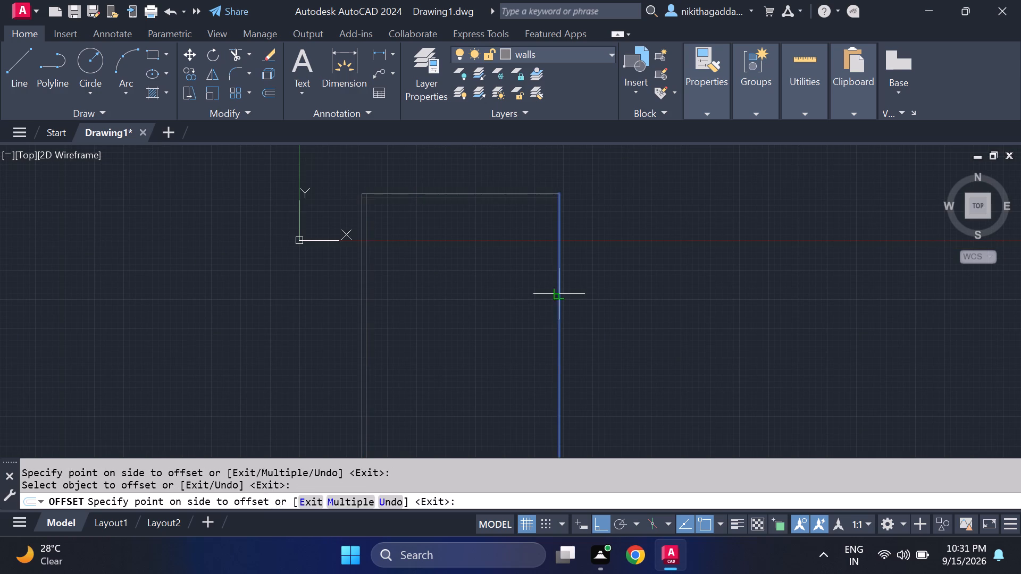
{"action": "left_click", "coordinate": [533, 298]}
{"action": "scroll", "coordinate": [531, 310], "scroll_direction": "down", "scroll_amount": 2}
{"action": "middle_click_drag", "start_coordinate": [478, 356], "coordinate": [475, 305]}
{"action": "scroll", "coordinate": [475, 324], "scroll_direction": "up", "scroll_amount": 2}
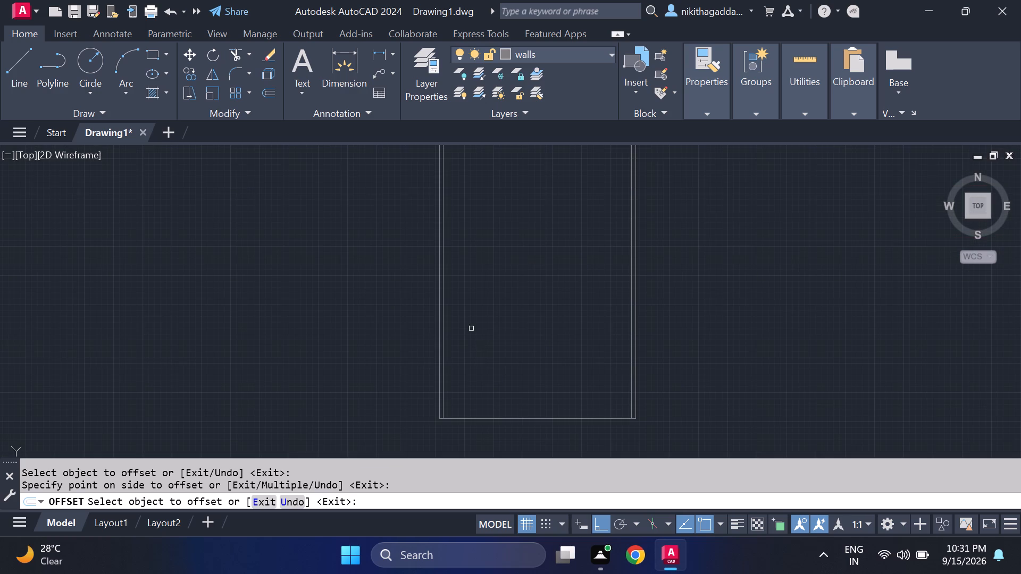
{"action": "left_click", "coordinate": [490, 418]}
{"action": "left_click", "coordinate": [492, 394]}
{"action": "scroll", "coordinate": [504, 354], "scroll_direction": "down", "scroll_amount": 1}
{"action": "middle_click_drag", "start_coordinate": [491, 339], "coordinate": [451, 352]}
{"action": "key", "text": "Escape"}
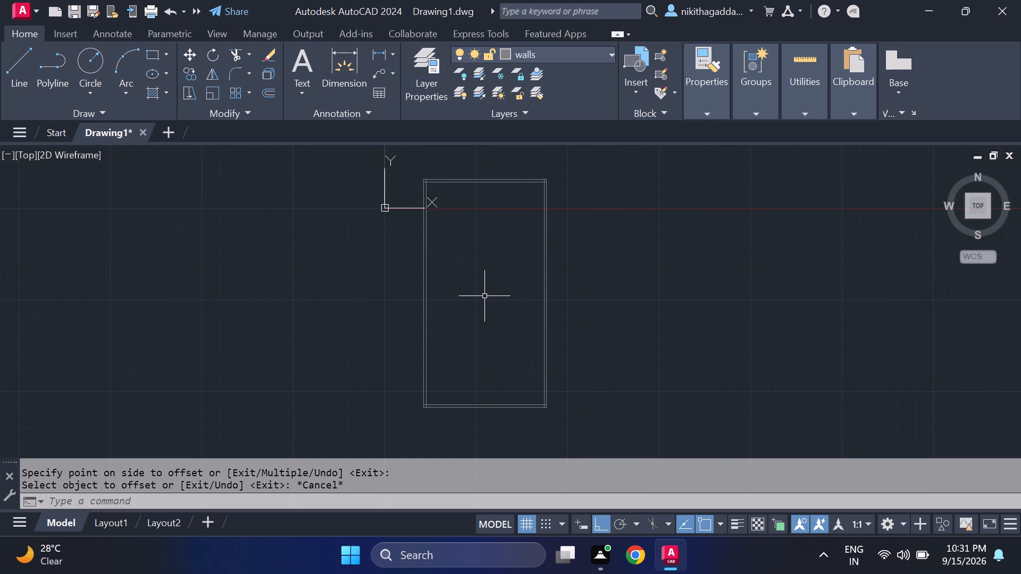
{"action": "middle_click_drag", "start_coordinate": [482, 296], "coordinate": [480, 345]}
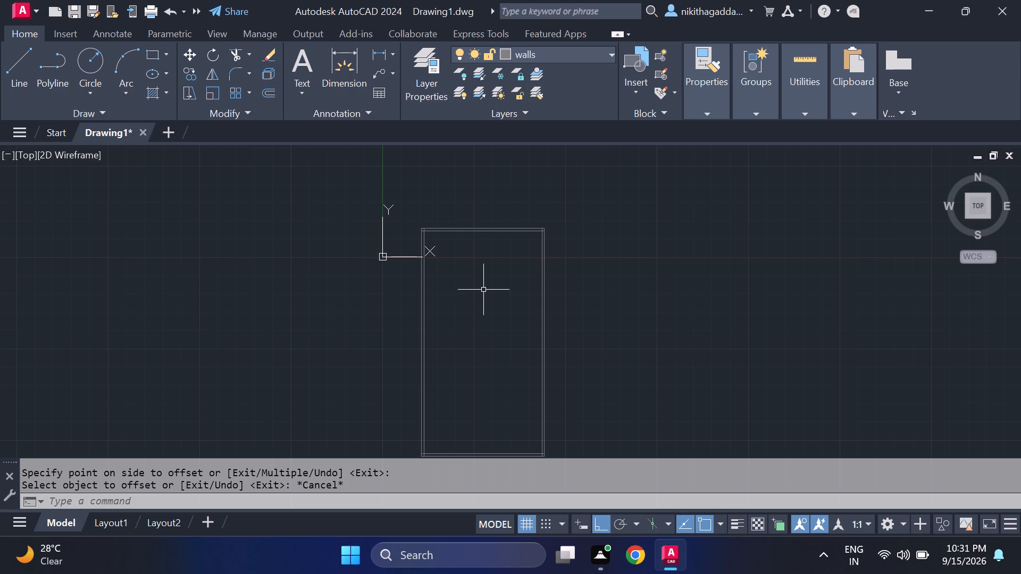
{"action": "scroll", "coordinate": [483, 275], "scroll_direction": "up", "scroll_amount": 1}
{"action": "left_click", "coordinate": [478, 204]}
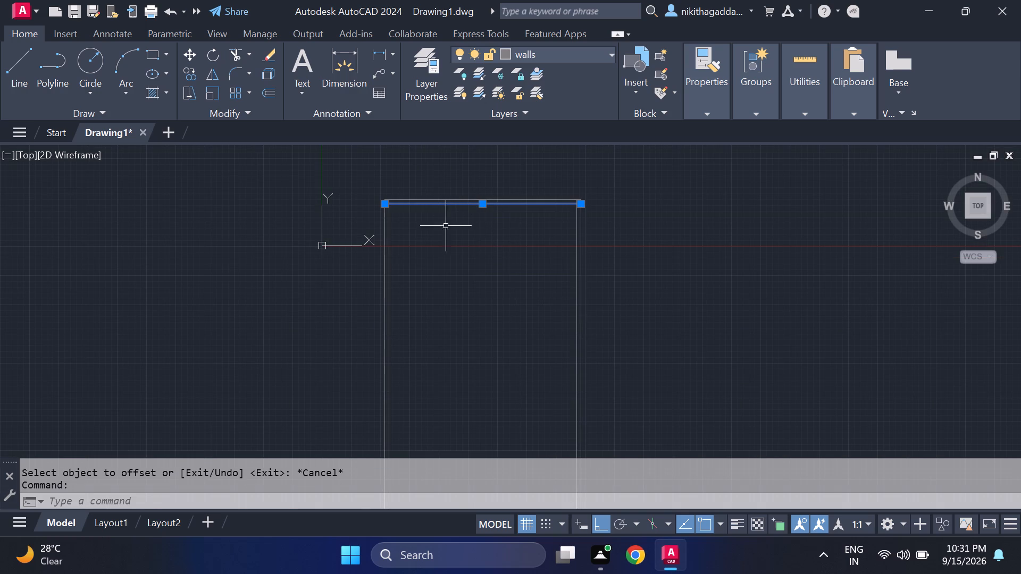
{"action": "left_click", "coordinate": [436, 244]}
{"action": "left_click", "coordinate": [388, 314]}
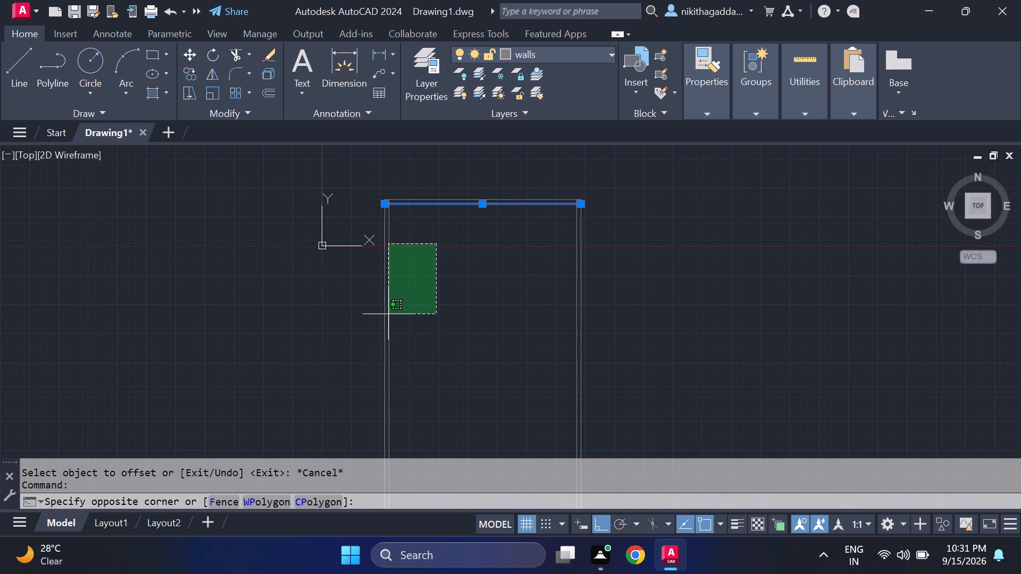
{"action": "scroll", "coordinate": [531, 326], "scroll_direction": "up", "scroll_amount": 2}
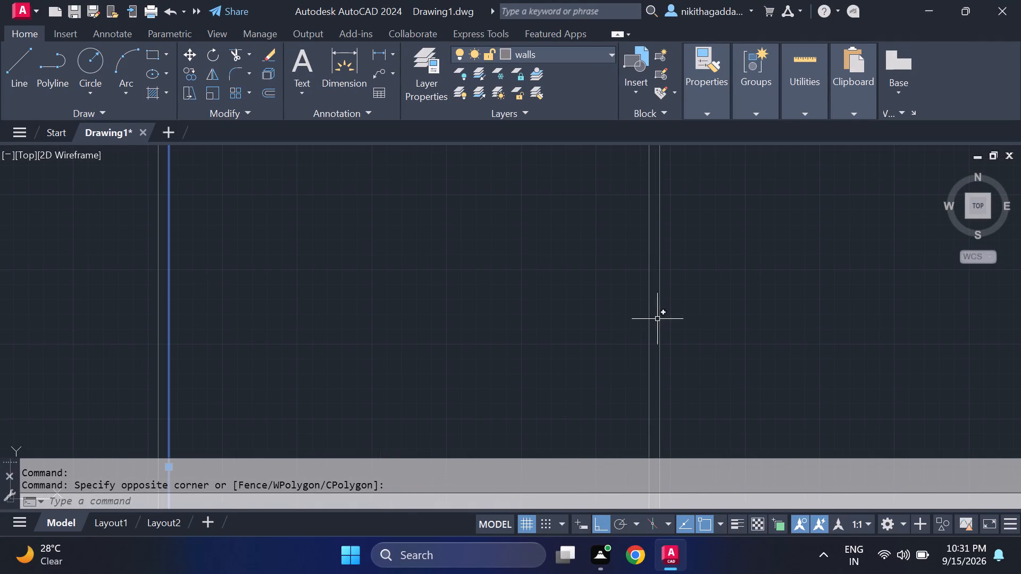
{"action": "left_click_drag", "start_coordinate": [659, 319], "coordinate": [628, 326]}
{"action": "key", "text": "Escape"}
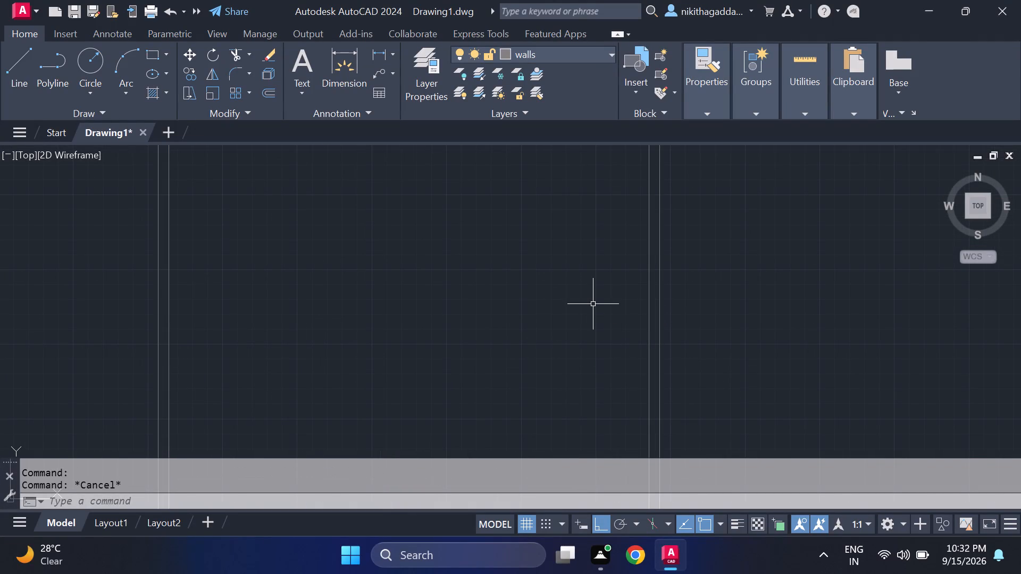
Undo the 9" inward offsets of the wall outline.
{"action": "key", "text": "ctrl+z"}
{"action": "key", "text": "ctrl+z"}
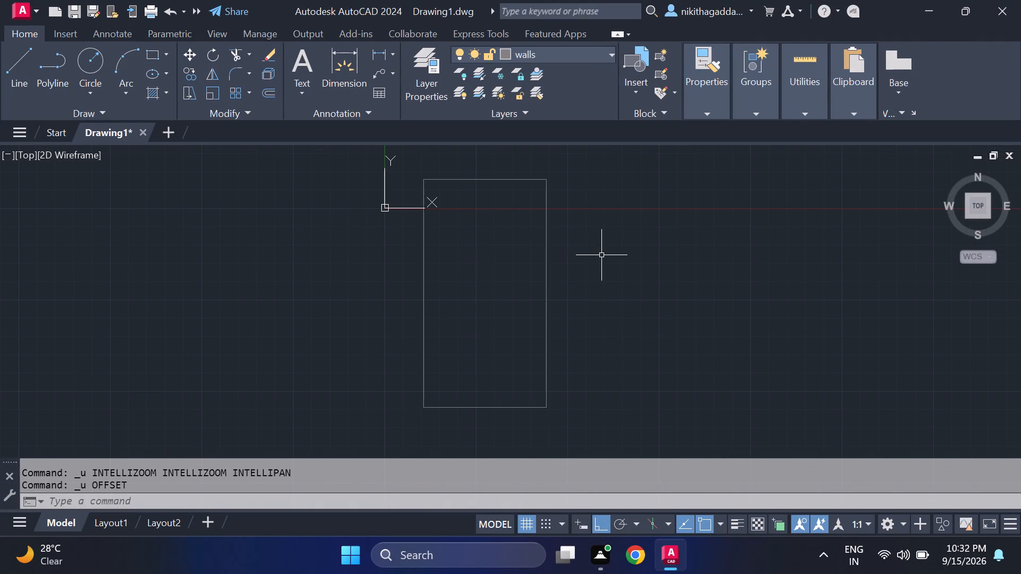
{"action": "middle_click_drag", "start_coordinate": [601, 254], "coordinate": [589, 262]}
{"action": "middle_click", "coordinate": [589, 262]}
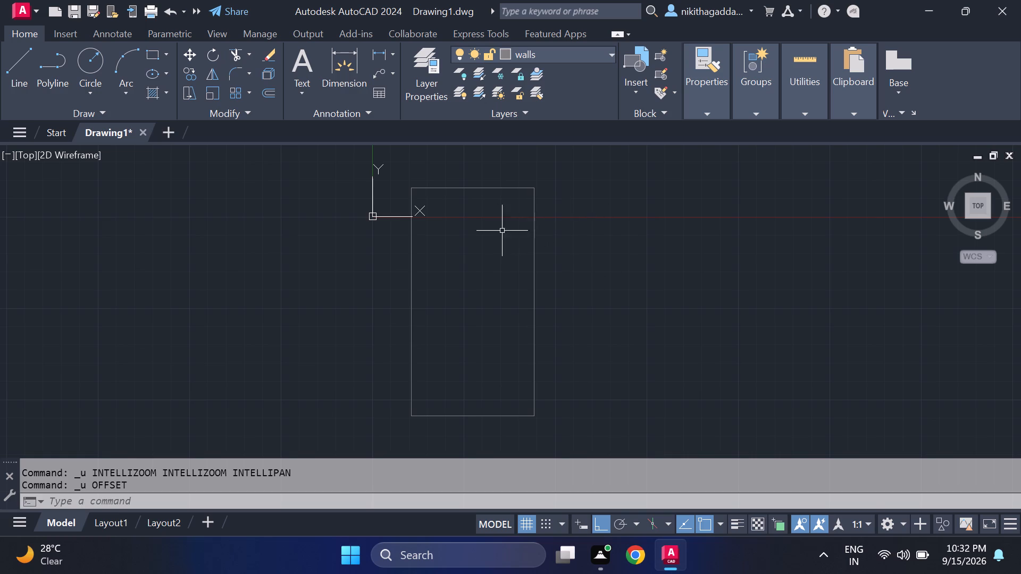
Offset the top line of the wall outline 5'4.5" inward.
{"action": "scroll", "coordinate": [480, 222], "scroll_direction": "up", "scroll_amount": 1}
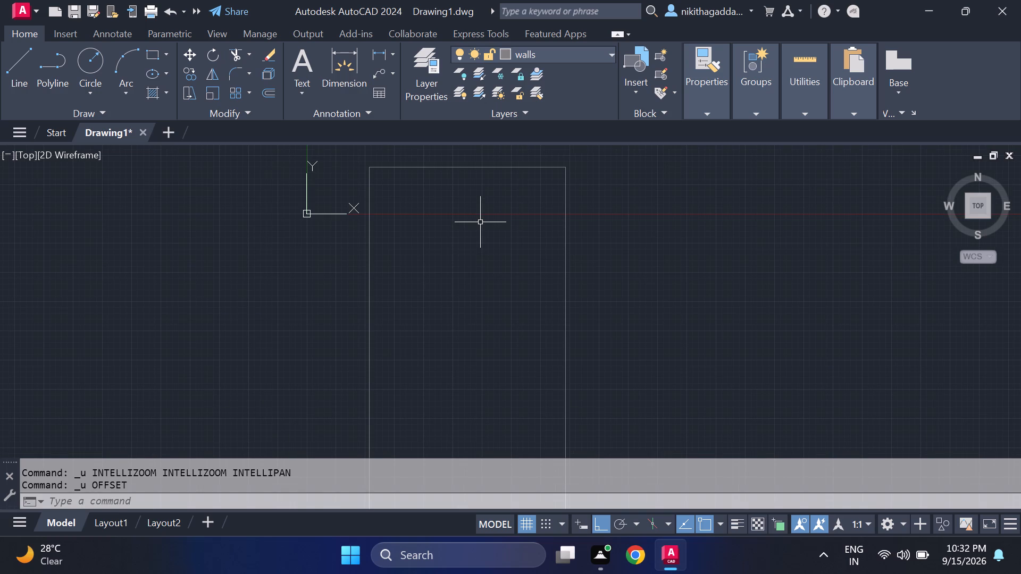
{"action": "middle_click_drag", "start_coordinate": [481, 223], "coordinate": [482, 263]}
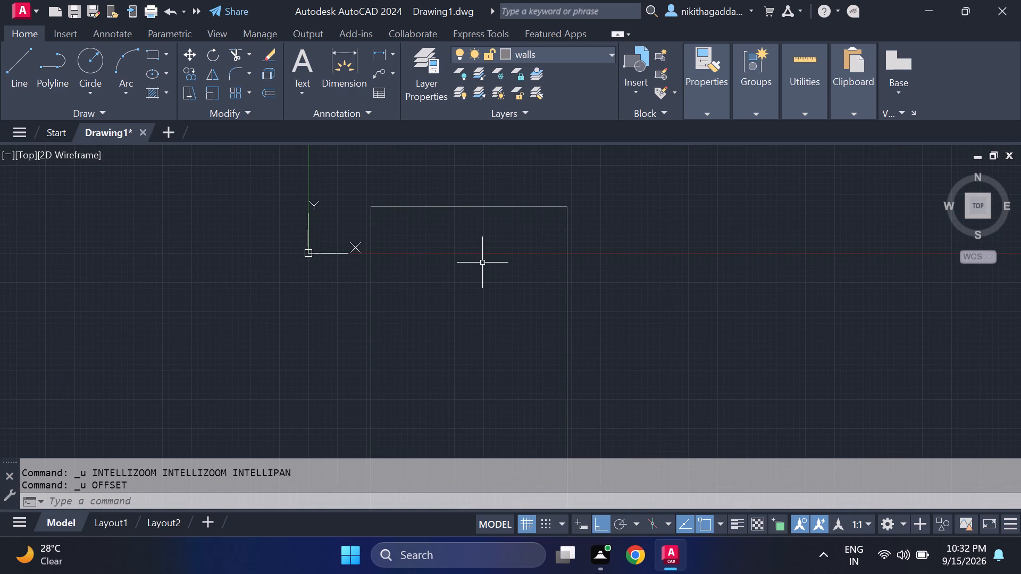
{"action": "type", "text": "of"}
{"action": "key", "text": "Return"}
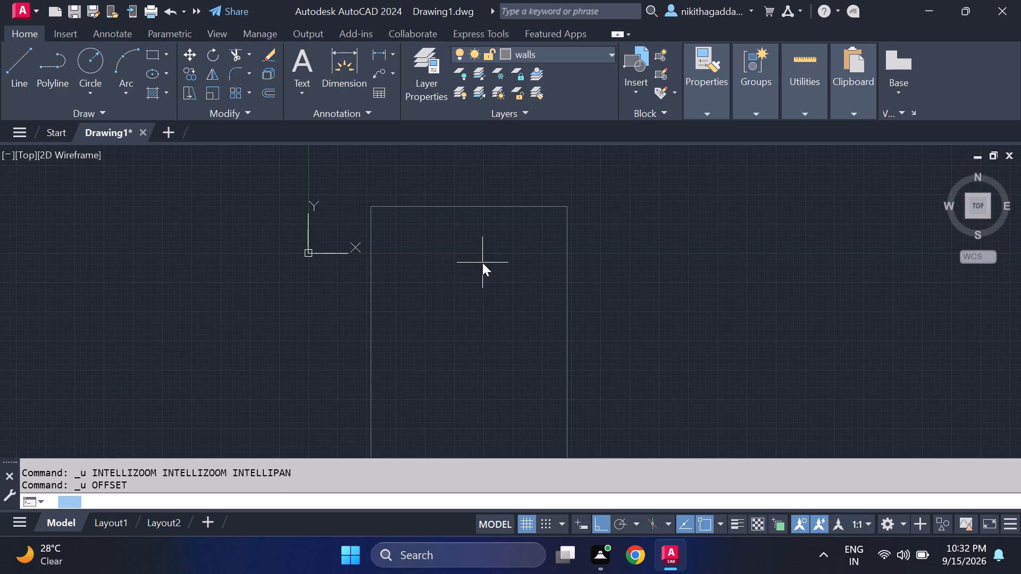
{"action": "scroll", "coordinate": [482, 263], "scroll_direction": "up", "scroll_amount": 1}
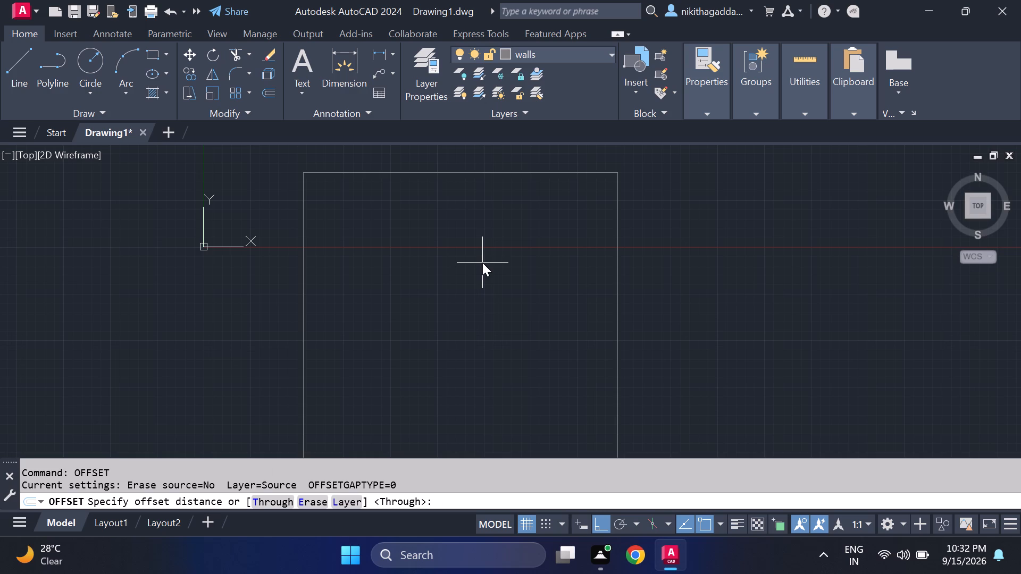
{"action": "key", "text": "5"}
{"action": "key", "text": "apostrophe"}
{"action": "key", "text": "4"}
{"action": "type", "text": ".5"}
{"action": "key", "text": "shift+quotedbl"}
{"action": "key", "text": "Return"}
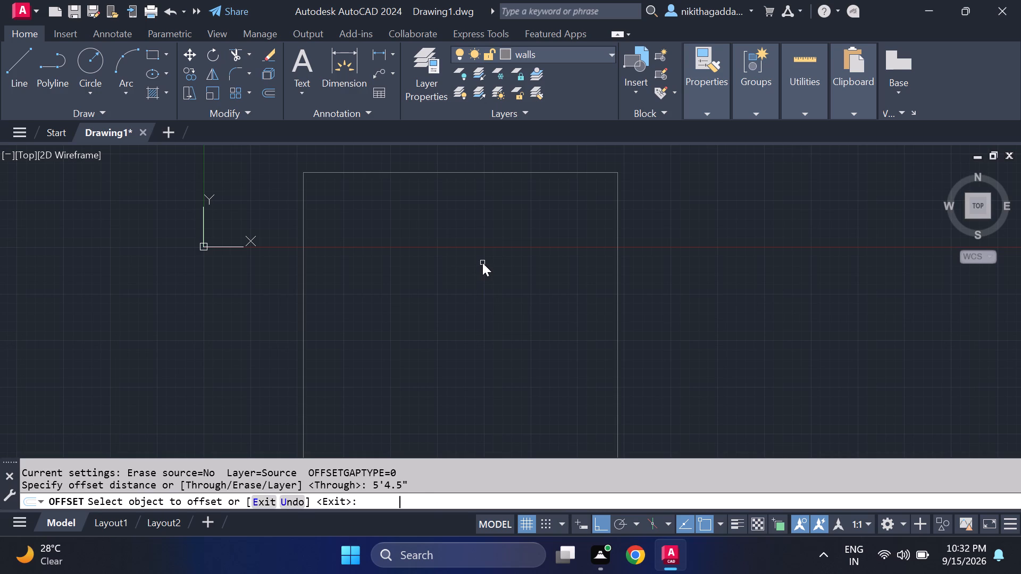
{"action": "left_click", "coordinate": [455, 172]}
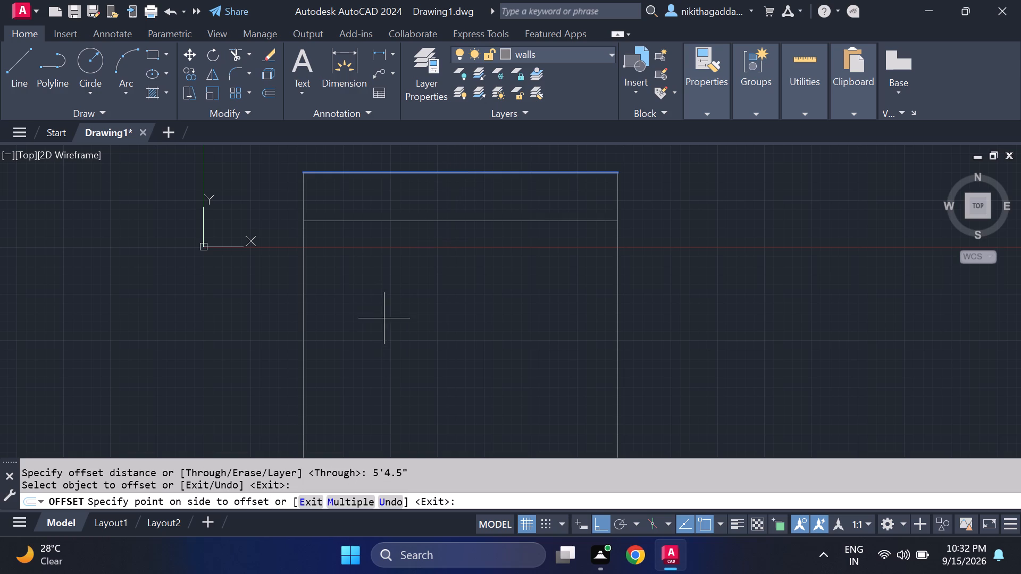
{"action": "left_click", "coordinate": [398, 298]}
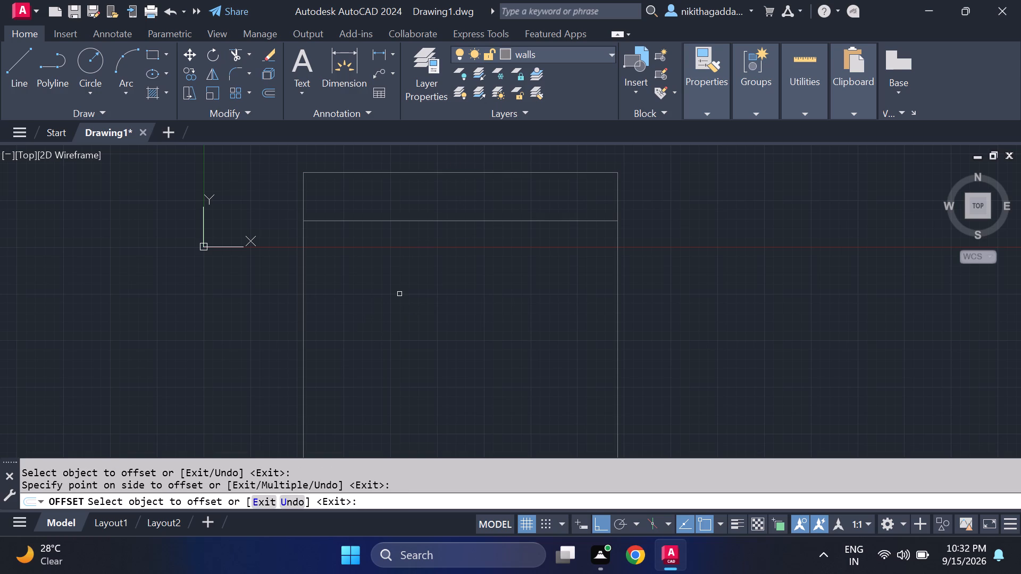
{"action": "key", "text": "Escape"}
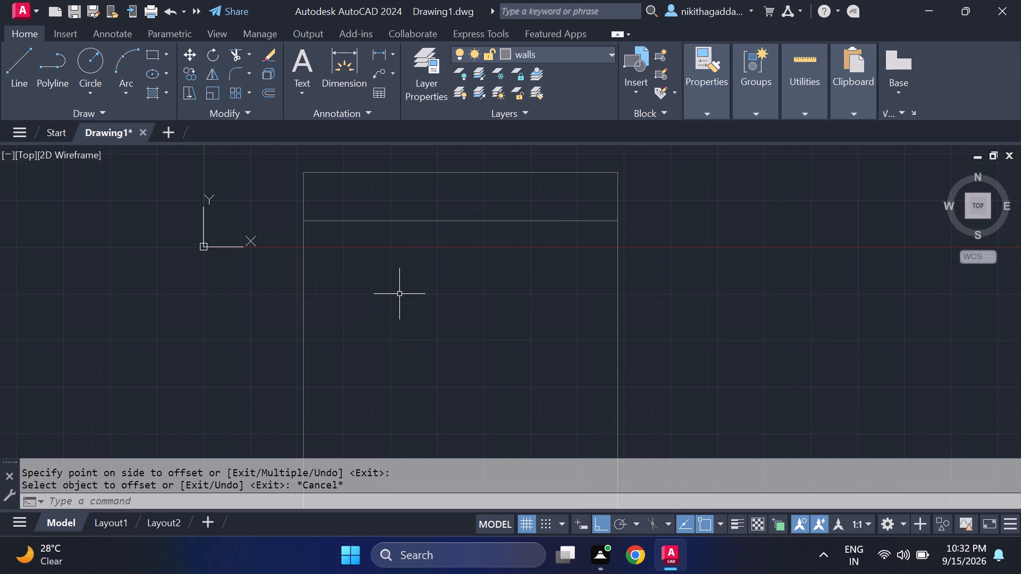
Offset the right line of the wall outline 5' inward.
{"action": "type", "text": "of"}
{"action": "key", "text": "Return"}
{"action": "key", "text": "5"}
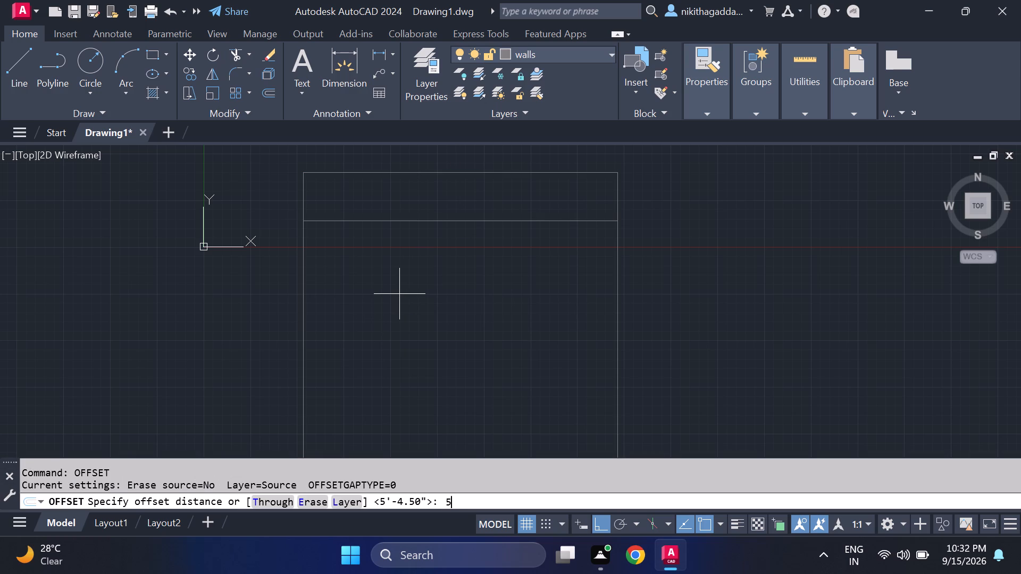
{"action": "key", "text": "apostrophe"}
{"action": "key", "text": "Return"}
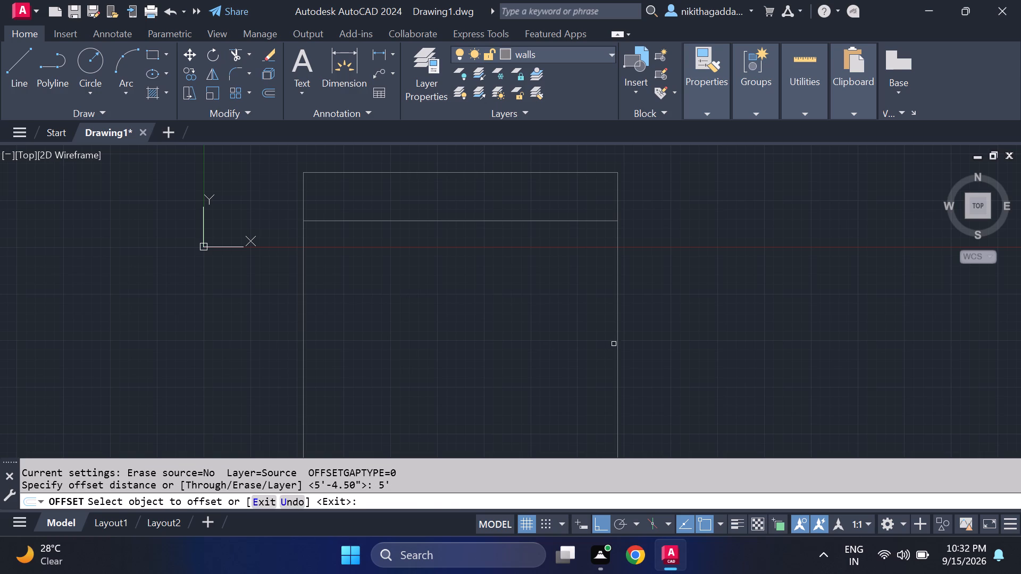
{"action": "left_click", "coordinate": [617, 340]}
{"action": "left_click", "coordinate": [564, 350]}
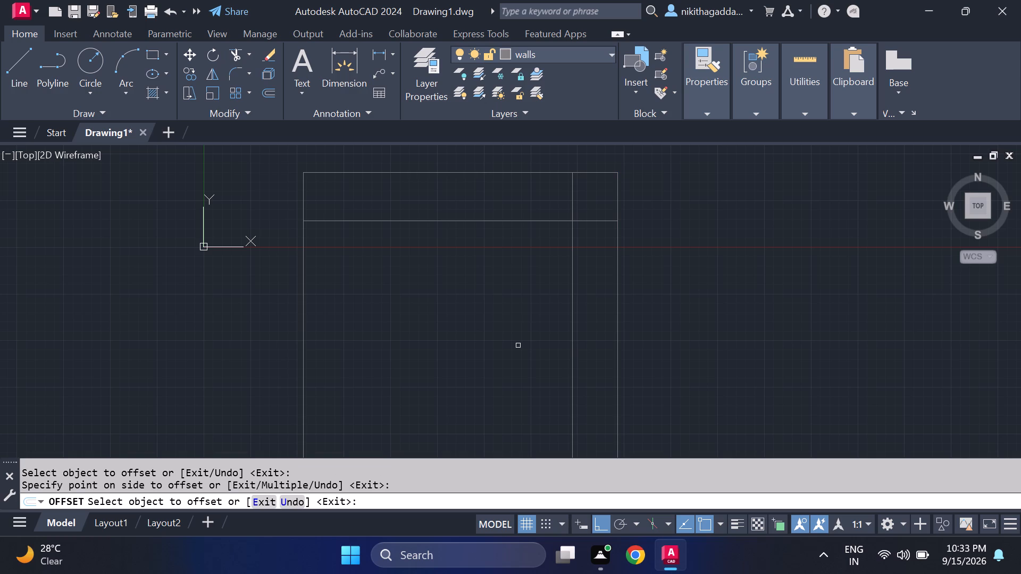
{"action": "key", "text": "Escape"}
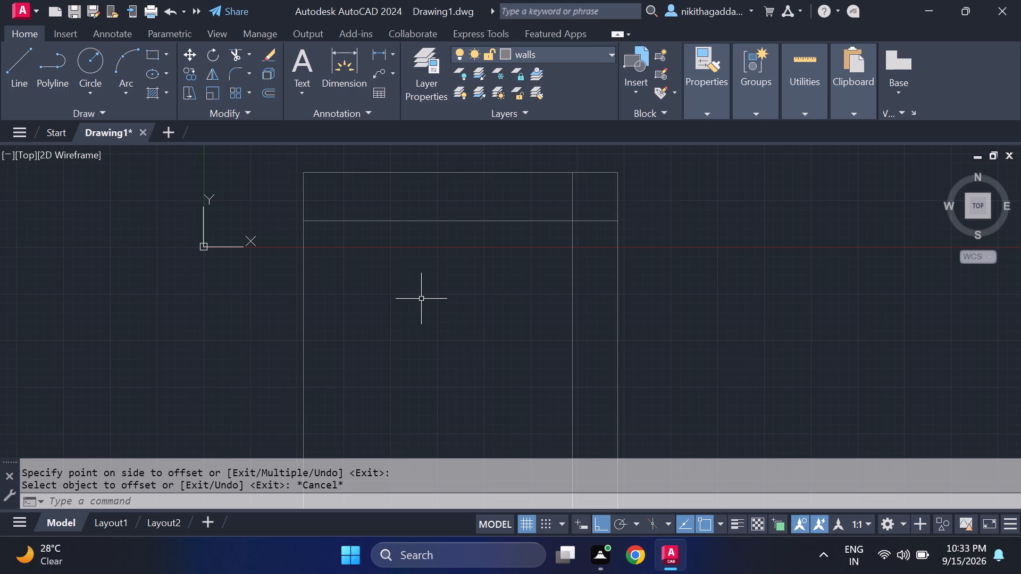
Draw a line from the left end of the 5'4.5" offset line, 4.5" inward and up to just short of the outline's top line.
{"action": "middle_click_drag", "start_coordinate": [421, 298], "coordinate": [366, 358]}
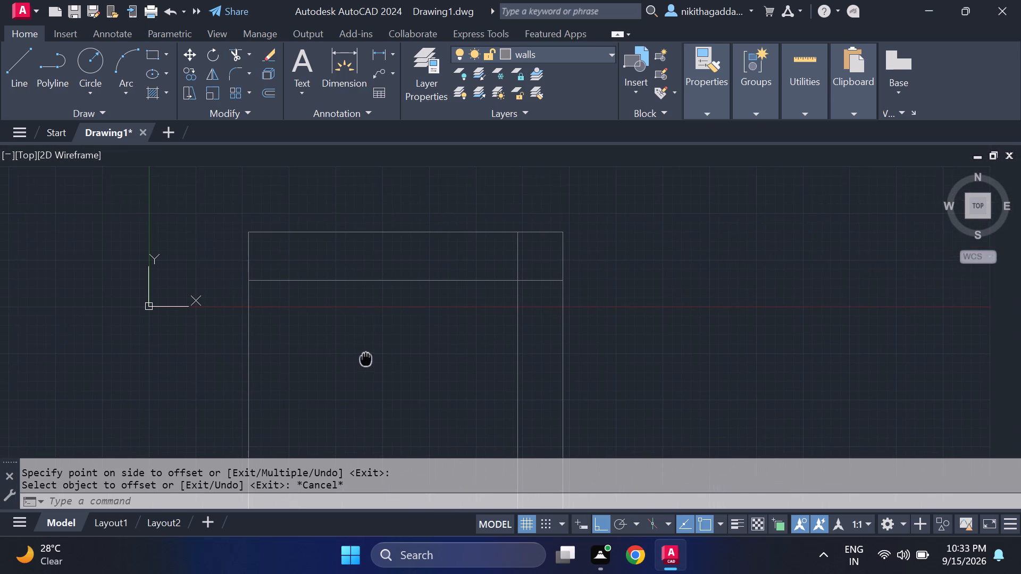
{"action": "middle_click_drag", "start_coordinate": [366, 358], "coordinate": [364, 353]}
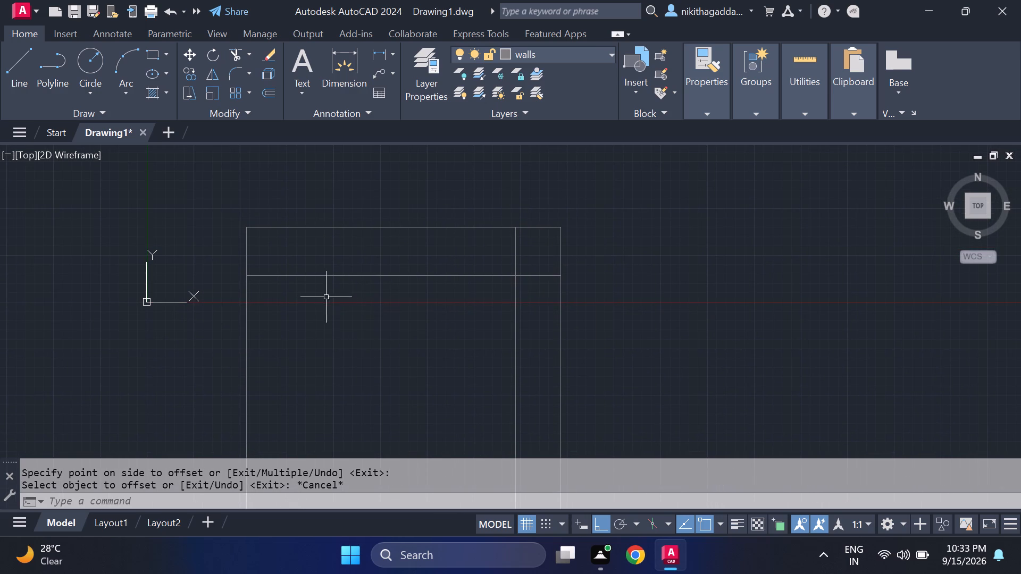
{"action": "key", "text": "l"}
{"action": "key", "text": "Return"}
{"action": "scroll", "coordinate": [244, 275], "scroll_direction": "up", "scroll_amount": 2}
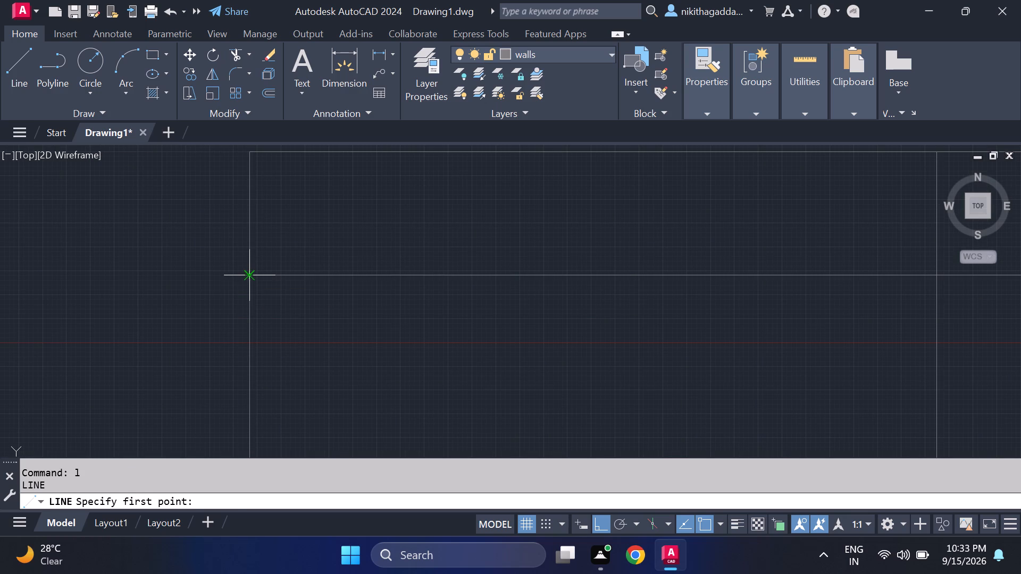
{"action": "left_click", "coordinate": [248, 279]}
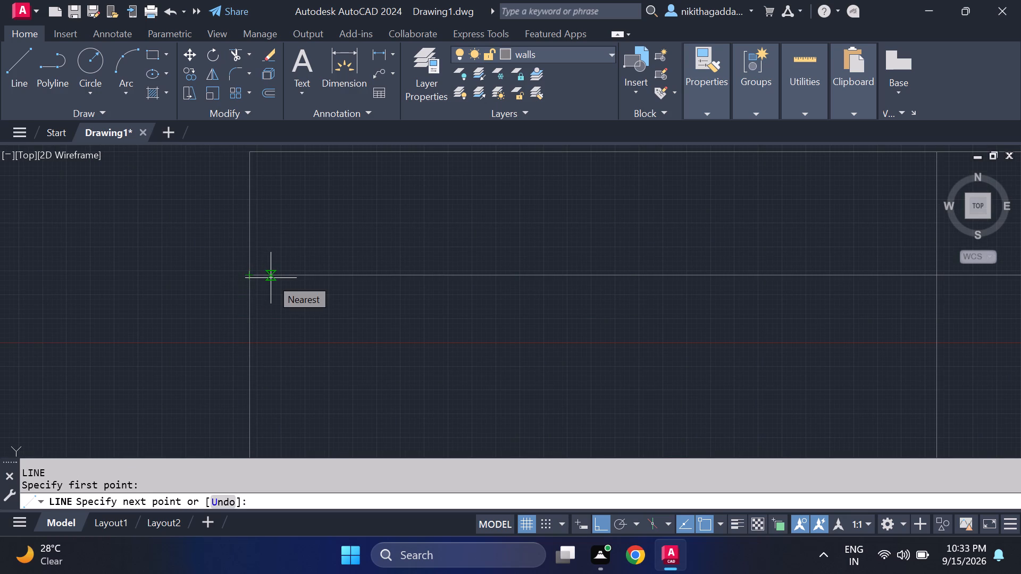
{"action": "key", "text": "4"}
{"action": "key", "text": "period"}
{"action": "key", "text": "5"}
{"action": "key", "text": "shift+quotedbl"}
{"action": "key", "text": "Return"}
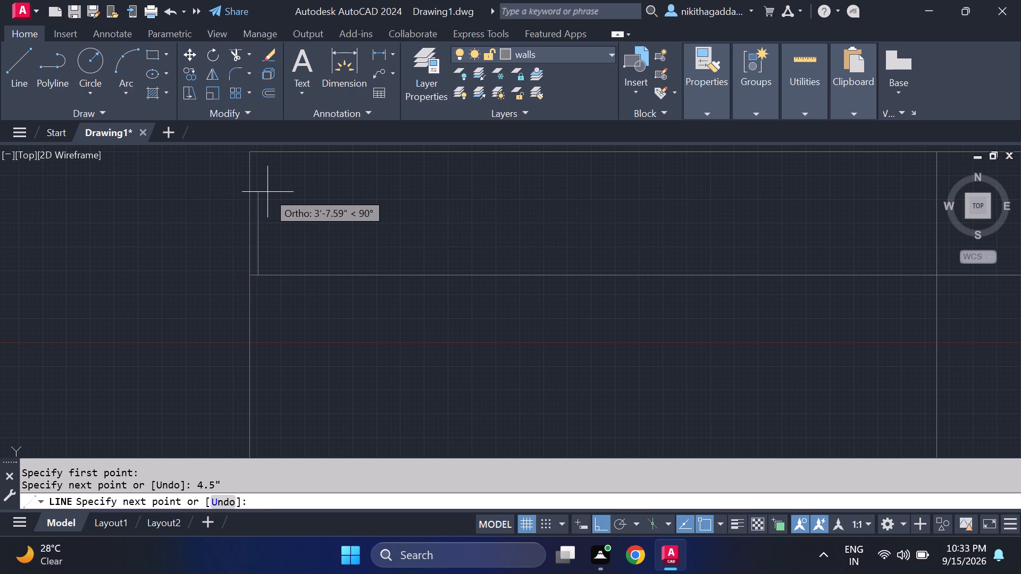
{"action": "middle_click_drag", "start_coordinate": [266, 187], "coordinate": [260, 230]}
{"action": "scroll", "coordinate": [254, 207], "scroll_direction": "up", "scroll_amount": 1}
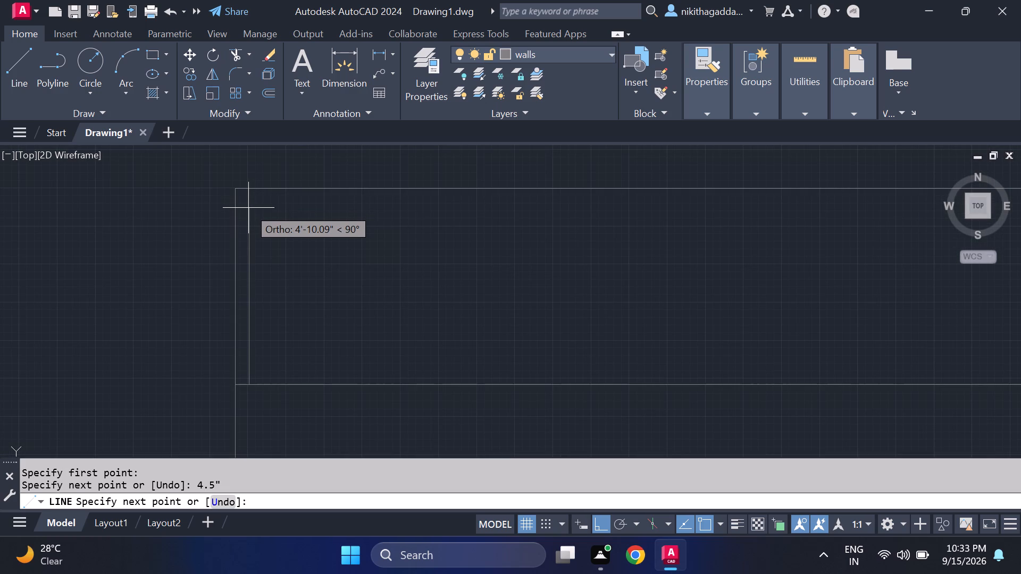
{"action": "left_click", "coordinate": [246, 227]}
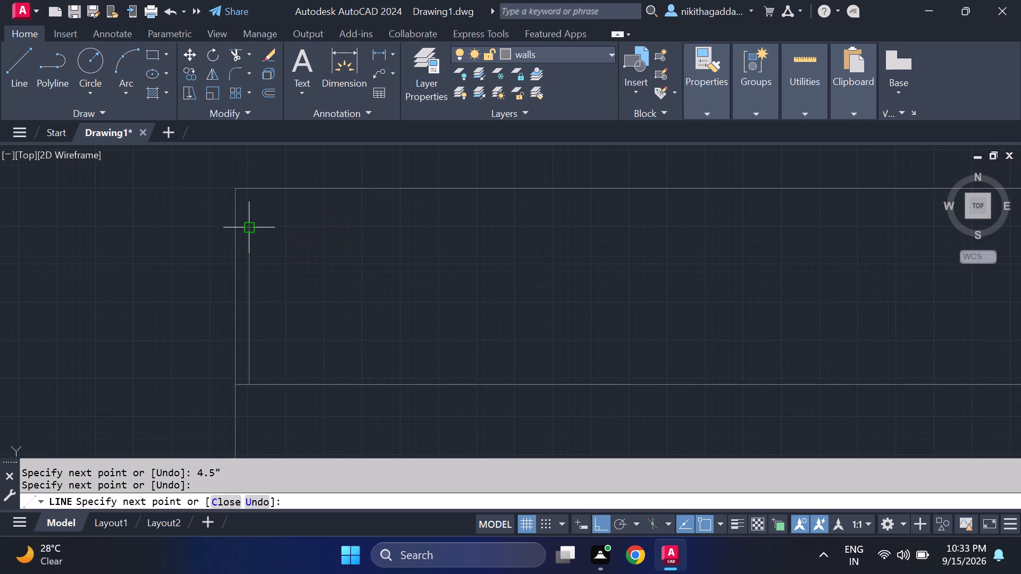
{"action": "key", "text": "Escape"}
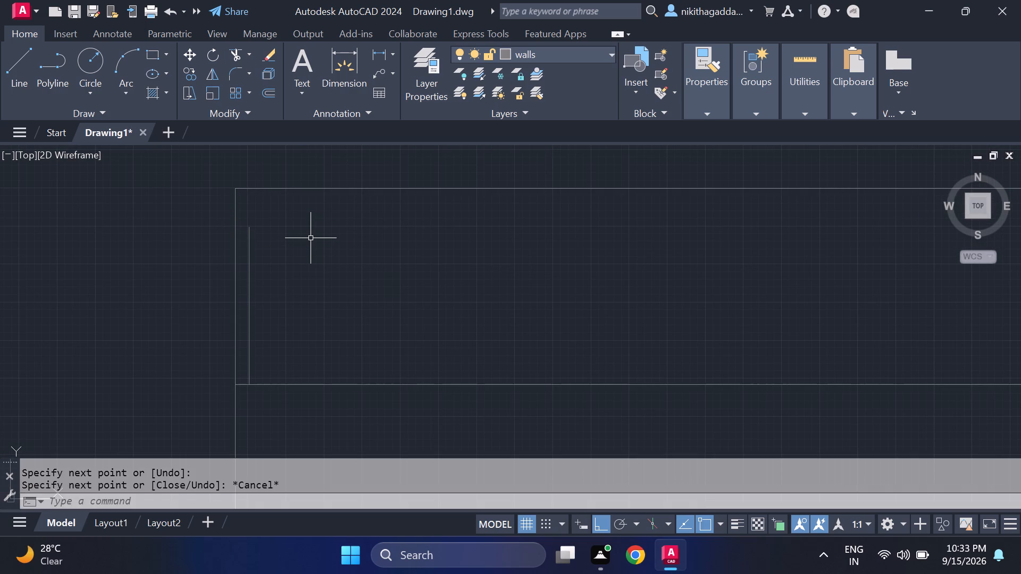
Offset the top line of the wall outline 4.5" inward.
{"action": "key", "text": "p"}
{"action": "key", "text": "BackSpace"}
{"action": "type", "text": "of"}
{"action": "key", "text": "Return"}
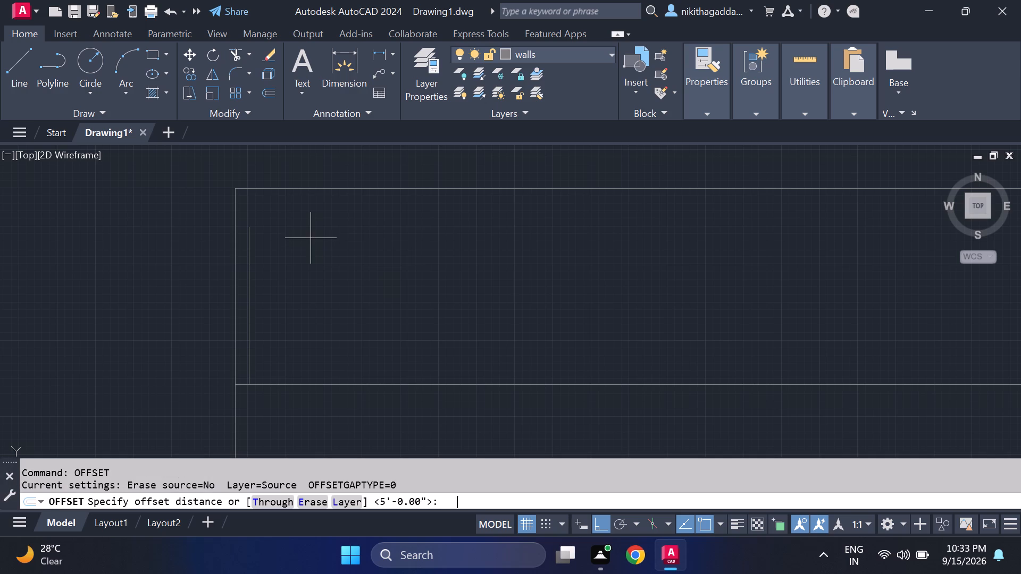
{"action": "key", "text": "4"}
{"action": "type", "text": ".5\""}
{"action": "key", "text": "Return"}
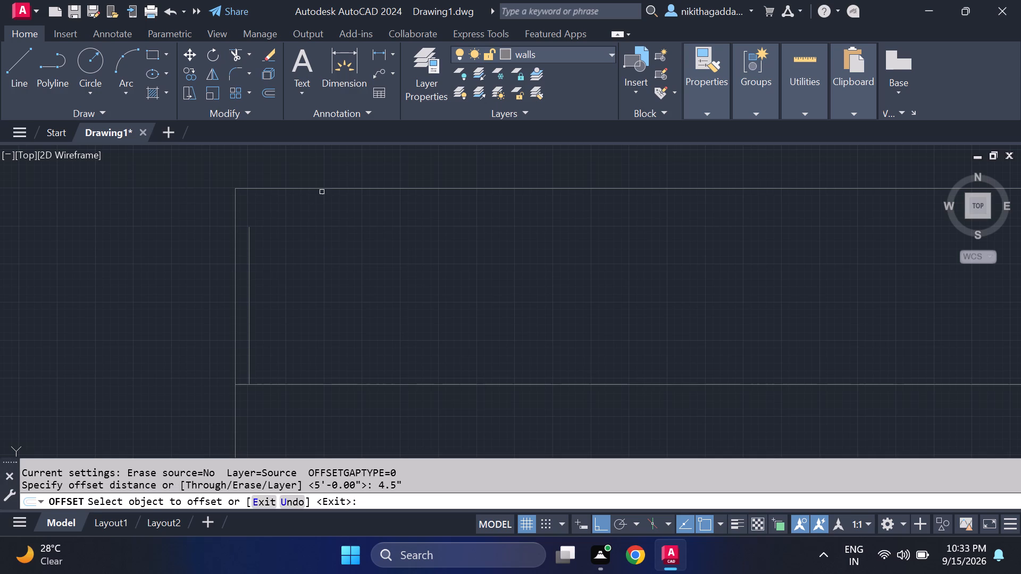
{"action": "left_click", "coordinate": [322, 190]}
{"action": "left_click", "coordinate": [302, 231]}
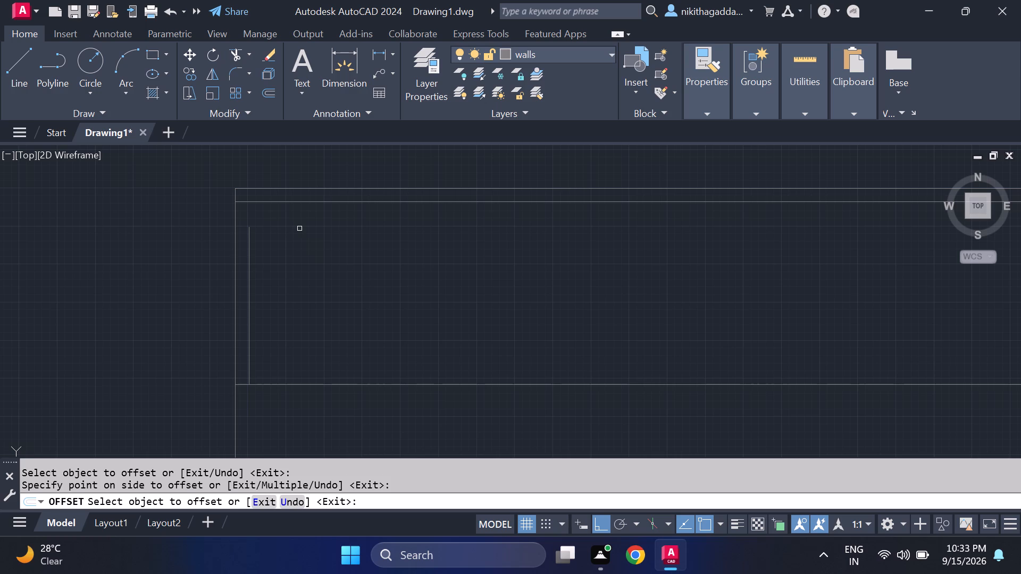
{"action": "key", "text": "Escape"}
Extend the short vertical line beside the left wall up to the outline's top line.
{"action": "type", "text": "ex"}
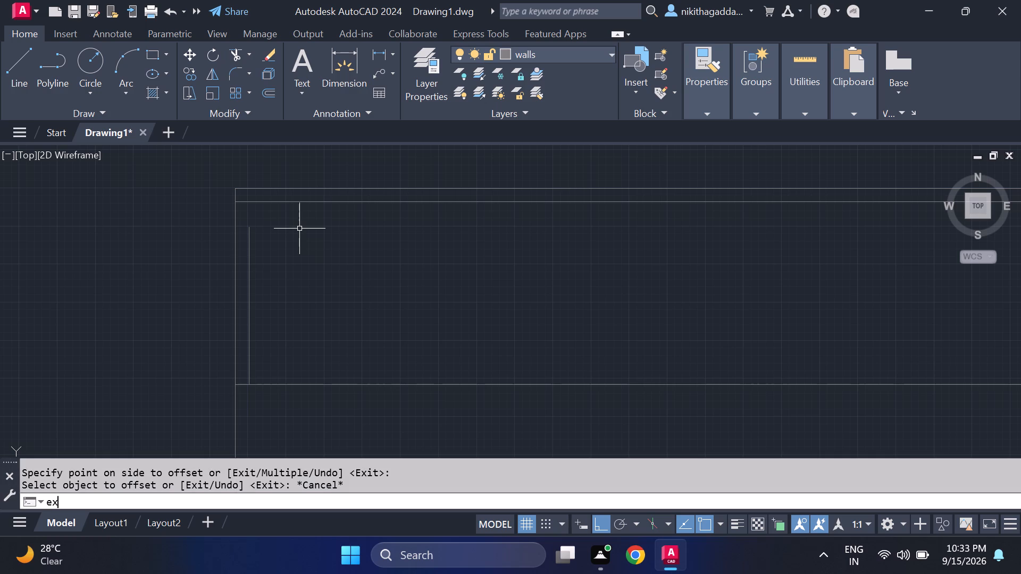
{"action": "key", "text": "Return"}
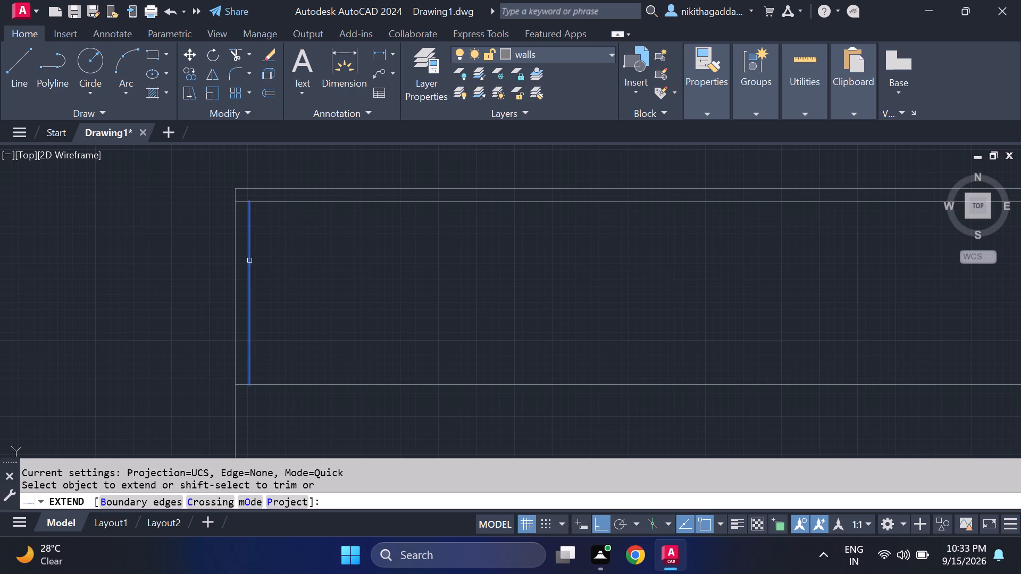
{"action": "left_click", "coordinate": [249, 260]}
{"action": "left_click", "coordinate": [249, 246]}
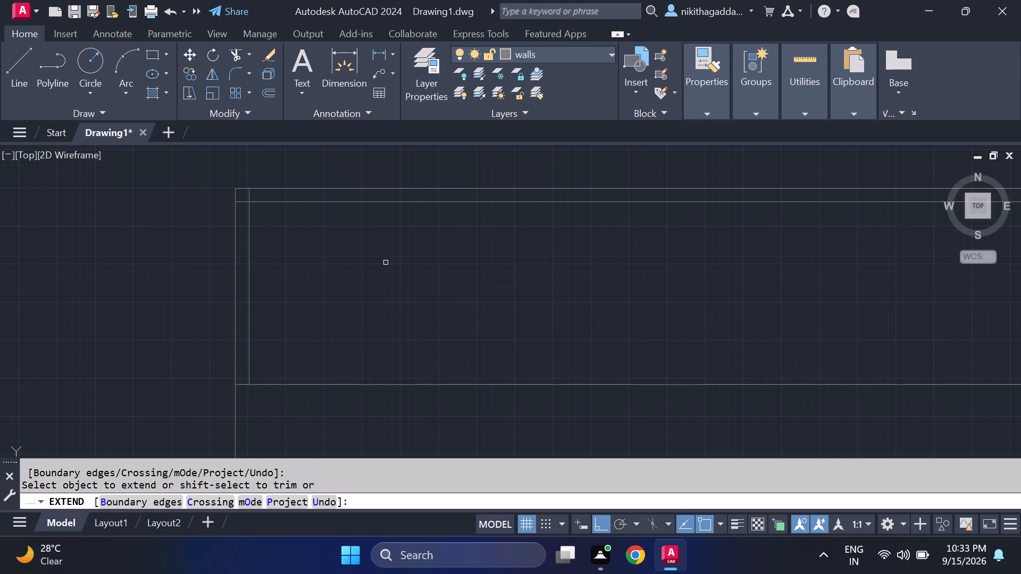
{"action": "scroll", "coordinate": [399, 255], "scroll_direction": "down", "scroll_amount": 3}
{"action": "middle_click_drag", "start_coordinate": [548, 267], "coordinate": [350, 300]}
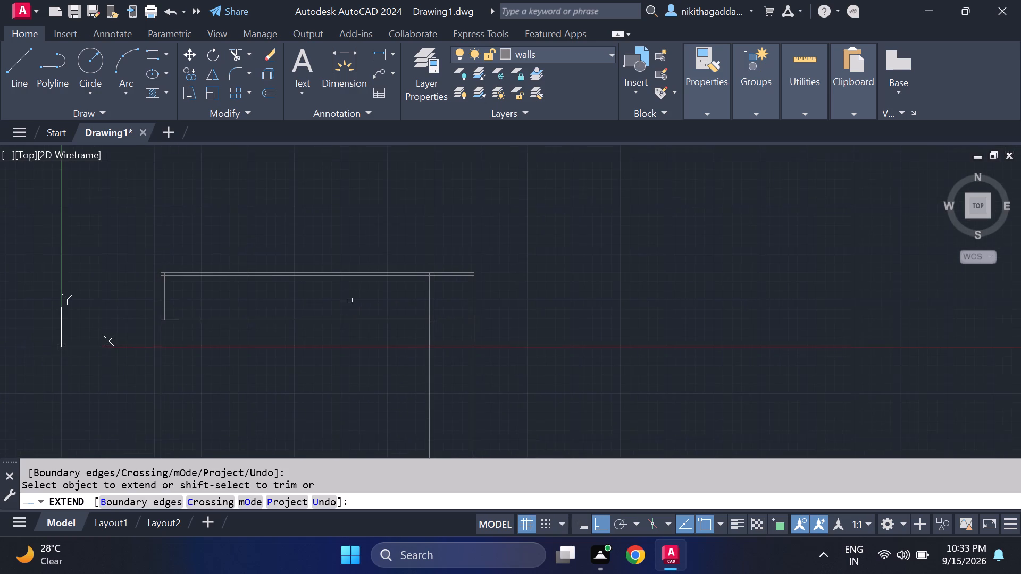
{"action": "scroll", "coordinate": [358, 298], "scroll_direction": "up", "scroll_amount": 1}
{"action": "key", "text": "Escape"}
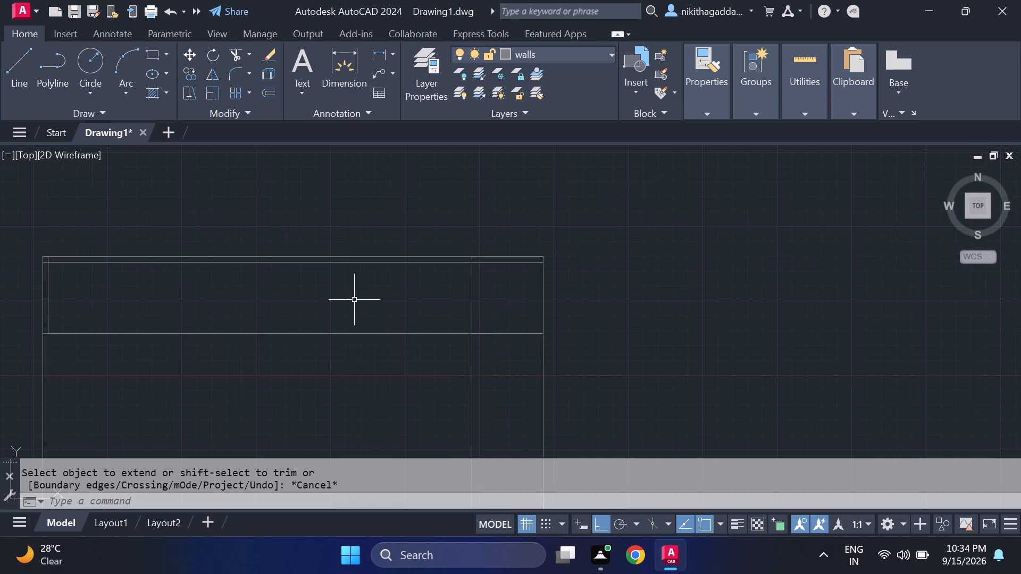
Draw a line from the right end of the 5'4.5" offset line, 4.5" inward and up to the outline's top line.
{"action": "key", "text": "l"}
{"action": "key", "text": "Return"}
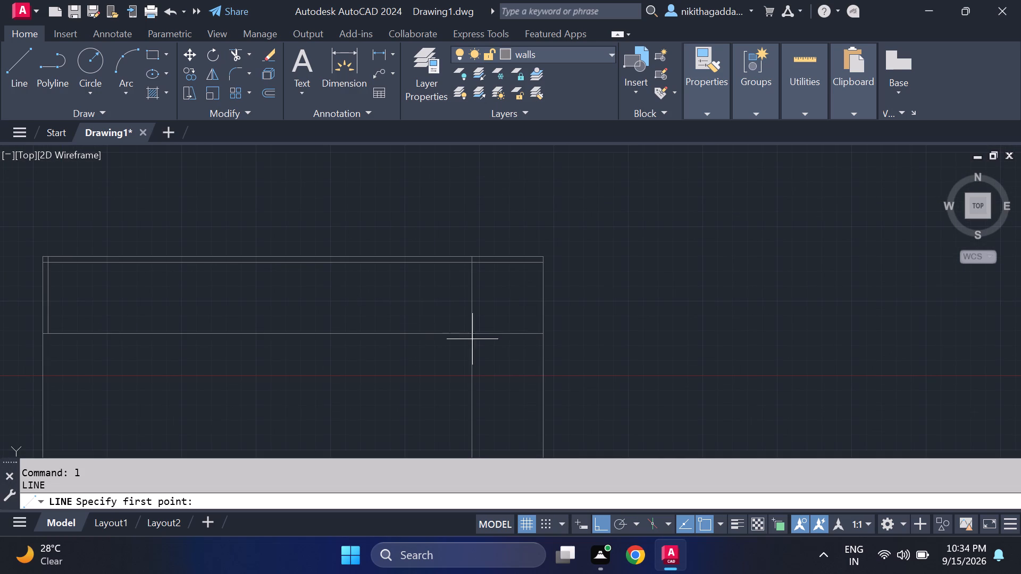
{"action": "left_click", "coordinate": [542, 333]}
{"action": "key", "text": "4"}
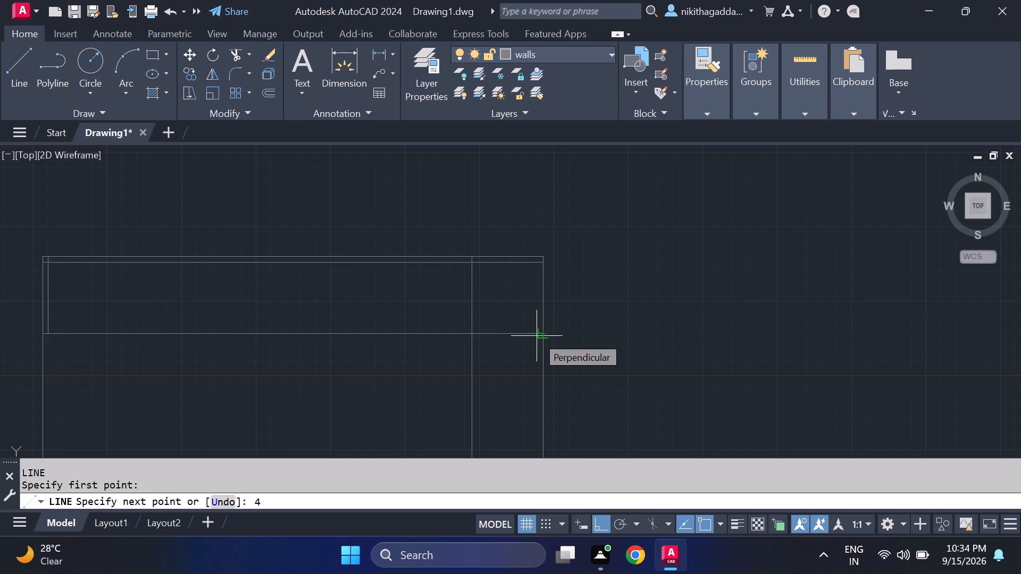
{"action": "type", "text": ".5"}
{"action": "key", "text": "shift+quotedbl"}
{"action": "key", "text": "Return"}
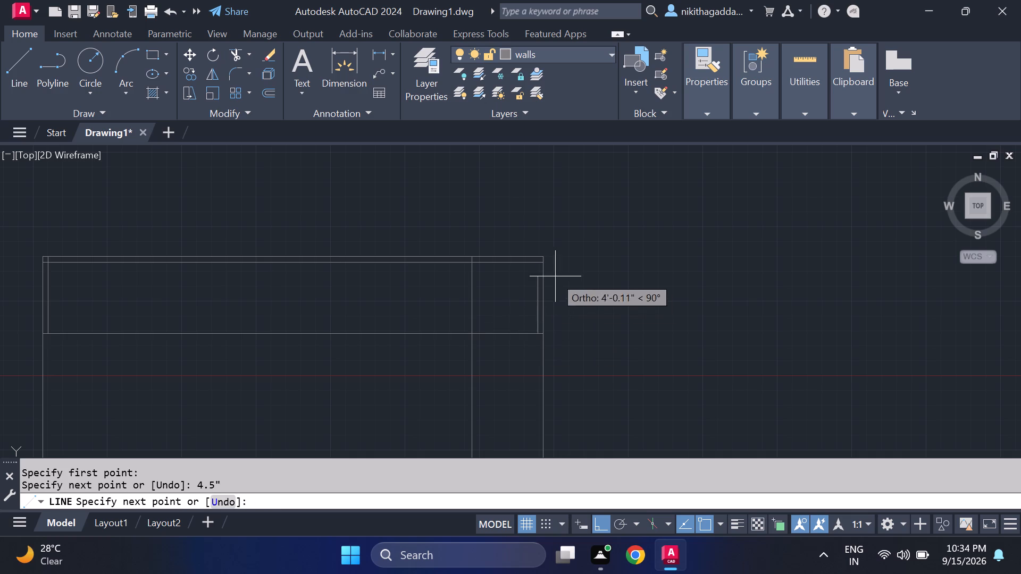
{"action": "left_click", "coordinate": [533, 254]}
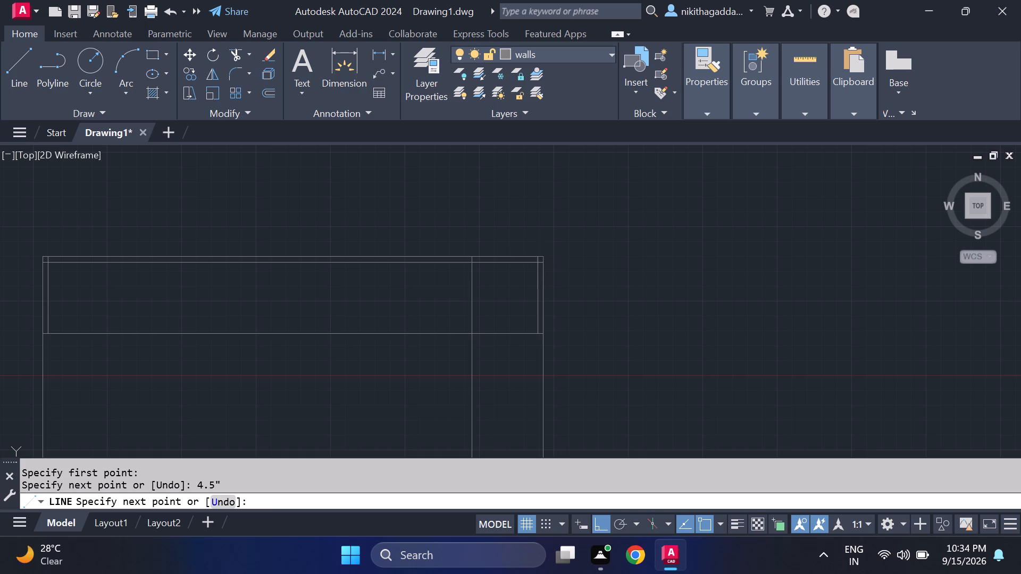
{"action": "key", "text": "Escape"}
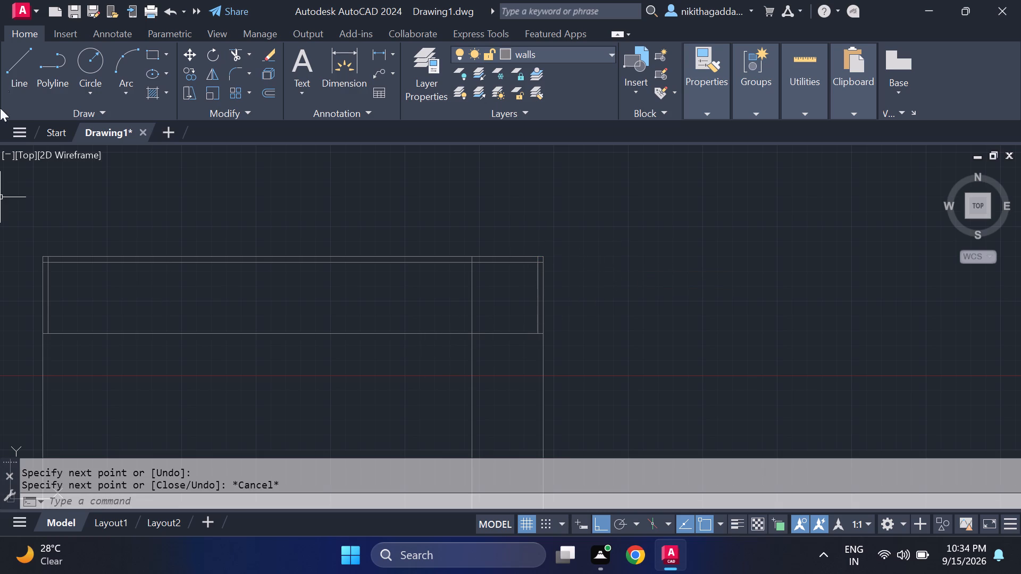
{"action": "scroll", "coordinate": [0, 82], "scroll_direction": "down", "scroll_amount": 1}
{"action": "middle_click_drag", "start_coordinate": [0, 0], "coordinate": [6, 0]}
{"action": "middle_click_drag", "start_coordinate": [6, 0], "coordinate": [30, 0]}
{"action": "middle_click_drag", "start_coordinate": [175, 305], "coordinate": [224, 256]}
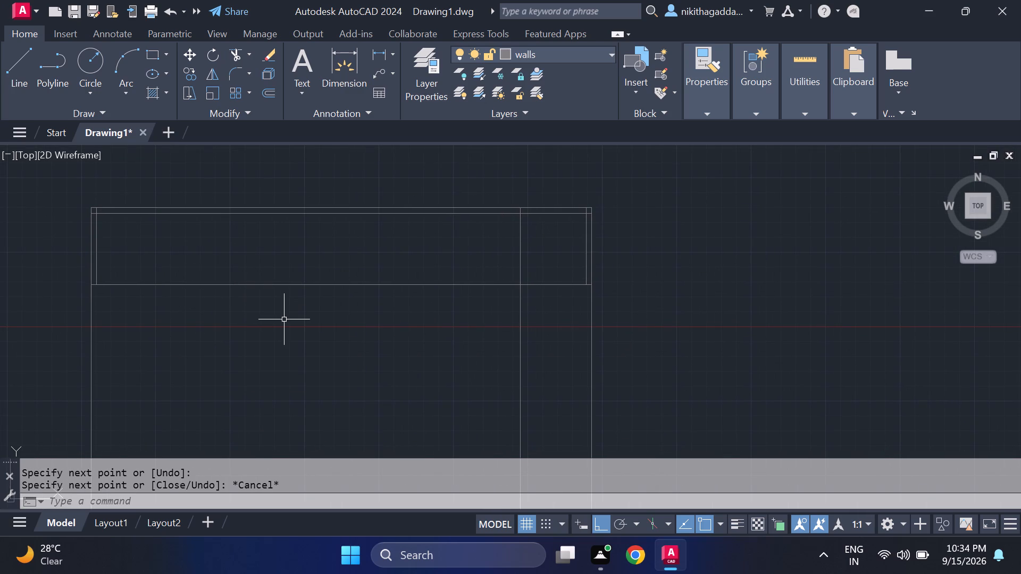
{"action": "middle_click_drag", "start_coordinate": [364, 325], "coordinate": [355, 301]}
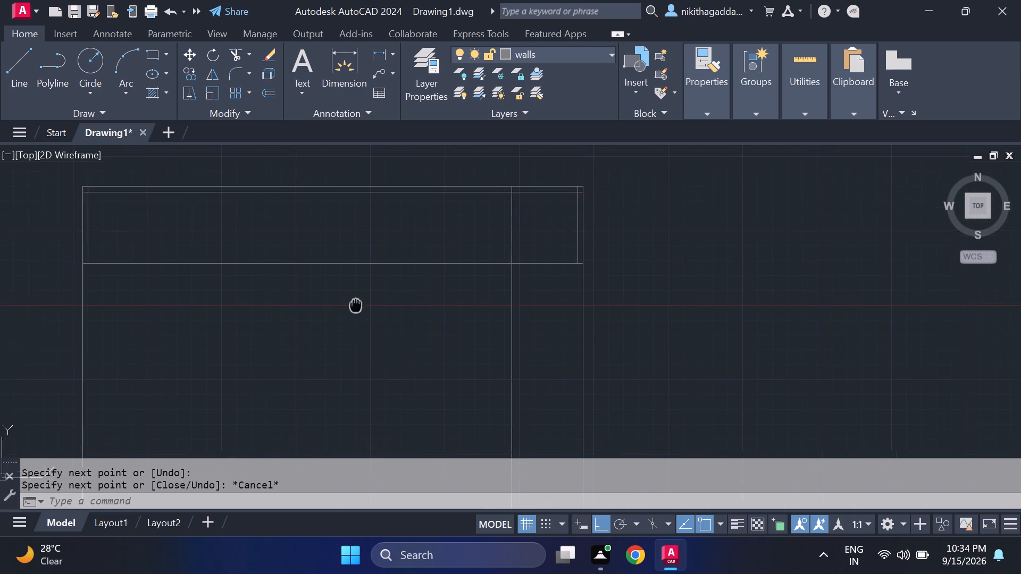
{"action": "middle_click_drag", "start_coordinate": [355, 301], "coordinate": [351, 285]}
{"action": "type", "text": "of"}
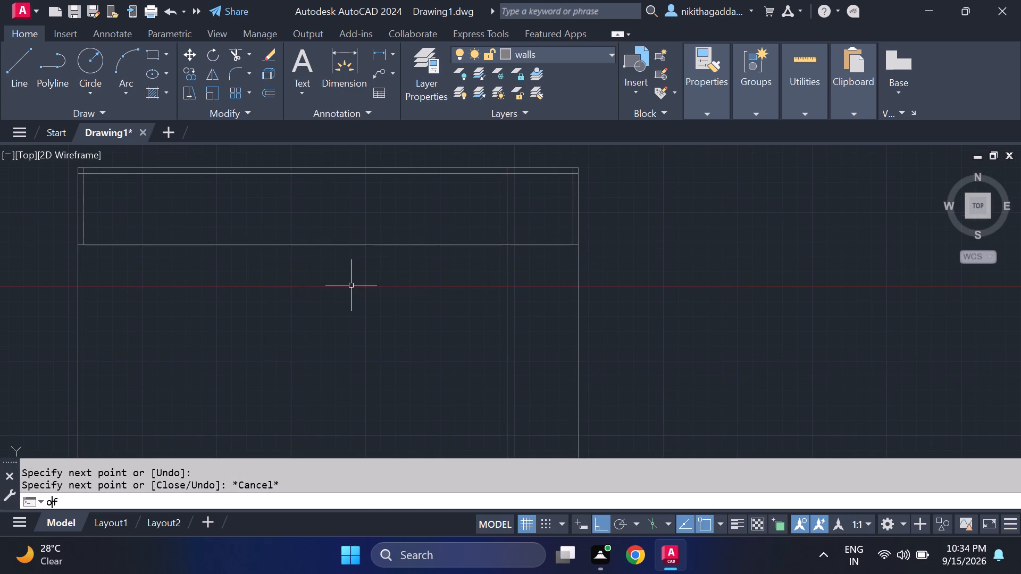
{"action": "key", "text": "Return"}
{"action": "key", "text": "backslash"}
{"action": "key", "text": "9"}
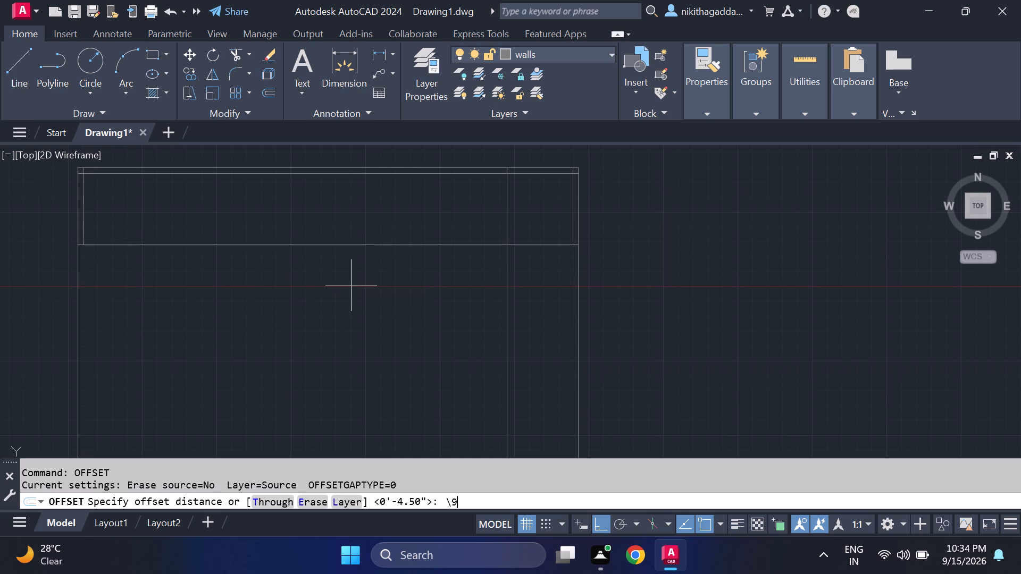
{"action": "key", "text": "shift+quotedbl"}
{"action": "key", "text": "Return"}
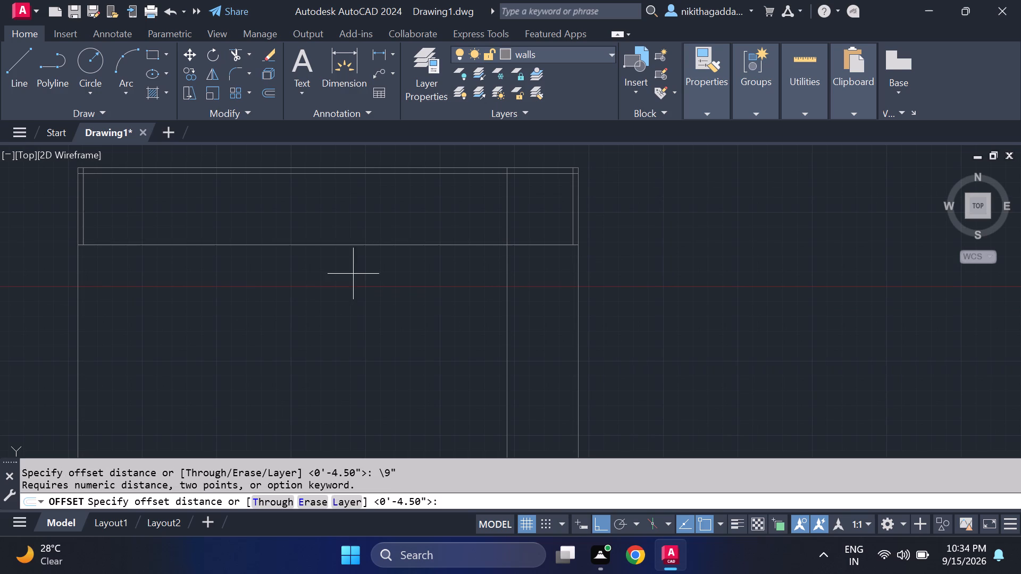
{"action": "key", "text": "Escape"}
Offset the full-width horizontal line below the top wall 9" downward, toward the plan's interior.
{"action": "type", "text": "of"}
{"action": "key", "text": "Return"}
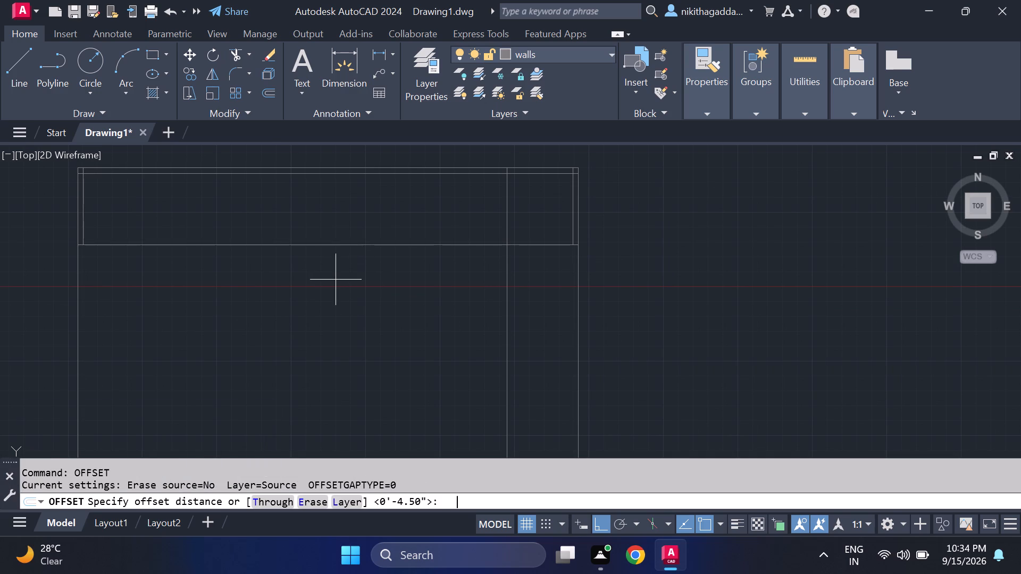
{"action": "key", "text": "9"}
{"action": "key", "text": "shift+quotedbl"}
{"action": "key", "text": "Return"}
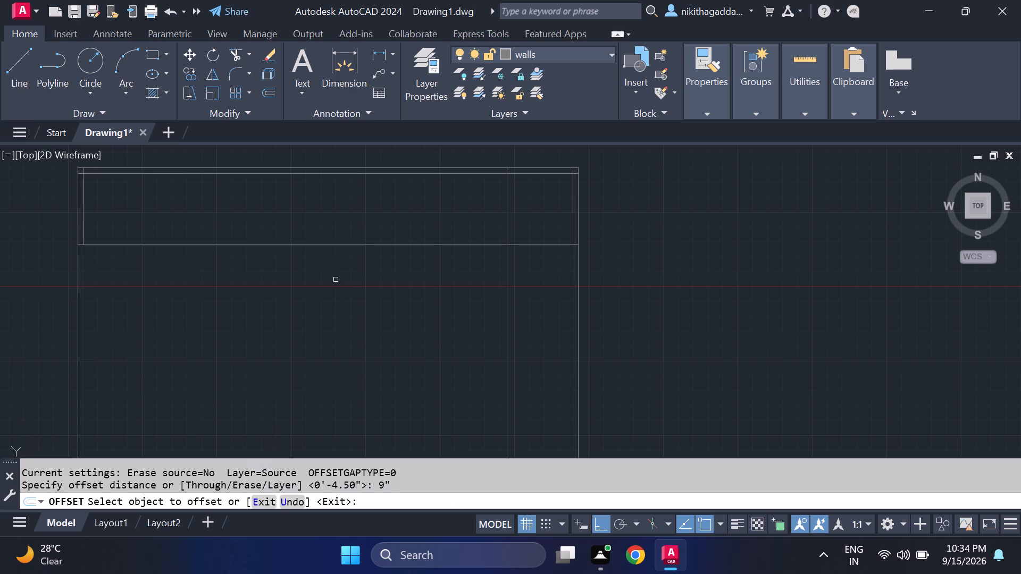
{"action": "left_click", "coordinate": [373, 244]}
{"action": "left_click", "coordinate": [354, 288]}
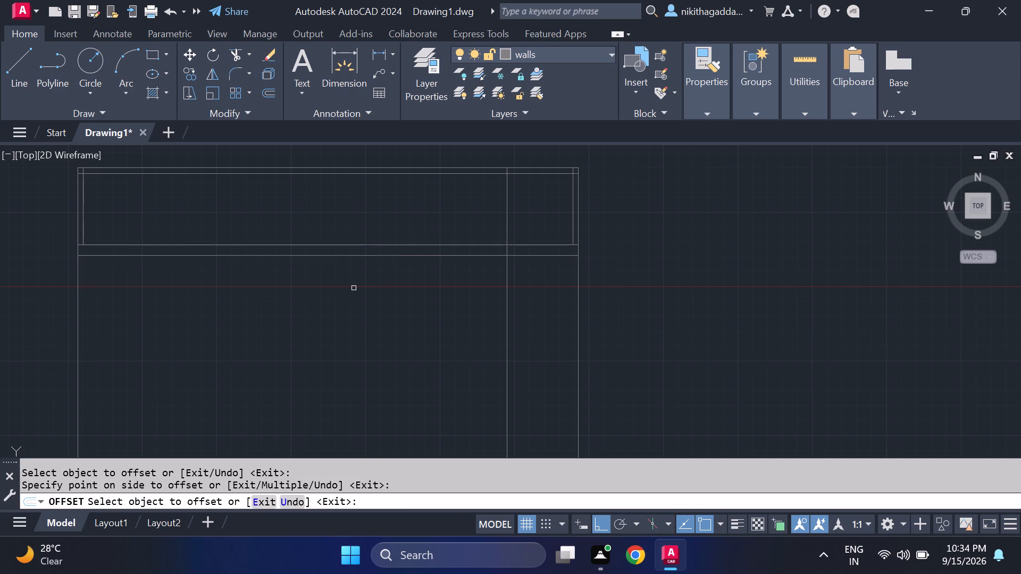
Offset the long vertical line inside the right wall 9" to the left and finish the Offset command.
{"action": "left_click", "coordinate": [504, 314]}
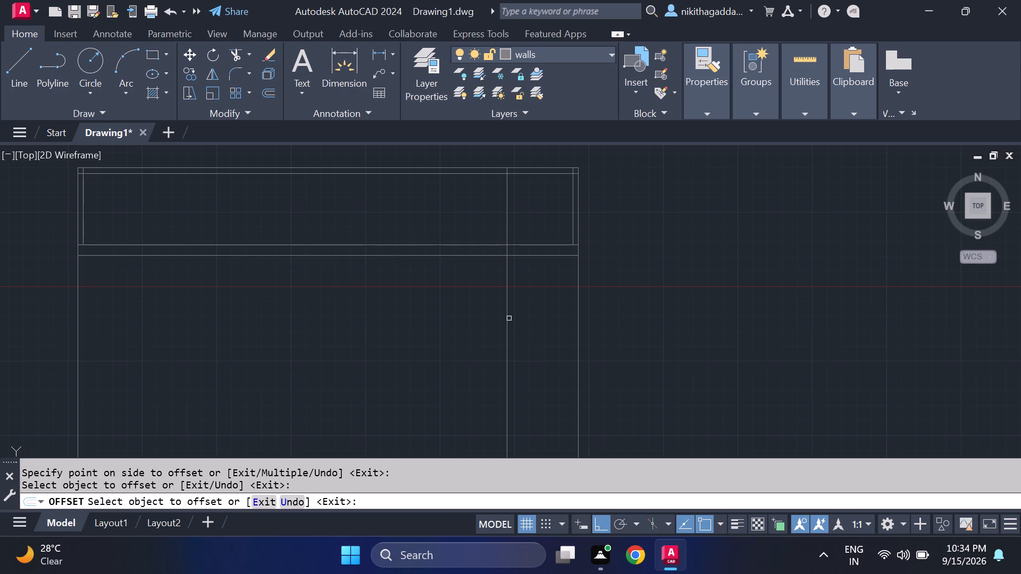
{"action": "left_click", "coordinate": [507, 320]}
{"action": "left_click", "coordinate": [441, 340]}
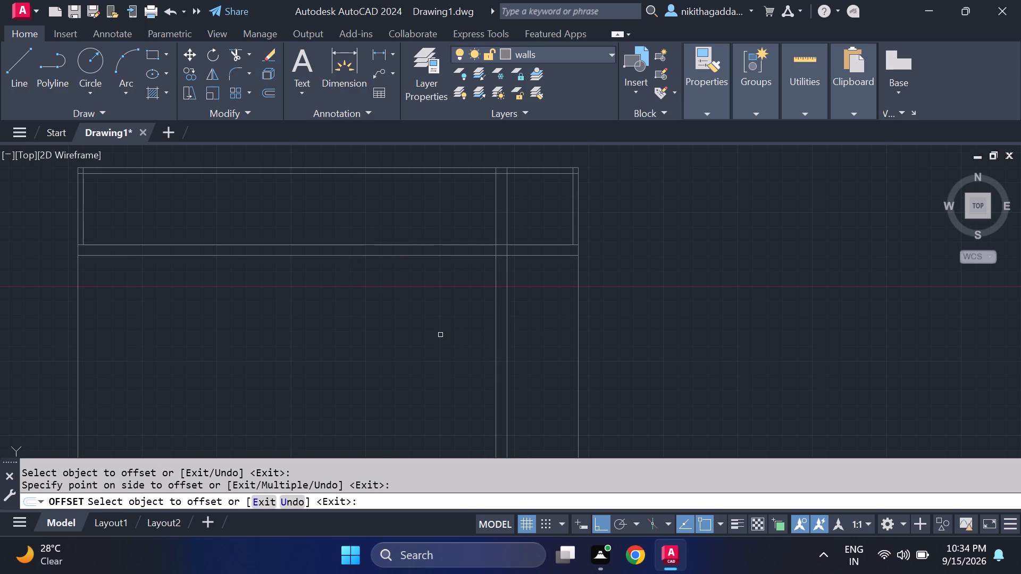
{"action": "scroll", "coordinate": [440, 335], "scroll_direction": "down", "scroll_amount": 1}
{"action": "middle_click", "coordinate": [440, 334]}
{"action": "middle_click_drag", "start_coordinate": [440, 334], "coordinate": [438, 323]}
{"action": "middle_click_drag", "start_coordinate": [434, 312], "coordinate": [425, 274]}
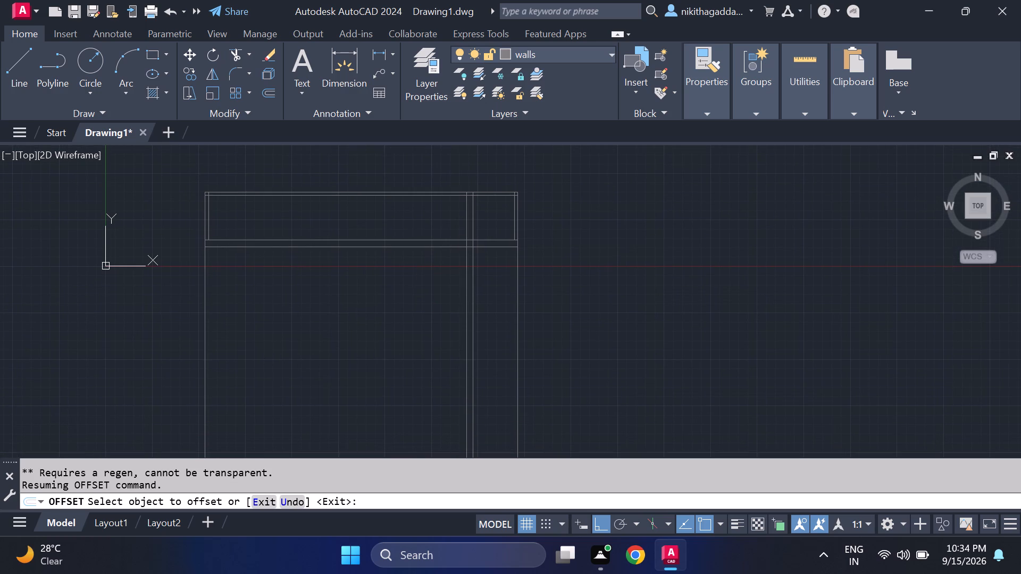
{"action": "middle_click_drag", "start_coordinate": [404, 361], "coordinate": [388, 263]}
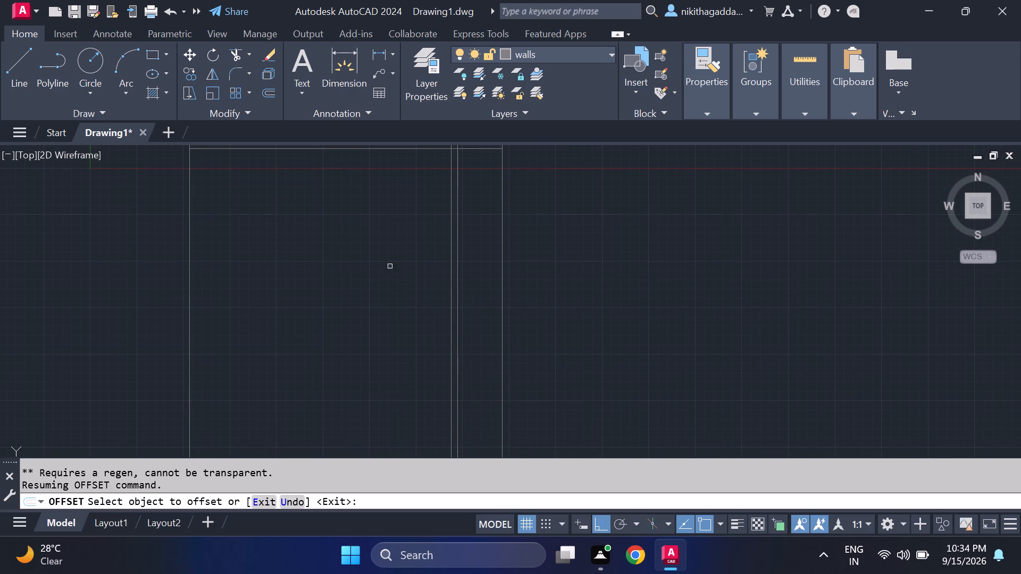
{"action": "scroll", "coordinate": [391, 292], "scroll_direction": "down", "scroll_amount": 2}
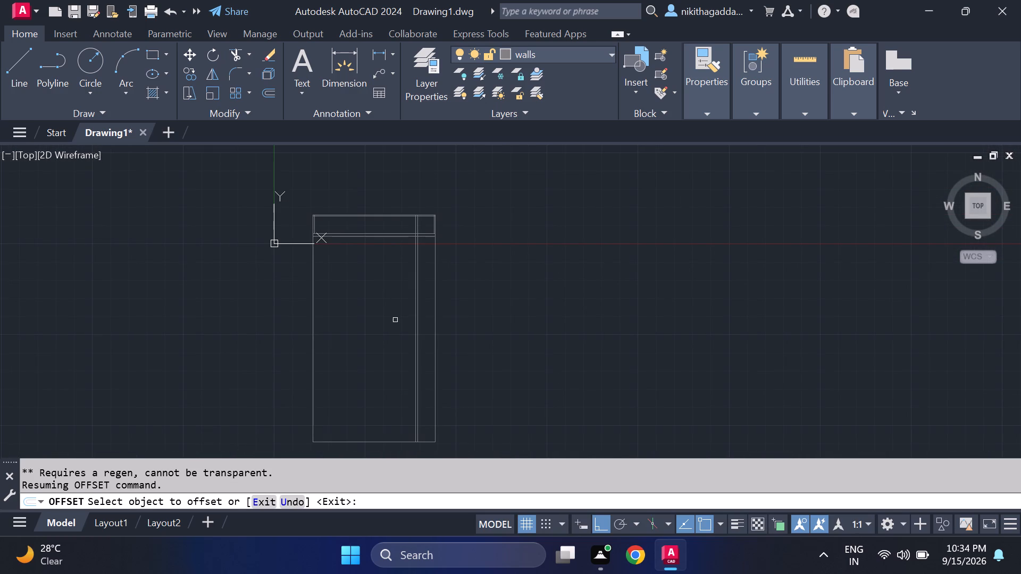
{"action": "middle_click_drag", "start_coordinate": [395, 320], "coordinate": [399, 293]}
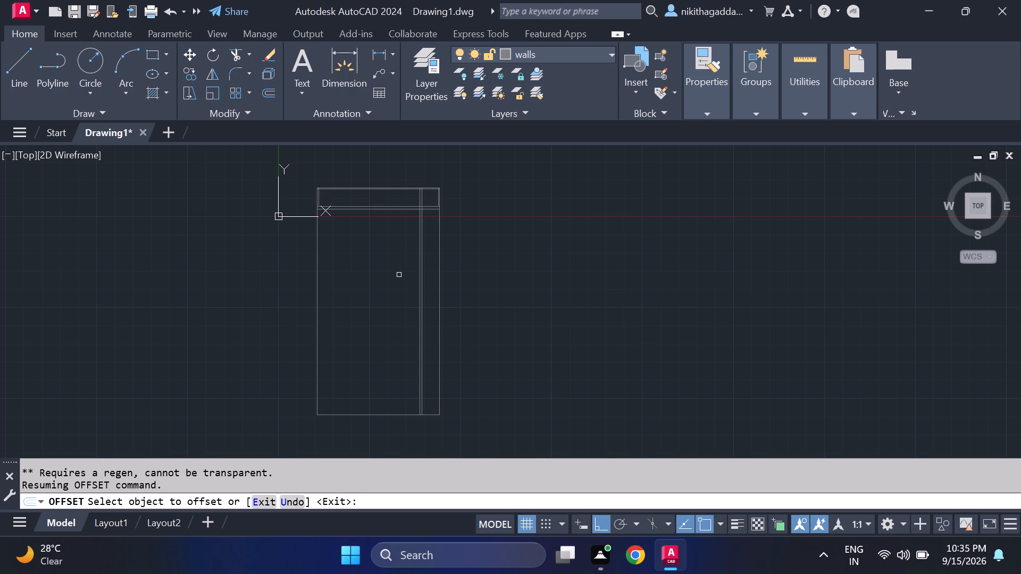
{"action": "scroll", "coordinate": [399, 293], "scroll_direction": "up", "scroll_amount": 1}
{"action": "scroll", "coordinate": [399, 293], "scroll_direction": "down", "scroll_amount": 1}
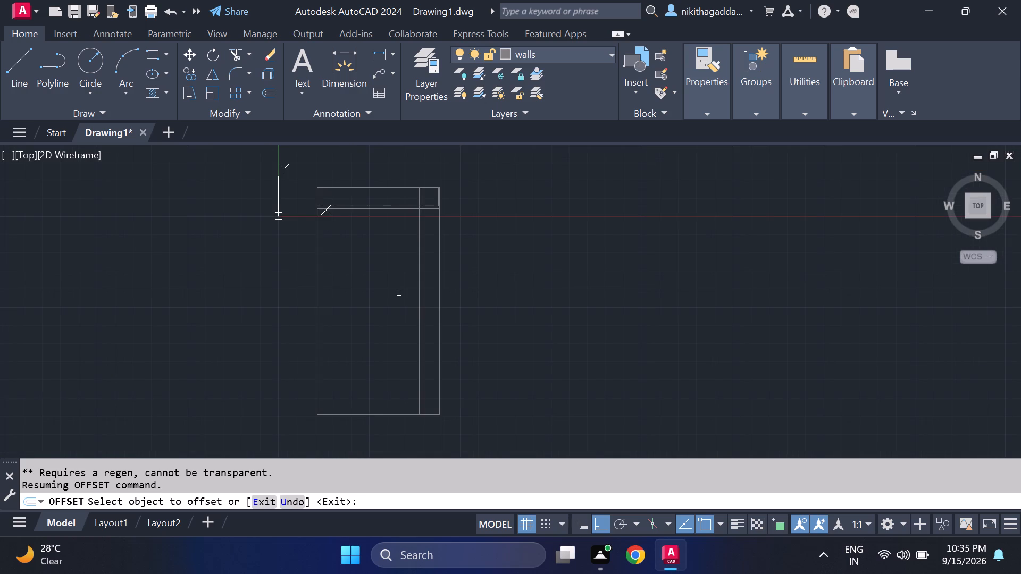
{"action": "key", "text": "Escape"}
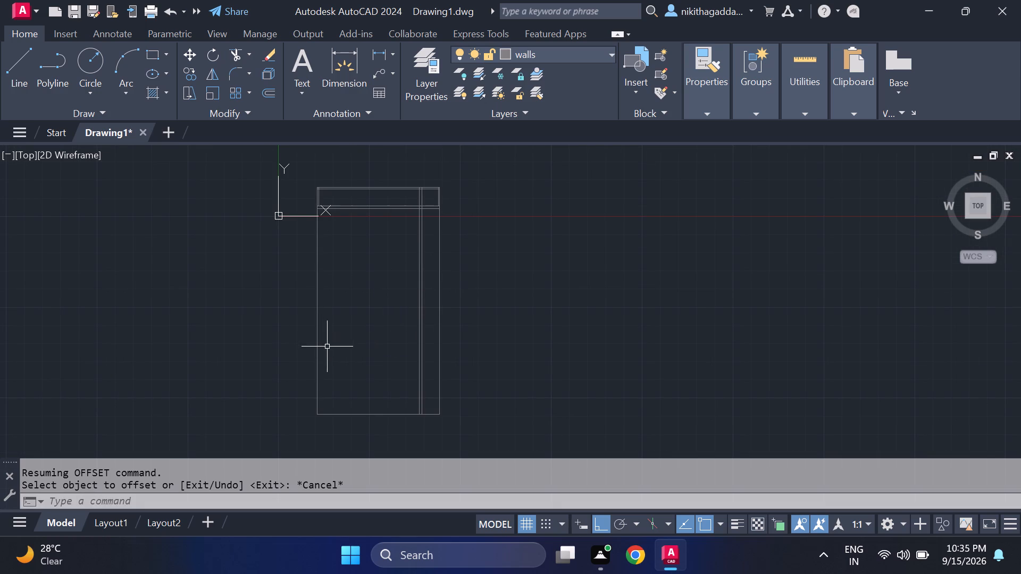
Draw a line from the outline's bottom-left corner 10'9" up the left wall and horizontally right, ending short of the inner vertical lines.
{"action": "middle_click_drag", "start_coordinate": [328, 354], "coordinate": [338, 316]}
{"action": "middle_click", "coordinate": [338, 316]}
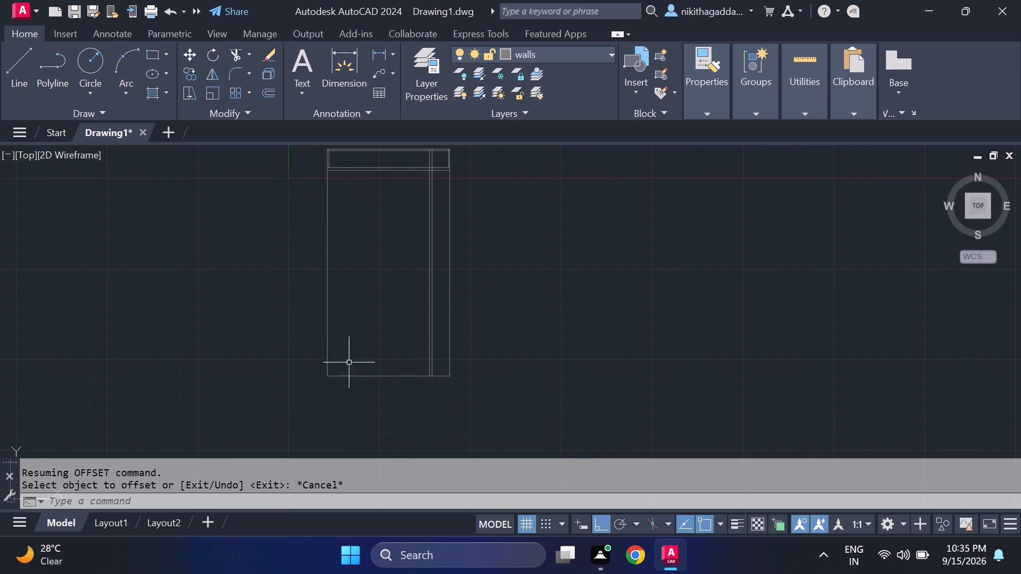
{"action": "key", "text": "l"}
{"action": "key", "text": "Return"}
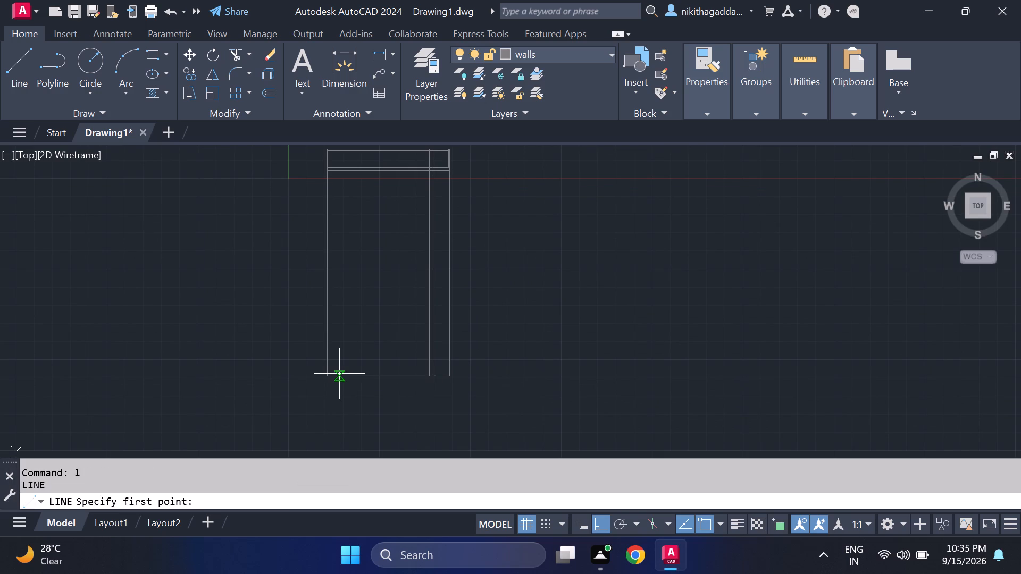
{"action": "scroll", "coordinate": [351, 385], "scroll_direction": "up", "scroll_amount": 1}
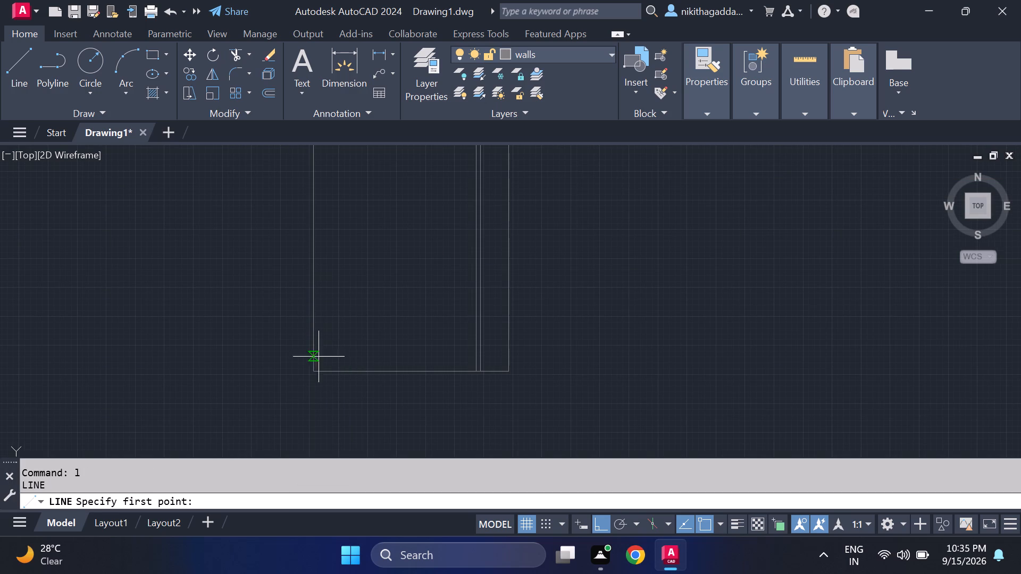
{"action": "left_click", "coordinate": [312, 374]}
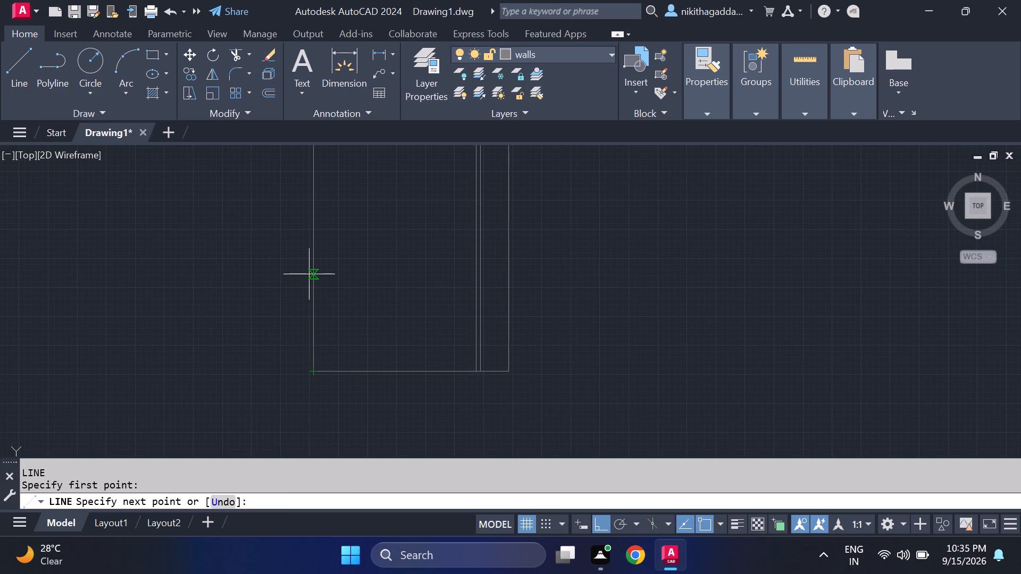
{"action": "type", "text": "10"}
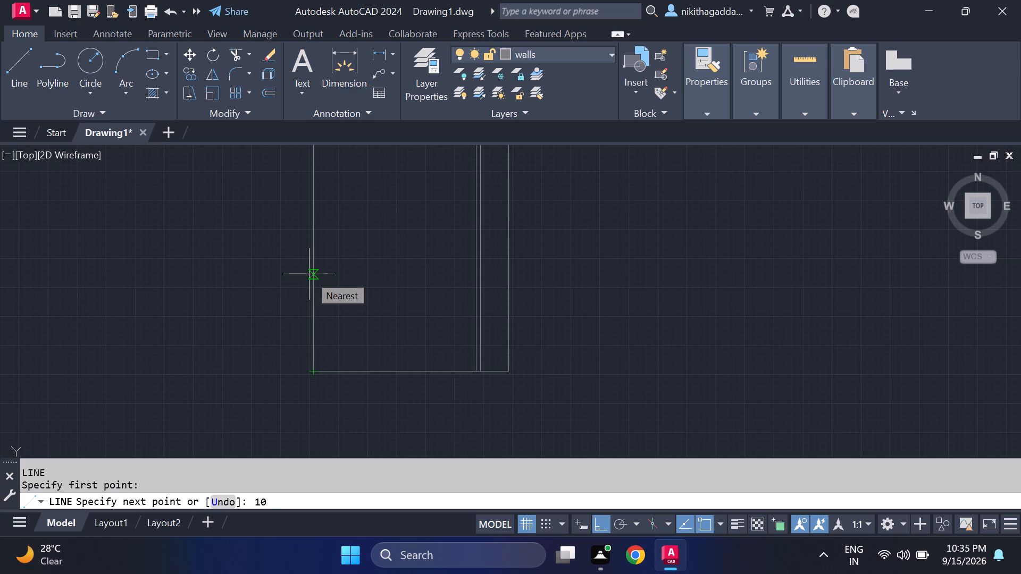
{"action": "key", "text": "apostrophe"}
{"action": "key", "text": "9"}
{"action": "key", "text": "shift+quotedbl"}
{"action": "key", "text": "Return"}
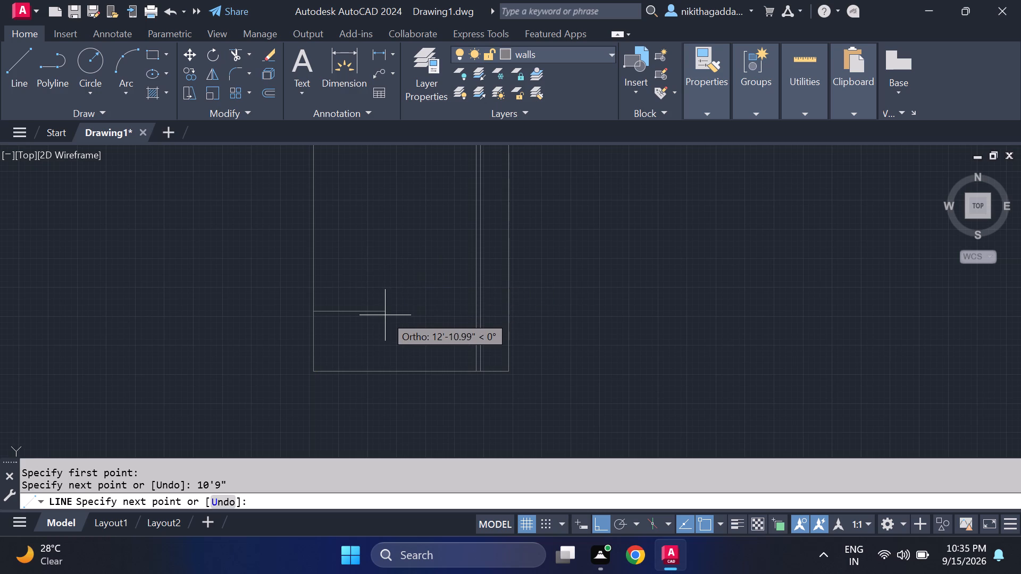
{"action": "left_click", "coordinate": [415, 313]}
{"action": "key", "text": "Escape"}
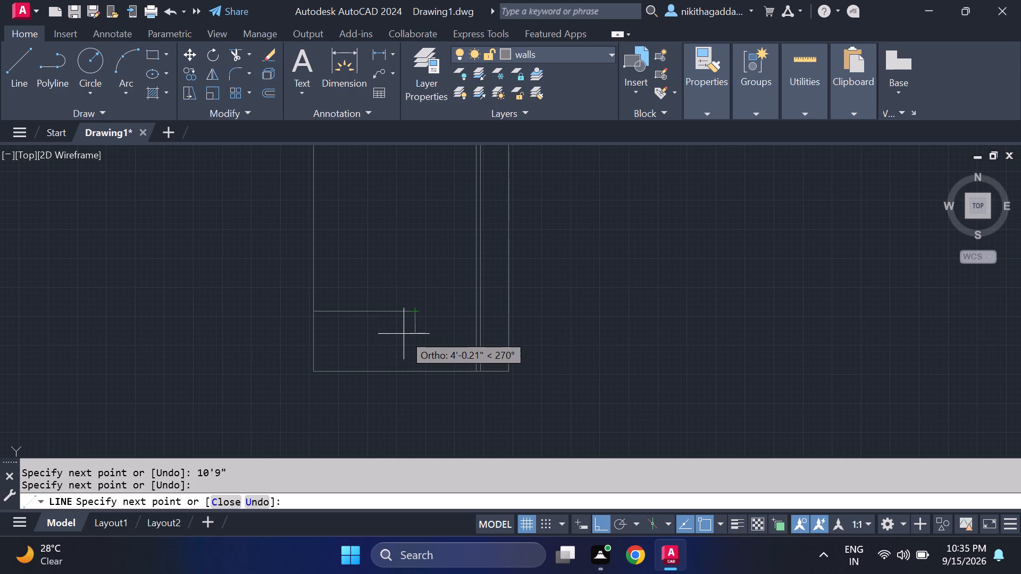
{"action": "scroll", "coordinate": [403, 333], "scroll_direction": "down", "scroll_amount": 2}
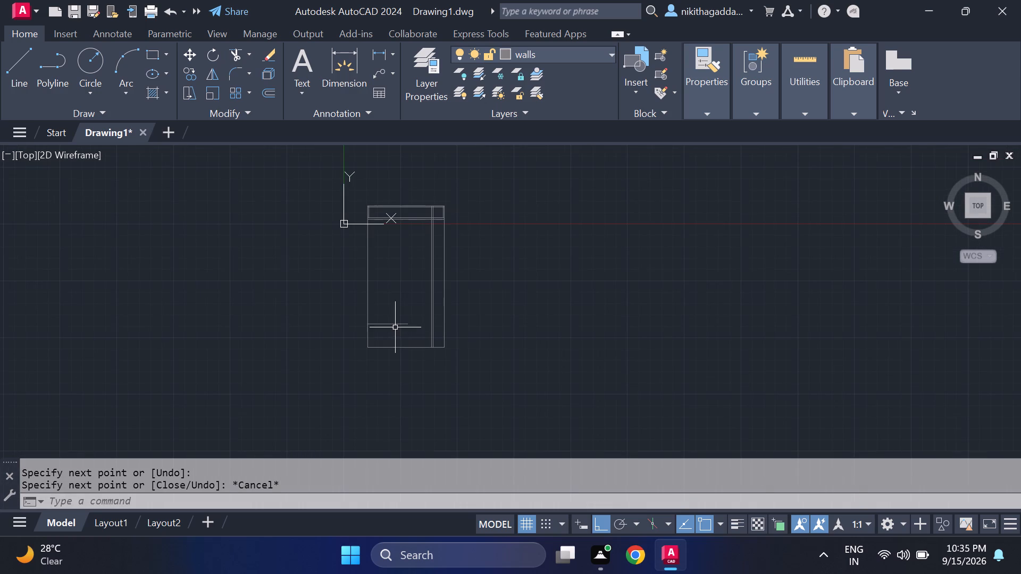
{"action": "scroll", "coordinate": [373, 324], "scroll_direction": "up", "scroll_amount": 2}
{"action": "middle_click_drag", "start_coordinate": [386, 317], "coordinate": [344, 368]}
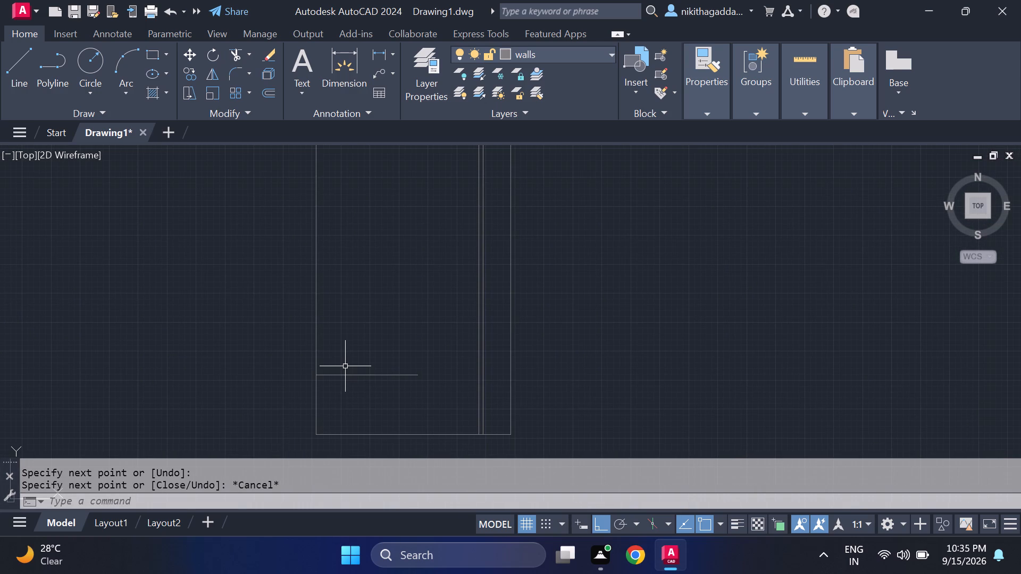
Offset the outline's left wall line 9" to the right, toward the plan's interior, and finish the Offset command.
{"action": "type", "text": "of"}
{"action": "key", "text": "Return"}
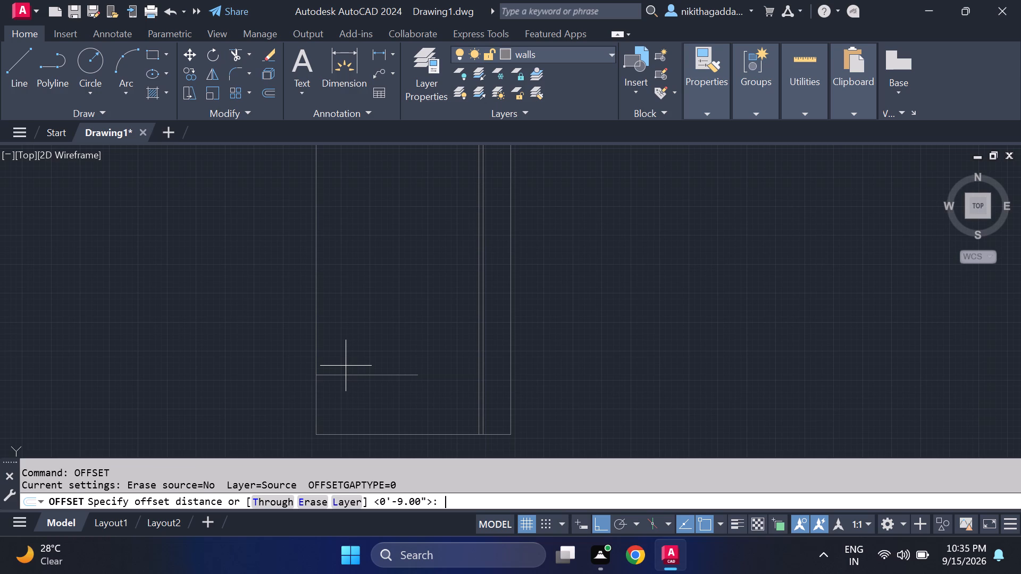
{"action": "key", "text": "9"}
{"action": "key", "text": "shift+quotedbl"}
{"action": "key", "text": "Return"}
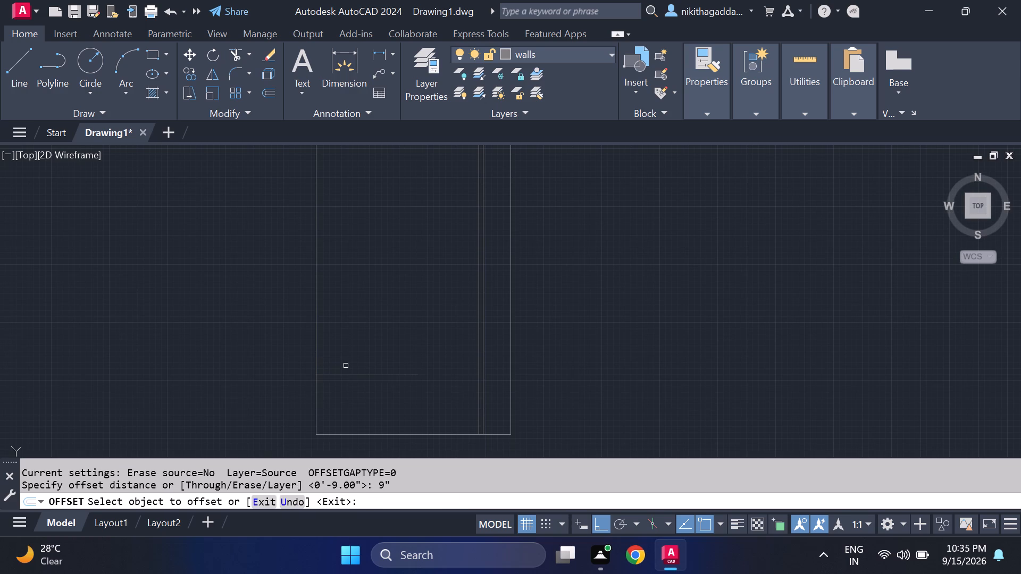
{"action": "left_click", "coordinate": [316, 340]}
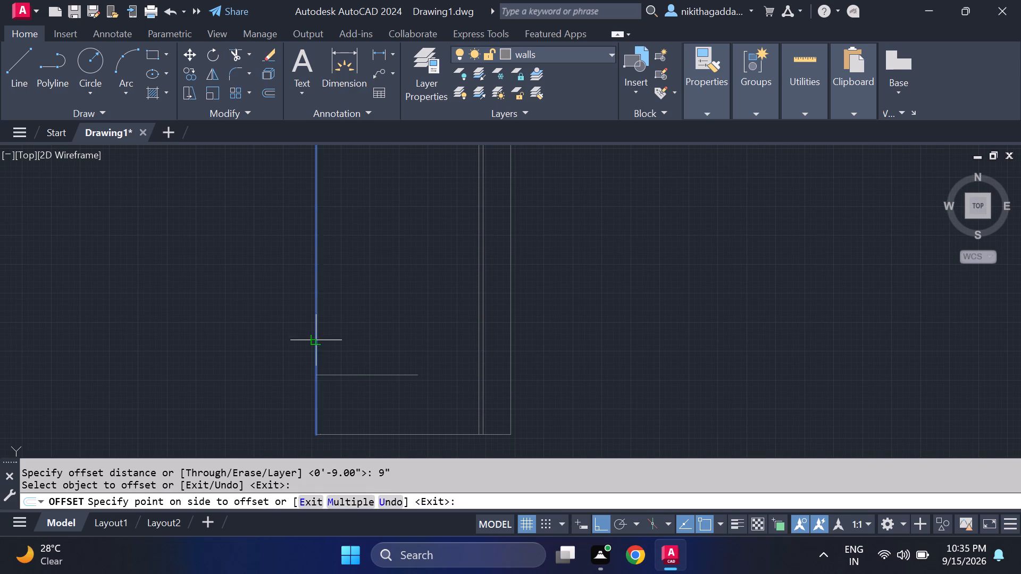
{"action": "left_click", "coordinate": [365, 337]}
{"action": "scroll", "coordinate": [365, 337], "scroll_direction": "down", "scroll_amount": 2}
{"action": "middle_click_drag", "start_coordinate": [367, 332], "coordinate": [325, 364]}
{"action": "scroll", "coordinate": [318, 336], "scroll_direction": "up", "scroll_amount": 2}
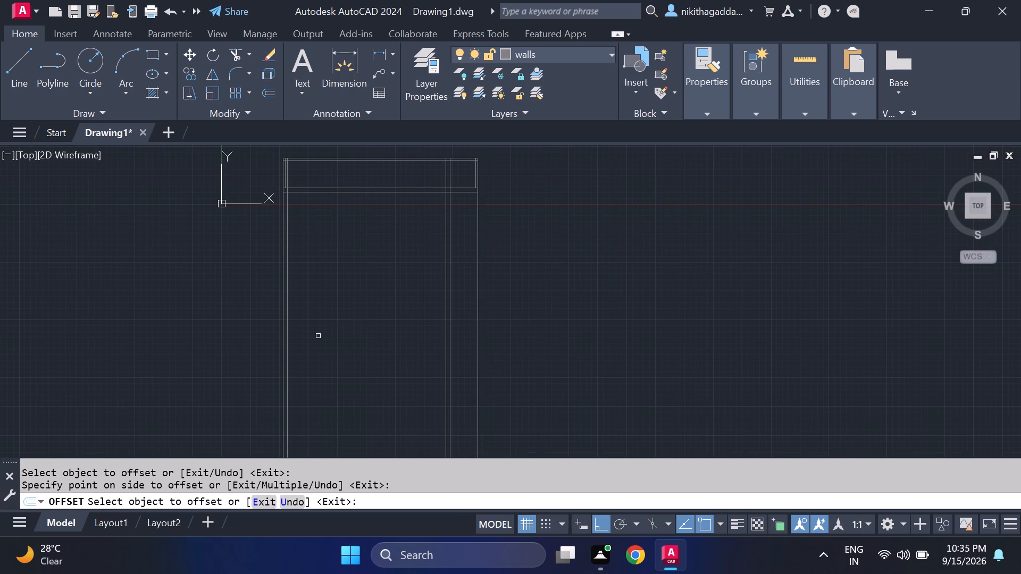
{"action": "middle_click_drag", "start_coordinate": [342, 337], "coordinate": [333, 354]}
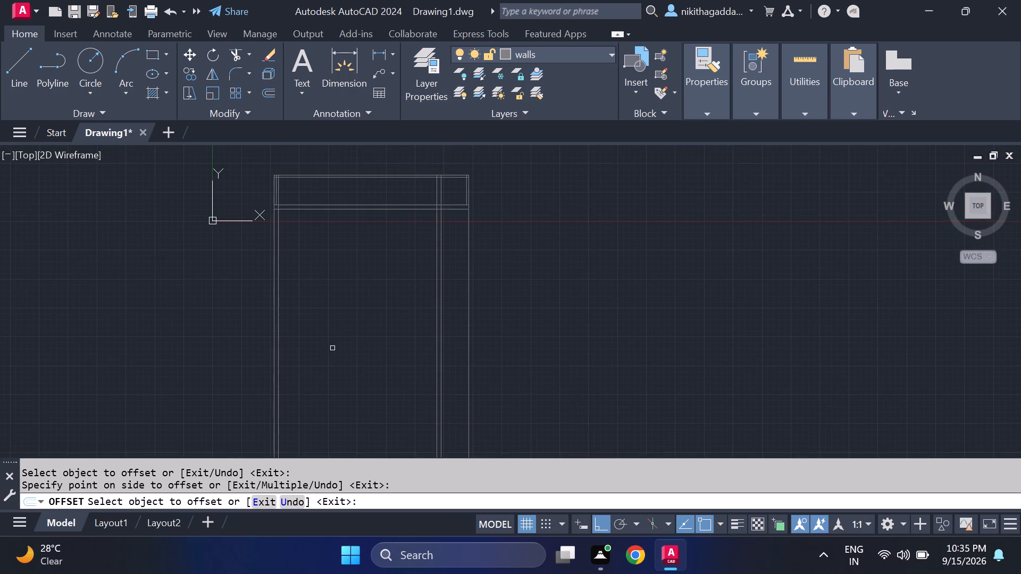
{"action": "scroll", "coordinate": [262, 225], "scroll_direction": "up", "scroll_amount": 1}
{"action": "middle_click_drag", "start_coordinate": [314, 229], "coordinate": [322, 264]}
{"action": "scroll", "coordinate": [319, 255], "scroll_direction": "up", "scroll_amount": 1}
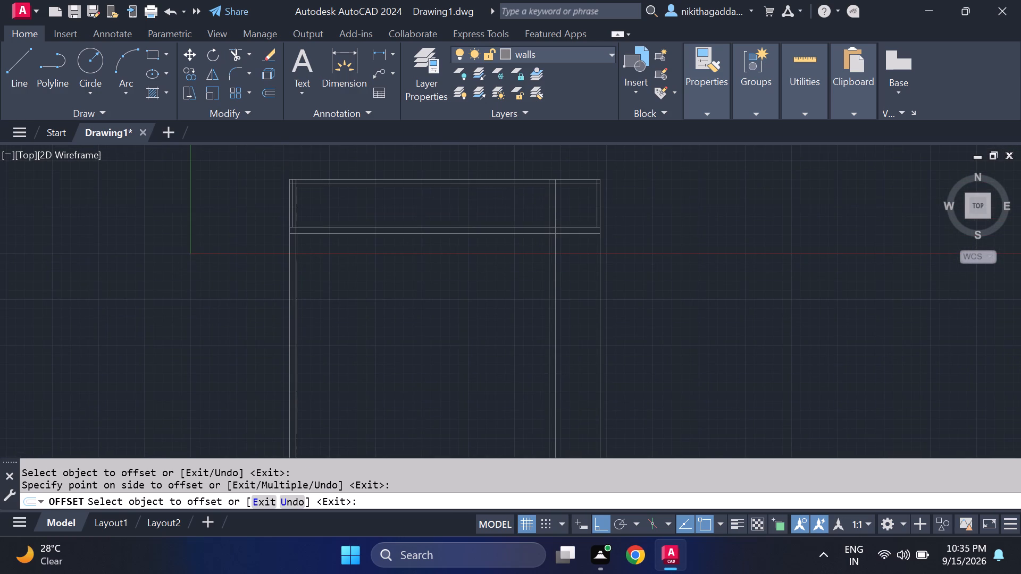
{"action": "key", "text": "Escape"}
Trim the new left inner line where it runs above the full-width horizontal wall.
{"action": "type", "text": "tr"}
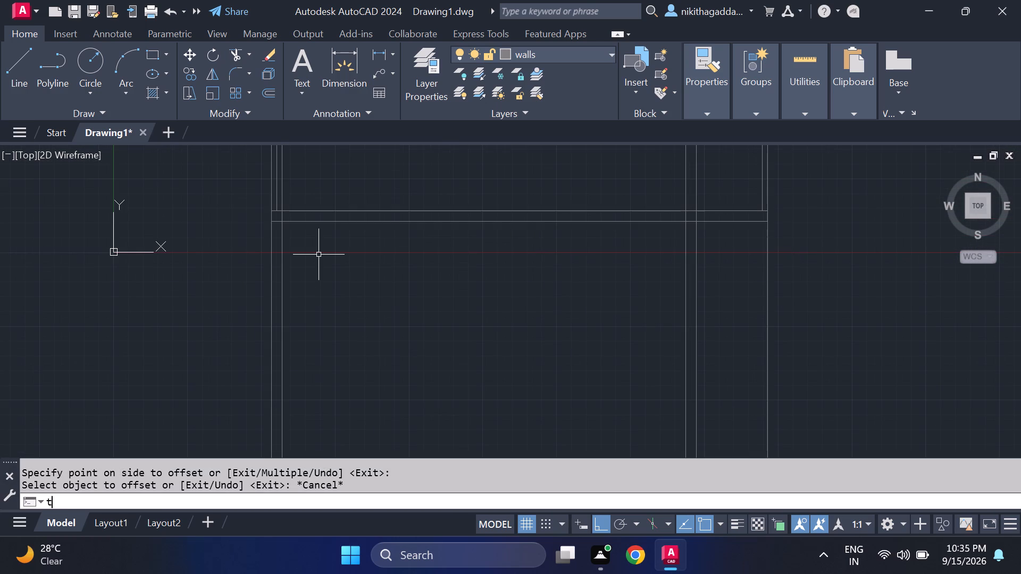
{"action": "key", "text": "Return"}
{"action": "middle_click_drag", "start_coordinate": [299, 193], "coordinate": [306, 255]}
{"action": "scroll", "coordinate": [306, 255], "scroll_direction": "up", "scroll_amount": 2}
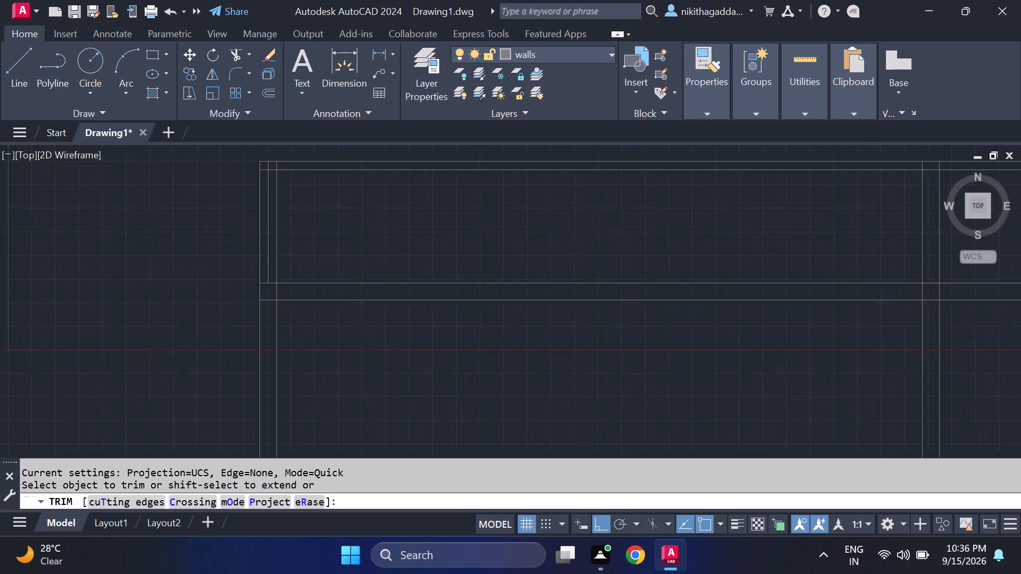
{"action": "left_click", "coordinate": [260, 277]}
Trim the two long inner vertical lines near the right wall above the full-width horizontal wall, including their stubs in the top wall.
{"action": "scroll", "coordinate": [260, 277], "scroll_direction": "down", "scroll_amount": 1}
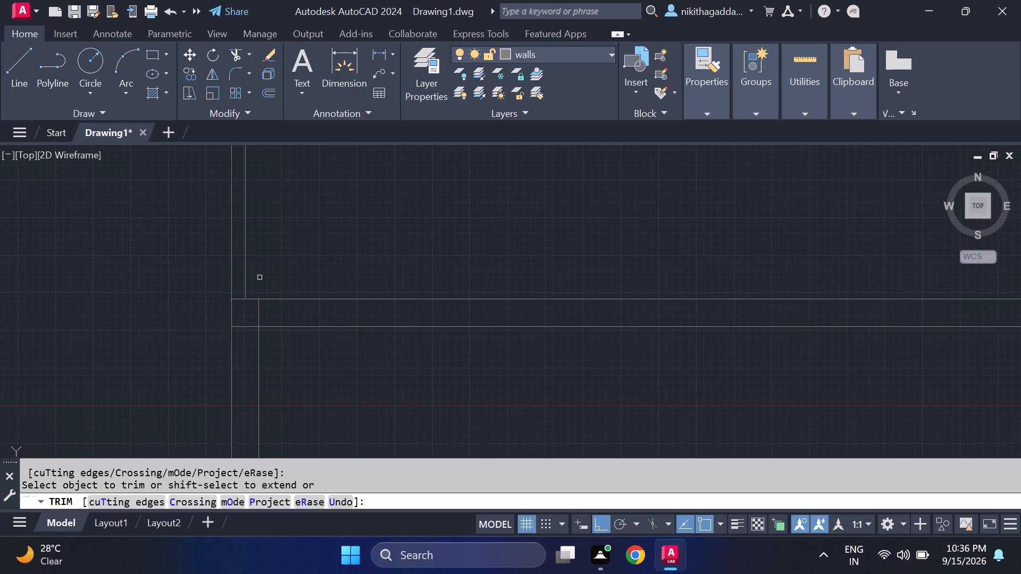
{"action": "middle_click_drag", "start_coordinate": [260, 277], "coordinate": [260, 318]}
{"action": "scroll", "coordinate": [320, 324], "scroll_direction": "down", "scroll_amount": 1}
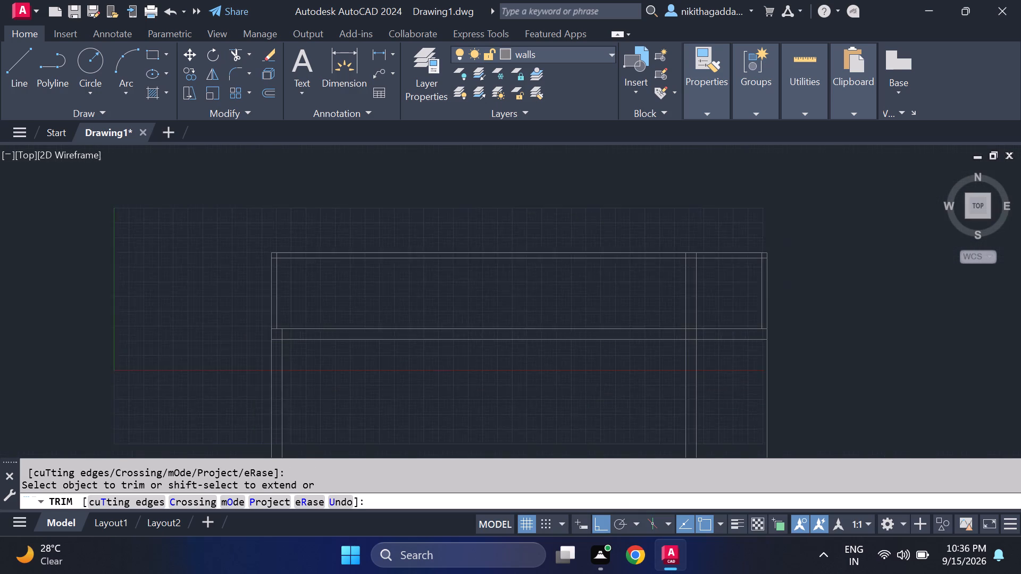
{"action": "middle_click_drag", "start_coordinate": [408, 365], "coordinate": [241, 328]}
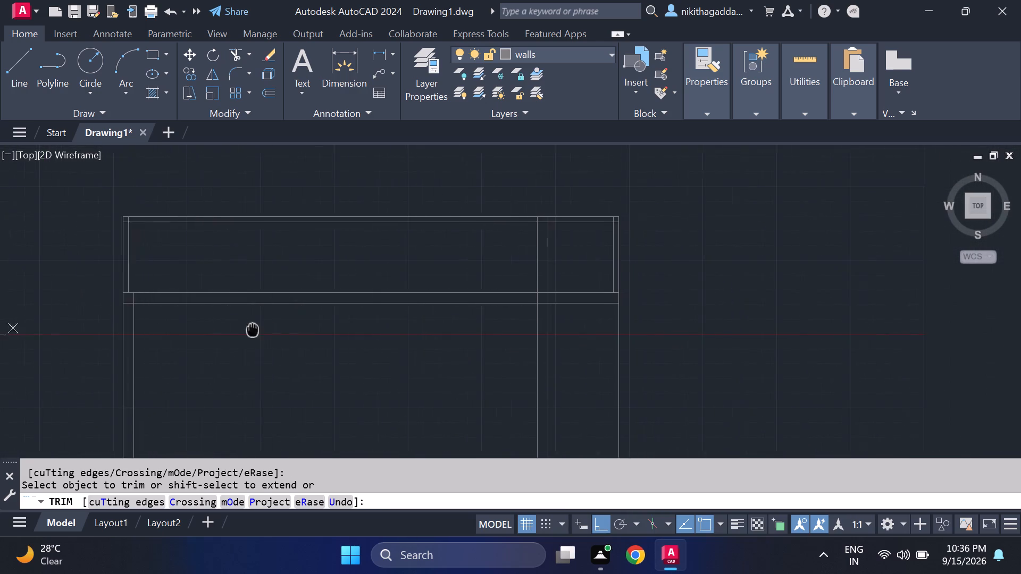
{"action": "middle_click_drag", "start_coordinate": [241, 328], "coordinate": [214, 328]}
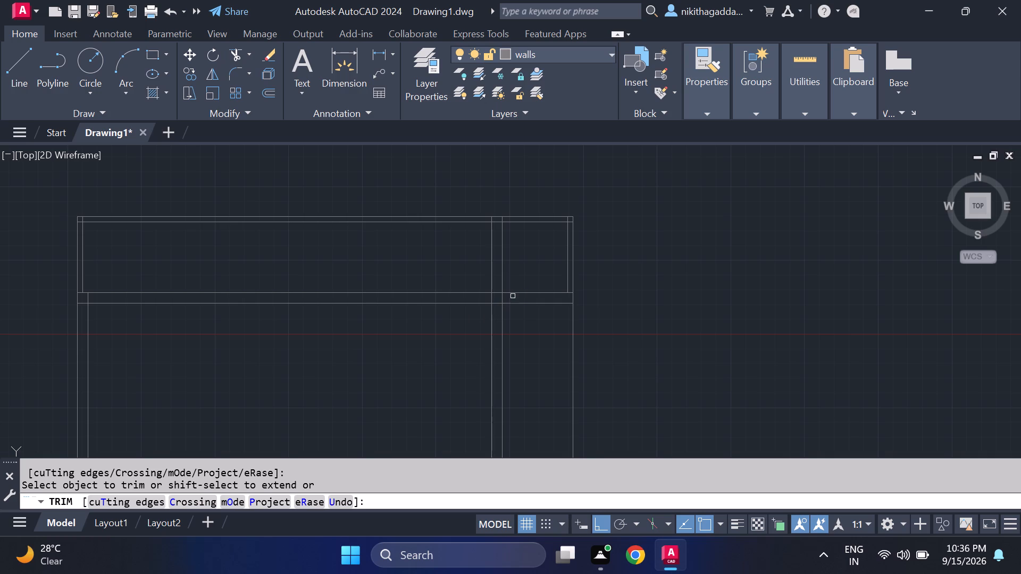
{"action": "left_click_drag", "start_coordinate": [521, 273], "coordinate": [428, 229]}
{"action": "scroll", "coordinate": [521, 224], "scroll_direction": "up", "scroll_amount": 1}
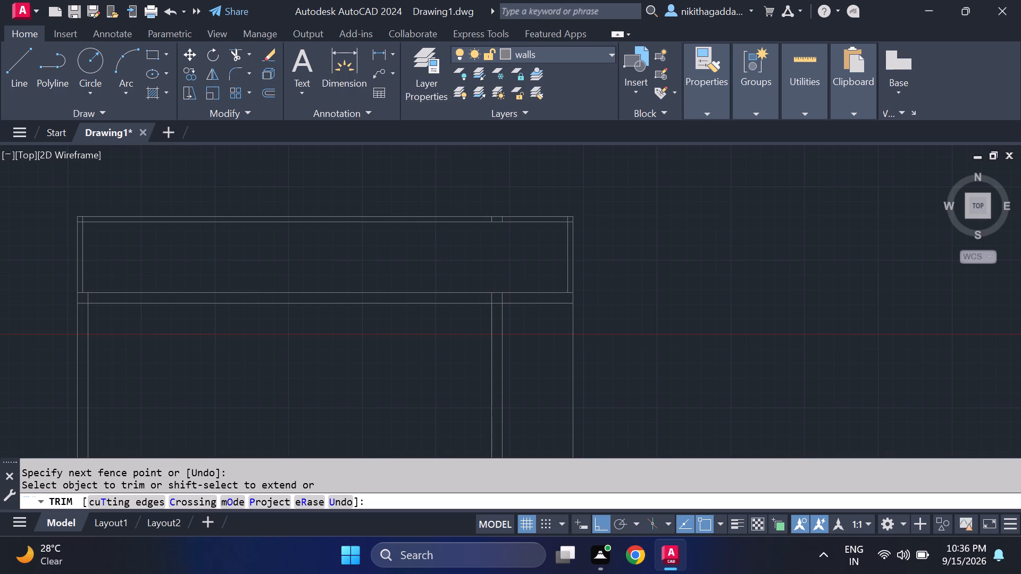
{"action": "scroll", "coordinate": [521, 224], "scroll_direction": "up", "scroll_amount": 2}
{"action": "left_click_drag", "start_coordinate": [469, 202], "coordinate": [401, 203]}
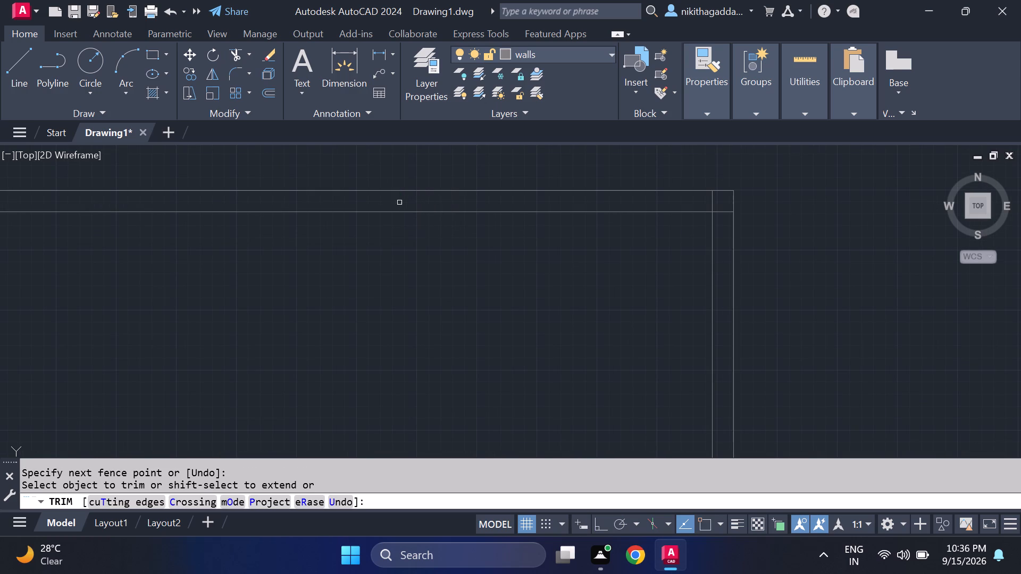
Trim the overlapping inner line ends at the top wall's right and left corners.
{"action": "scroll", "coordinate": [423, 232], "scroll_direction": "down", "scroll_amount": 3}
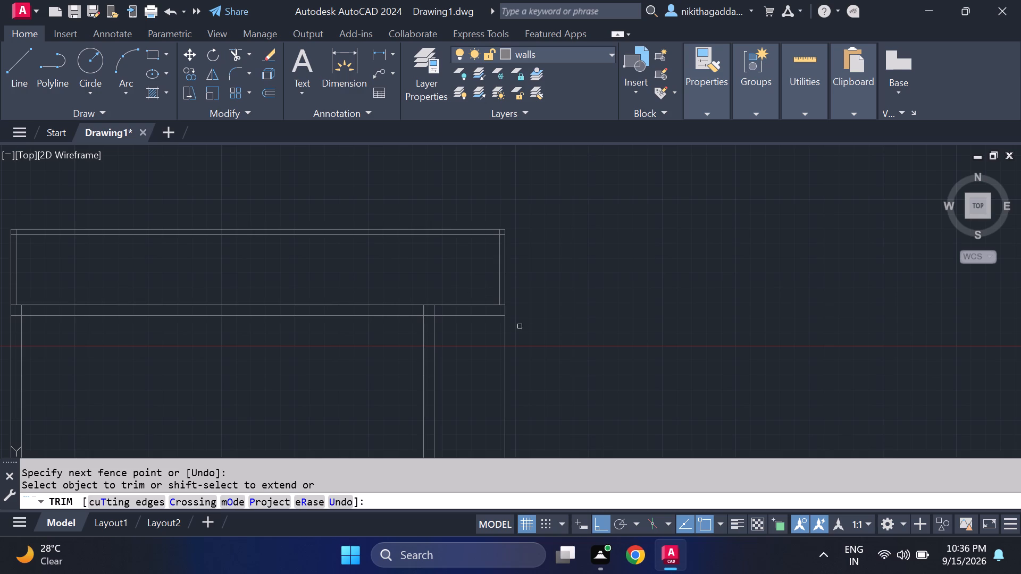
{"action": "scroll", "coordinate": [494, 226], "scroll_direction": "up", "scroll_amount": 4}
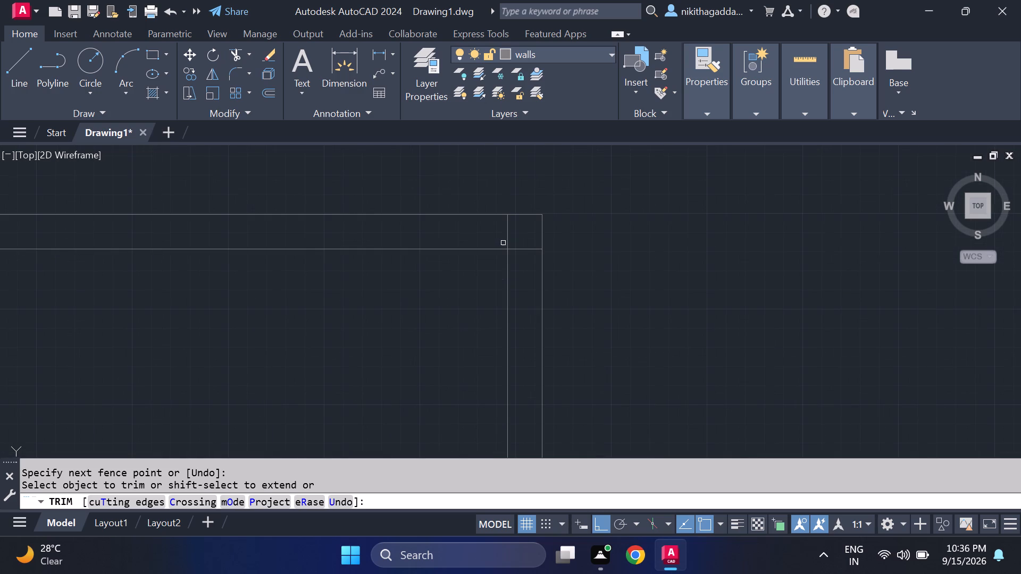
{"action": "left_click_drag", "start_coordinate": [504, 242], "coordinate": [533, 263]}
{"action": "scroll", "coordinate": [511, 274], "scroll_direction": "down", "scroll_amount": 4}
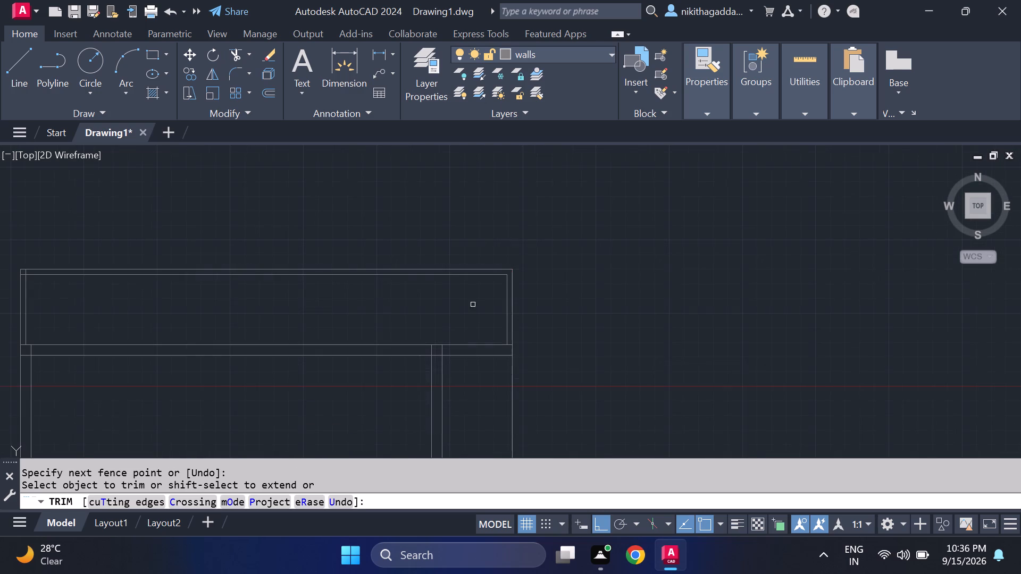
{"action": "middle_click_drag", "start_coordinate": [65, 317], "coordinate": [180, 312]}
{"action": "scroll", "coordinate": [145, 299], "scroll_direction": "up", "scroll_amount": 3}
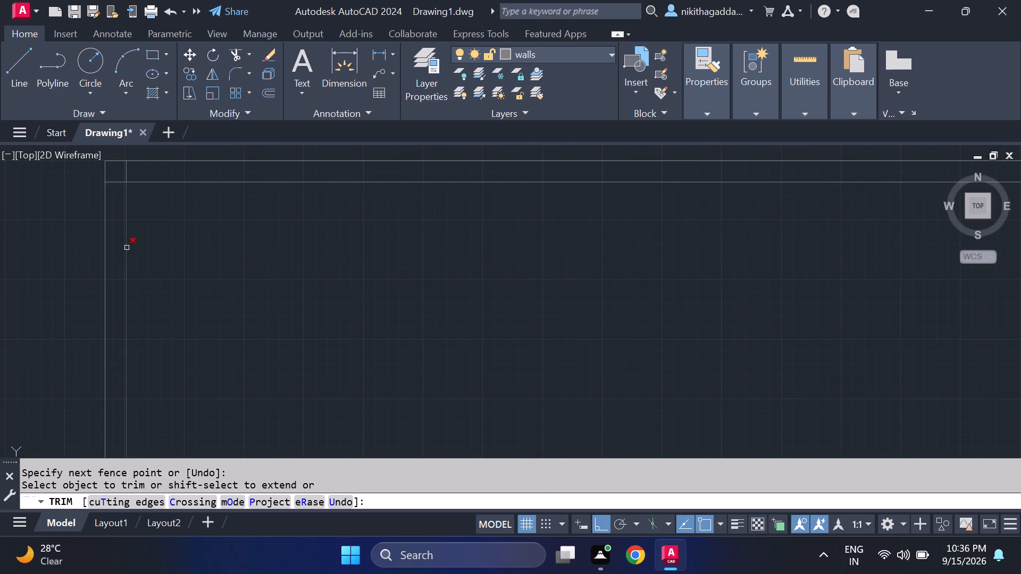
{"action": "middle_click_drag", "start_coordinate": [127, 235], "coordinate": [147, 284]}
{"action": "scroll", "coordinate": [138, 224], "scroll_direction": "up", "scroll_amount": 1}
{"action": "left_click_drag", "start_coordinate": [163, 218], "coordinate": [153, 221]}
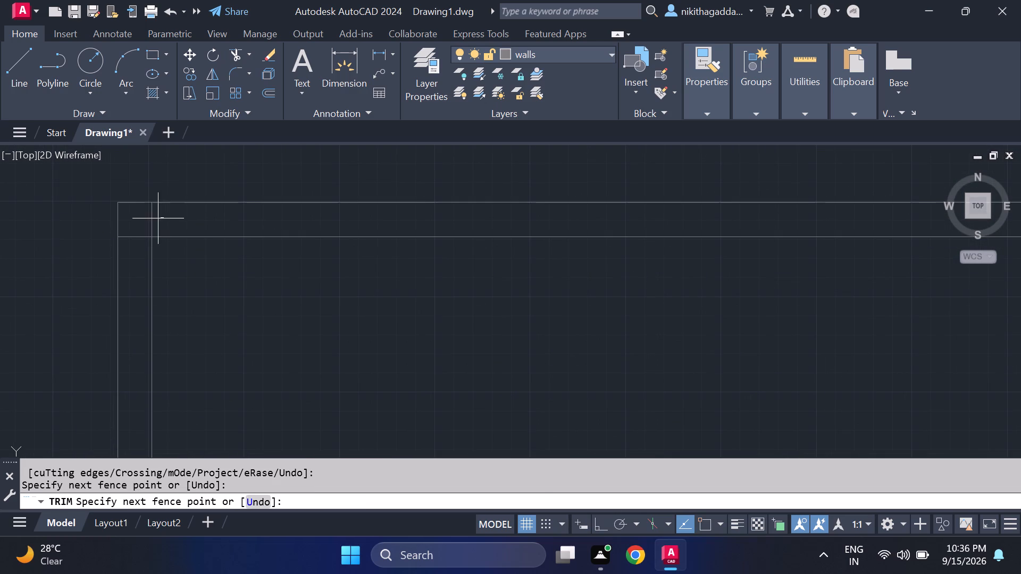
{"action": "left_click_drag", "start_coordinate": [153, 221], "coordinate": [128, 243]}
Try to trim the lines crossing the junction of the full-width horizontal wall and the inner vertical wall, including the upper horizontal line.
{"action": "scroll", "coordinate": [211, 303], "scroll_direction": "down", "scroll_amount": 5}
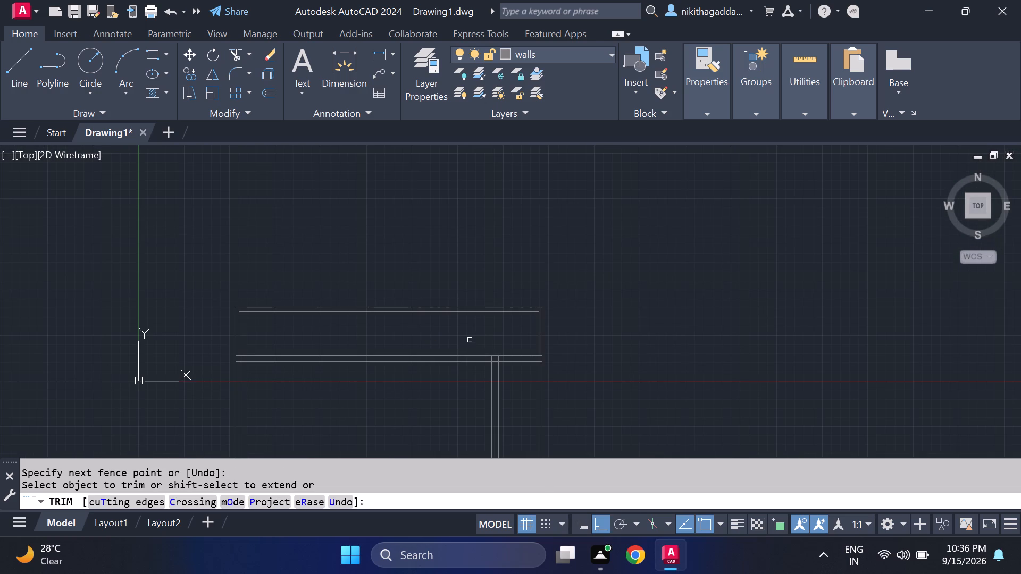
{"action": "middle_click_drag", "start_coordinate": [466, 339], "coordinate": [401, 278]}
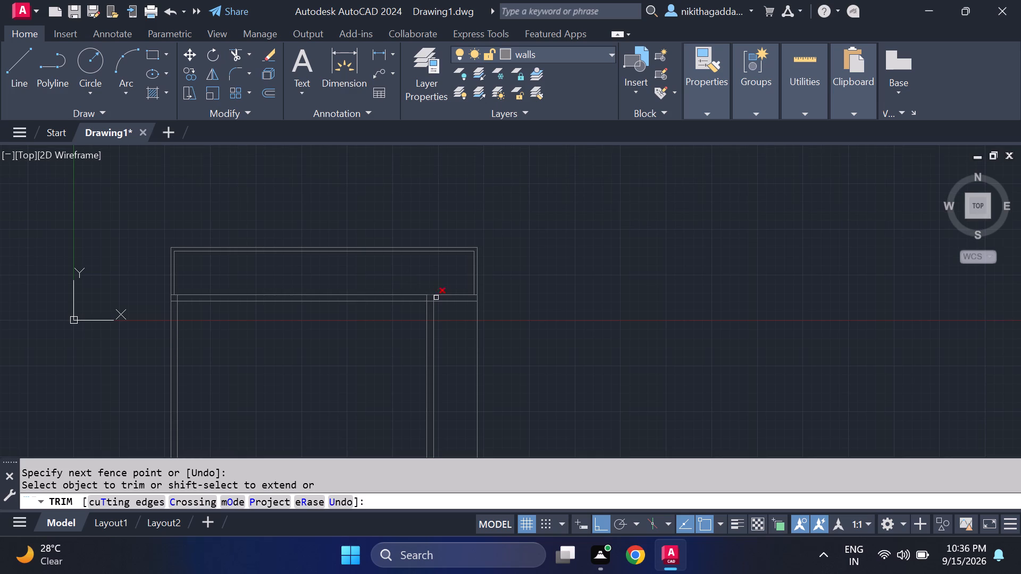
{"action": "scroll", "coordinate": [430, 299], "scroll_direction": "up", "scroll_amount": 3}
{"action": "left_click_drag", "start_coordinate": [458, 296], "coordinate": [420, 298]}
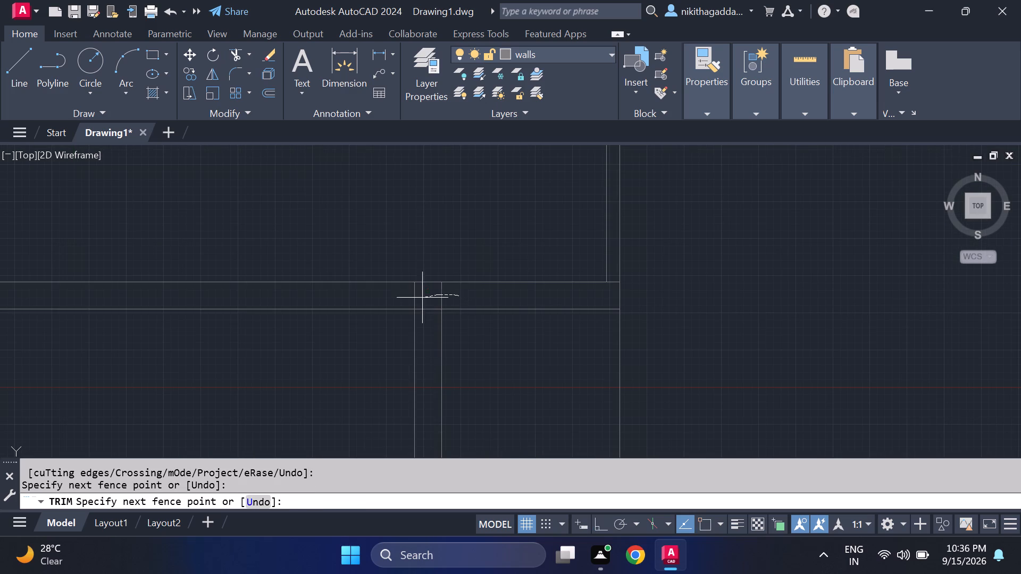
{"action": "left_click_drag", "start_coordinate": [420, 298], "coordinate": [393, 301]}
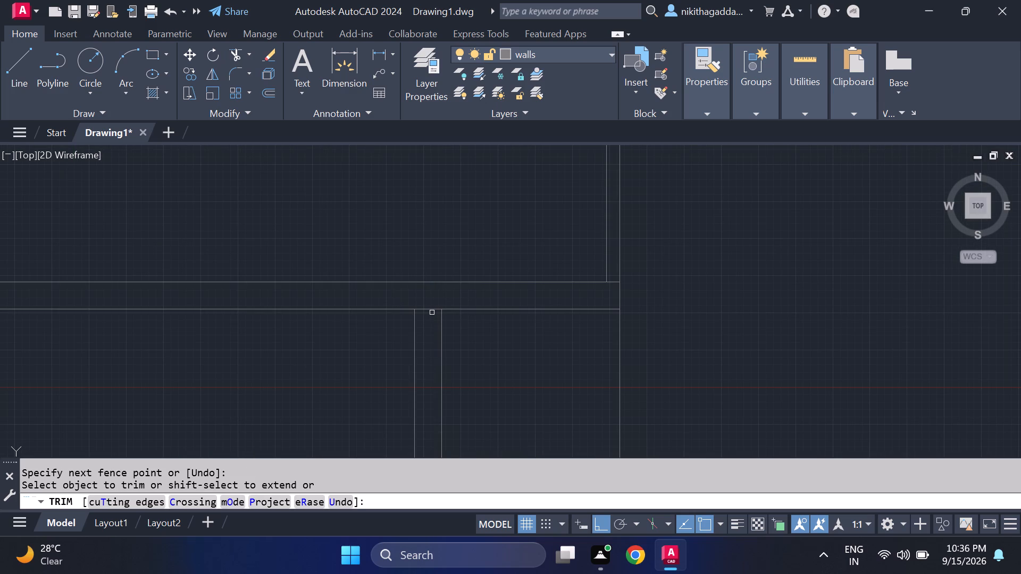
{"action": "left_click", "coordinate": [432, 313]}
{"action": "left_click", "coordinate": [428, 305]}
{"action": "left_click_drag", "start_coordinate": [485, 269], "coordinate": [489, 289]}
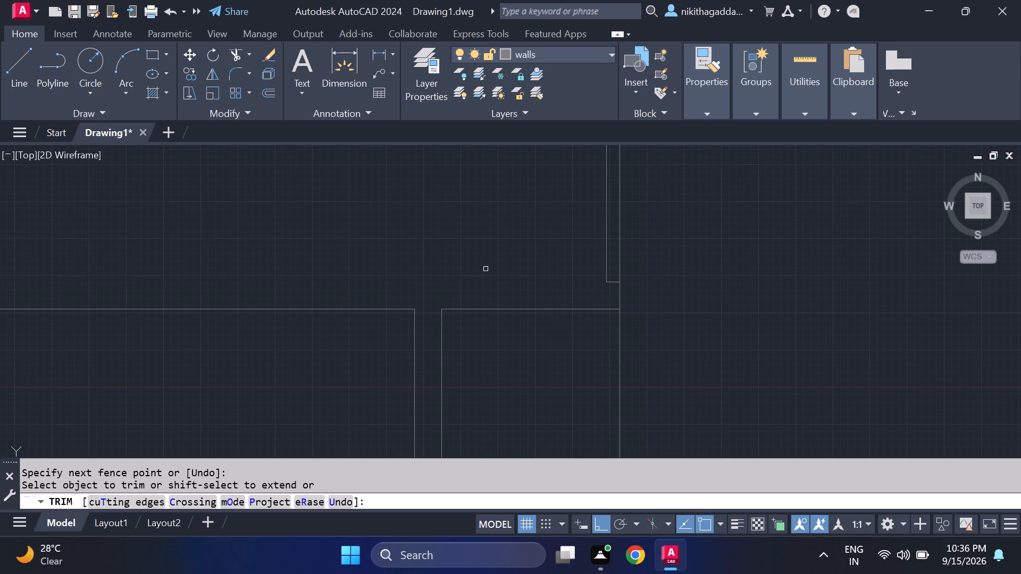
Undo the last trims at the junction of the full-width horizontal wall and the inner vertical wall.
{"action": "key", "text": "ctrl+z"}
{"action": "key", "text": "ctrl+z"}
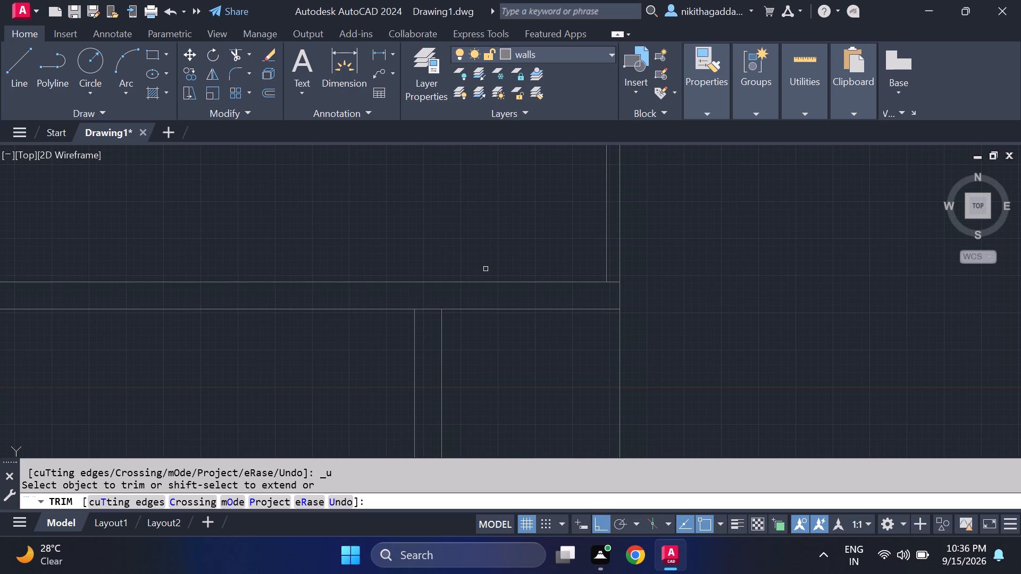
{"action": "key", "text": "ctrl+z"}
Trim both horizontal wall lines between the inner vertical wall and the right outer wall.
{"action": "scroll", "coordinate": [476, 164], "scroll_direction": "down", "scroll_amount": 4}
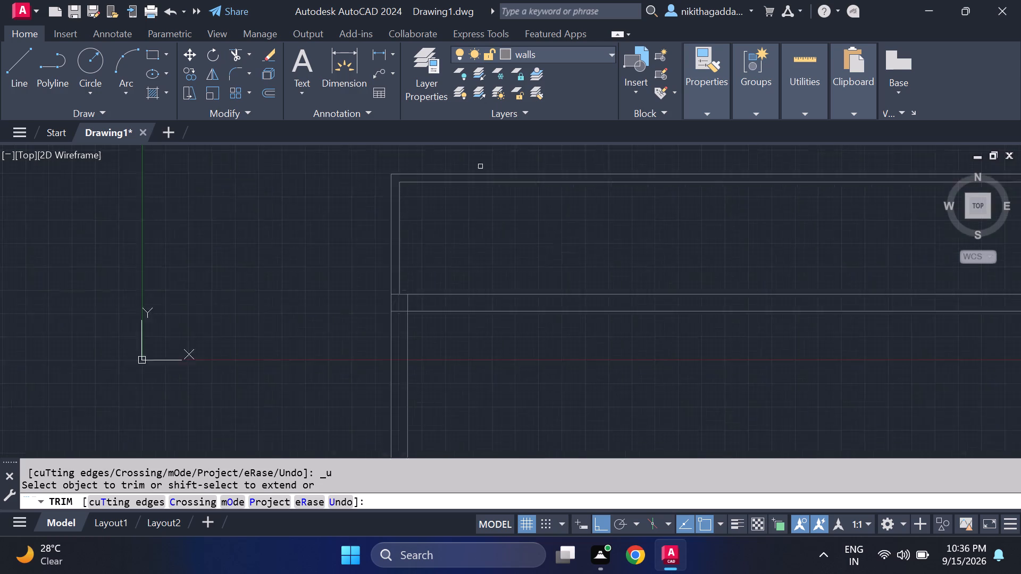
{"action": "middle_click_drag", "start_coordinate": [666, 321], "coordinate": [482, 286]}
{"action": "middle_click", "coordinate": [482, 286]}
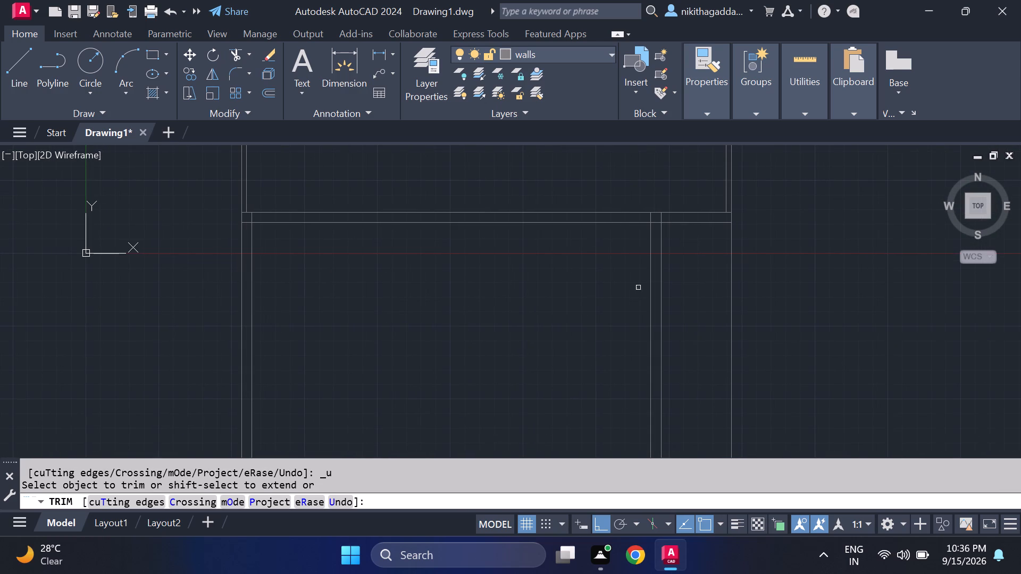
{"action": "left_click_drag", "start_coordinate": [673, 199], "coordinate": [686, 246]}
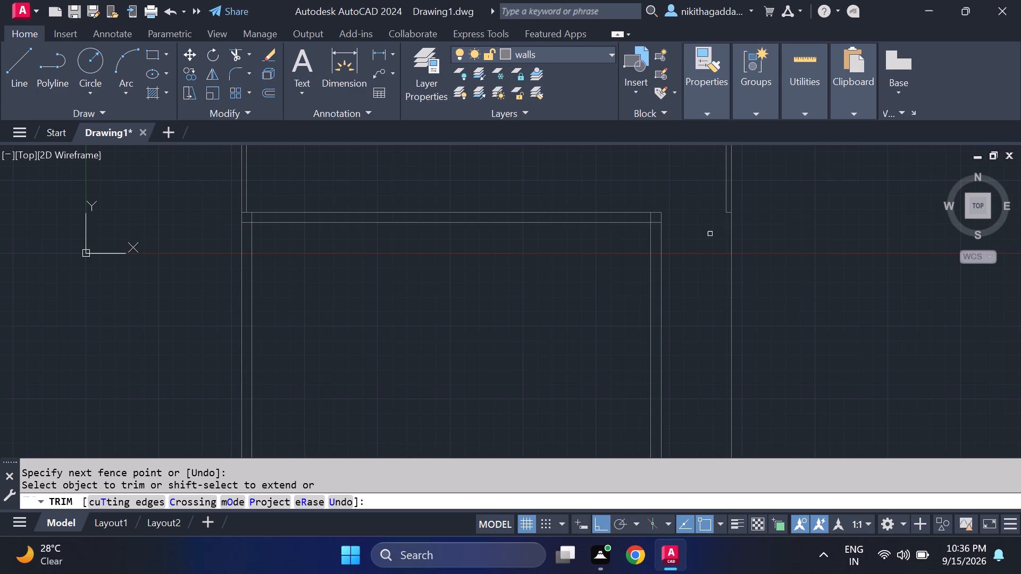
Trim the overlapping vertical and horizontal line ends where the horizontal wall meets the left wall.
{"action": "scroll", "coordinate": [706, 274], "scroll_direction": "down", "scroll_amount": 1}
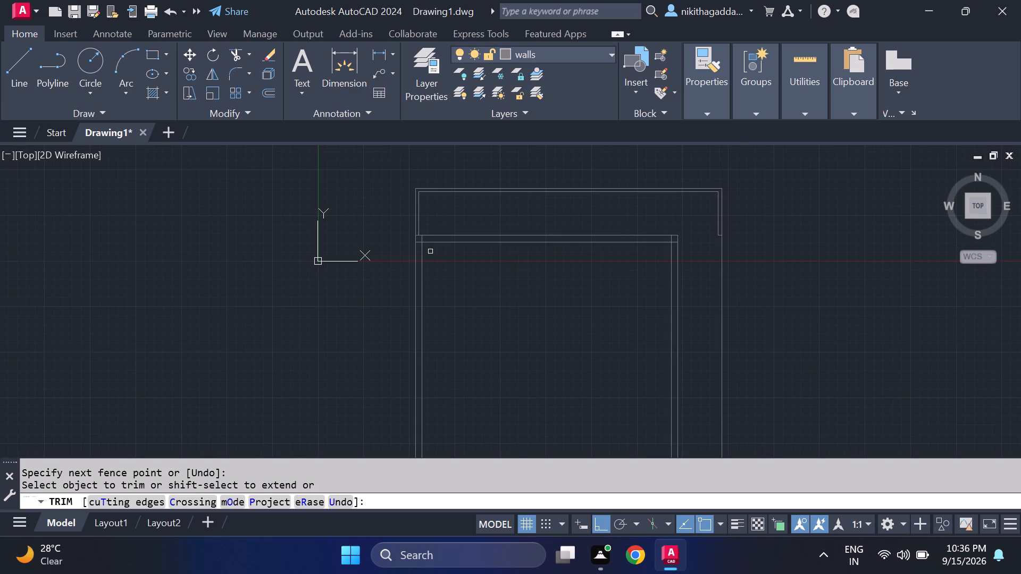
{"action": "scroll", "coordinate": [429, 248], "scroll_direction": "up", "scroll_amount": 2}
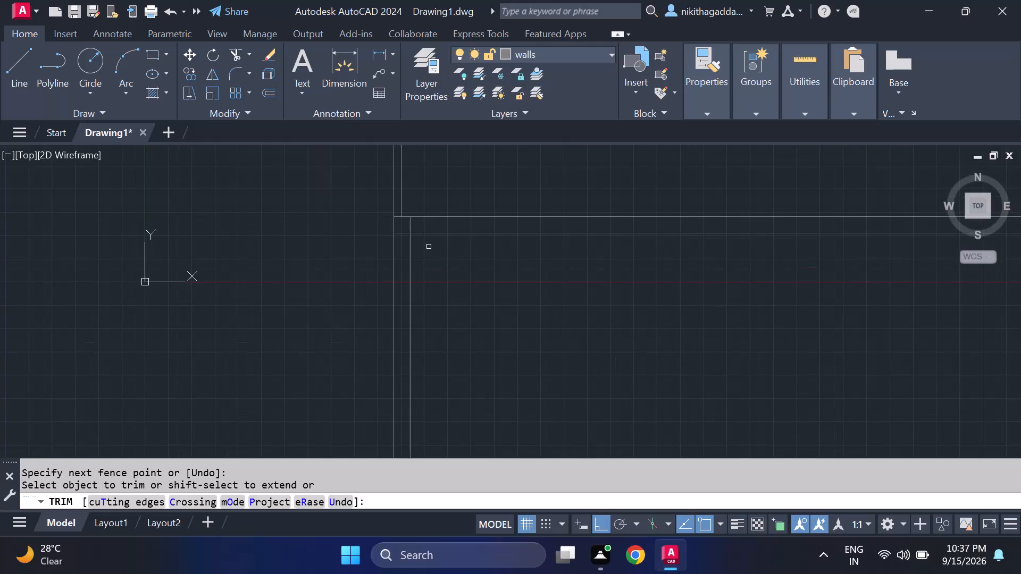
{"action": "left_click", "coordinate": [411, 227]}
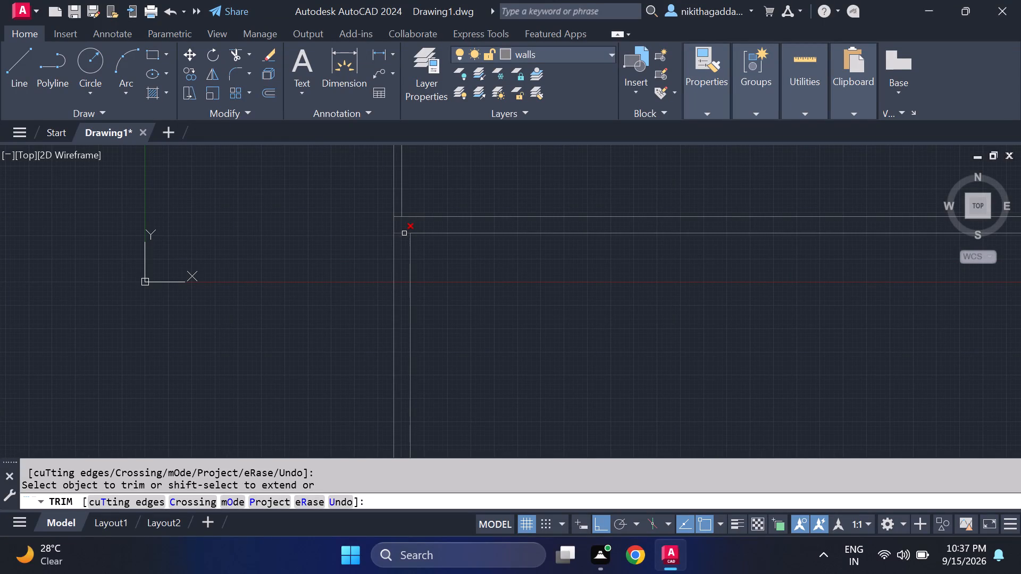
{"action": "left_click", "coordinate": [404, 233]}
Trim the overlapping line ends at the corner where the full-width horizontal wall meets the inner vertical wall.
{"action": "scroll", "coordinate": [498, 308], "scroll_direction": "down", "scroll_amount": 3}
{"action": "scroll", "coordinate": [638, 313], "scroll_direction": "up", "scroll_amount": 1}
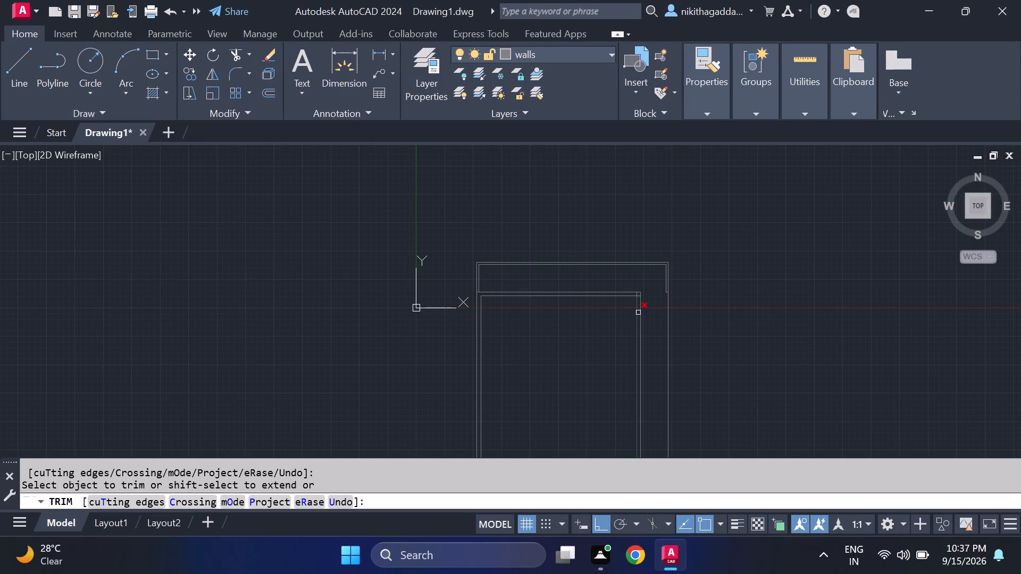
{"action": "scroll", "coordinate": [638, 313], "scroll_direction": "up", "scroll_amount": 2}
{"action": "scroll", "coordinate": [636, 235], "scroll_direction": "up", "scroll_amount": 2}
{"action": "left_click_drag", "start_coordinate": [596, 247], "coordinate": [637, 266]}
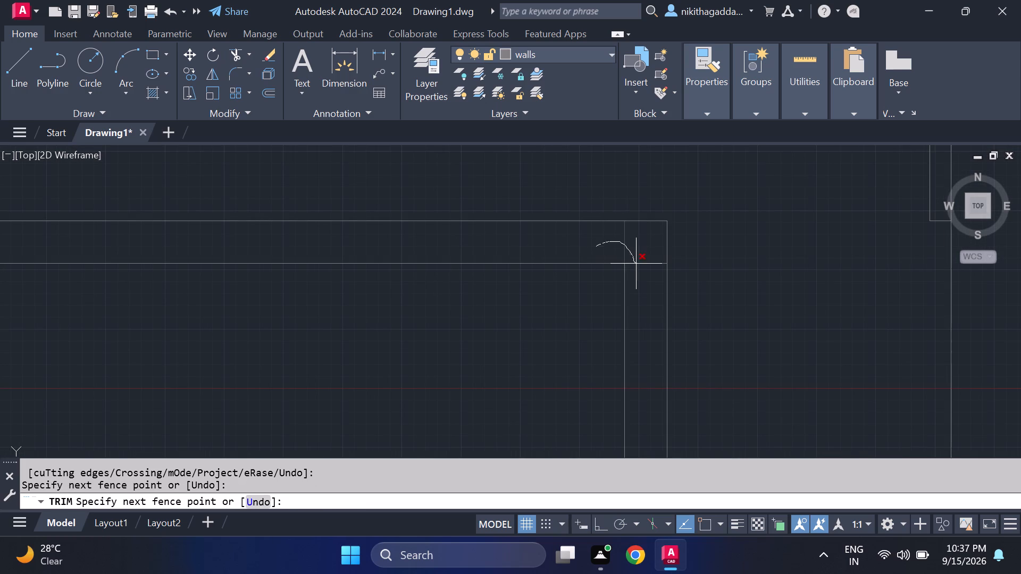
{"action": "left_click_drag", "start_coordinate": [637, 266], "coordinate": [640, 270]}
{"action": "scroll", "coordinate": [638, 275], "scroll_direction": "down", "scroll_amount": 4}
{"action": "middle_click_drag", "start_coordinate": [552, 366], "coordinate": [543, 330]}
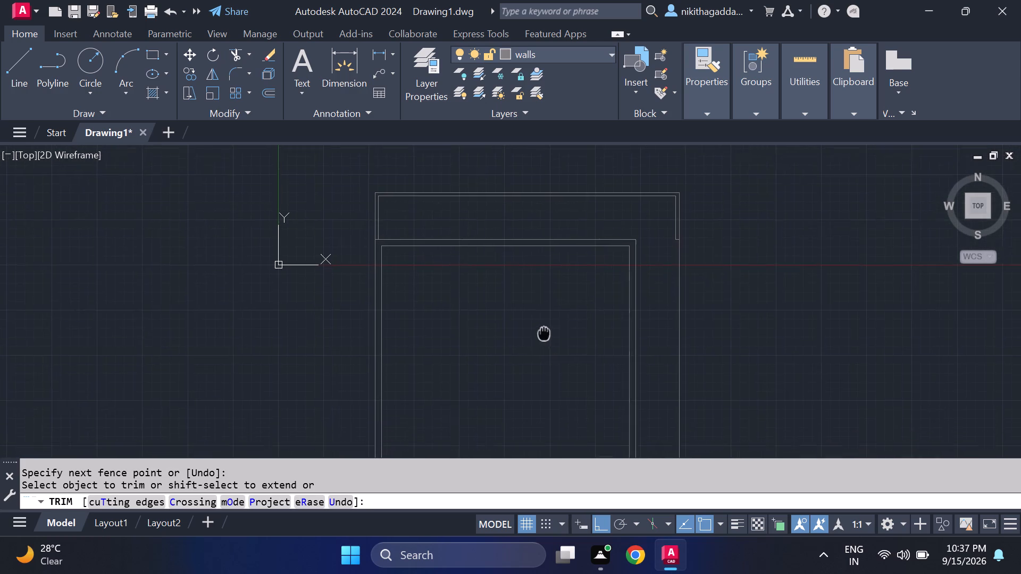
{"action": "middle_click_drag", "start_coordinate": [543, 330], "coordinate": [527, 213]}
{"action": "middle_click_drag", "start_coordinate": [527, 210], "coordinate": [527, 205]}
{"action": "scroll", "coordinate": [535, 243], "scroll_direction": "down", "scroll_amount": 2}
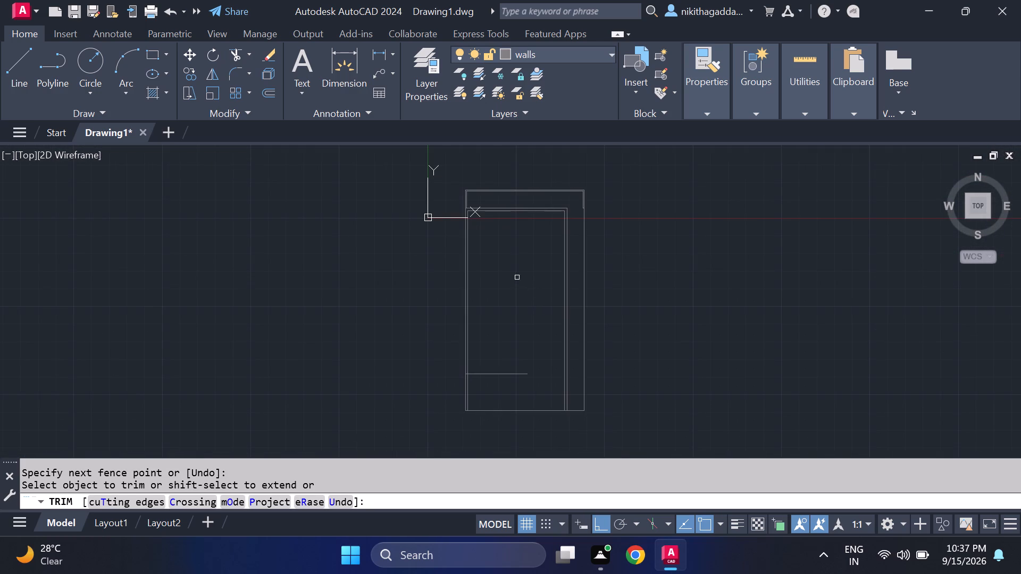
{"action": "middle_click_drag", "start_coordinate": [517, 277], "coordinate": [510, 310]}
{"action": "middle_click", "coordinate": [510, 310]}
{"action": "scroll", "coordinate": [498, 282], "scroll_direction": "up", "scroll_amount": 2}
{"action": "middle_click_drag", "start_coordinate": [496, 267], "coordinate": [485, 324]}
{"action": "middle_click", "coordinate": [486, 324]}
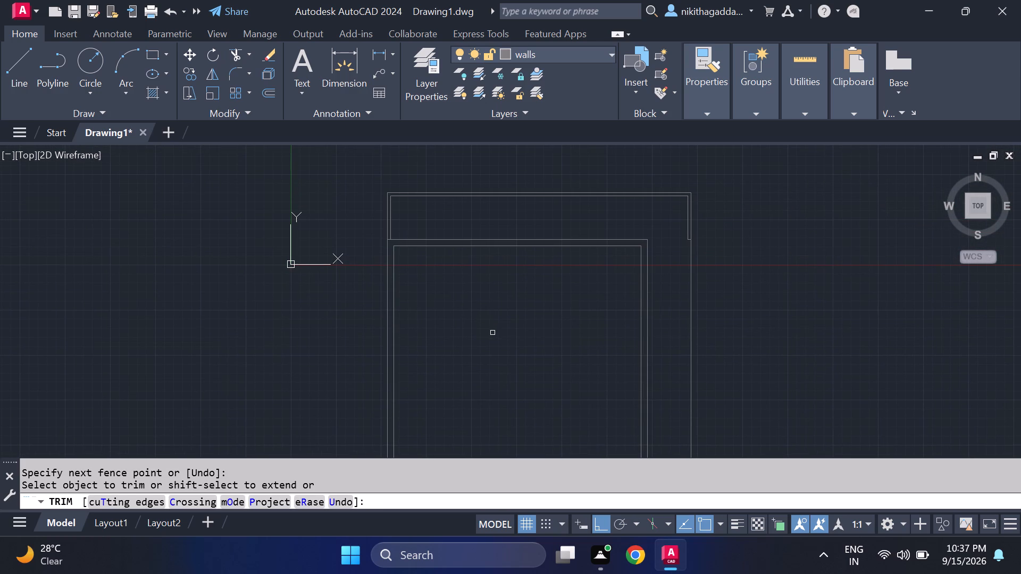
{"action": "key", "text": "Escape"}
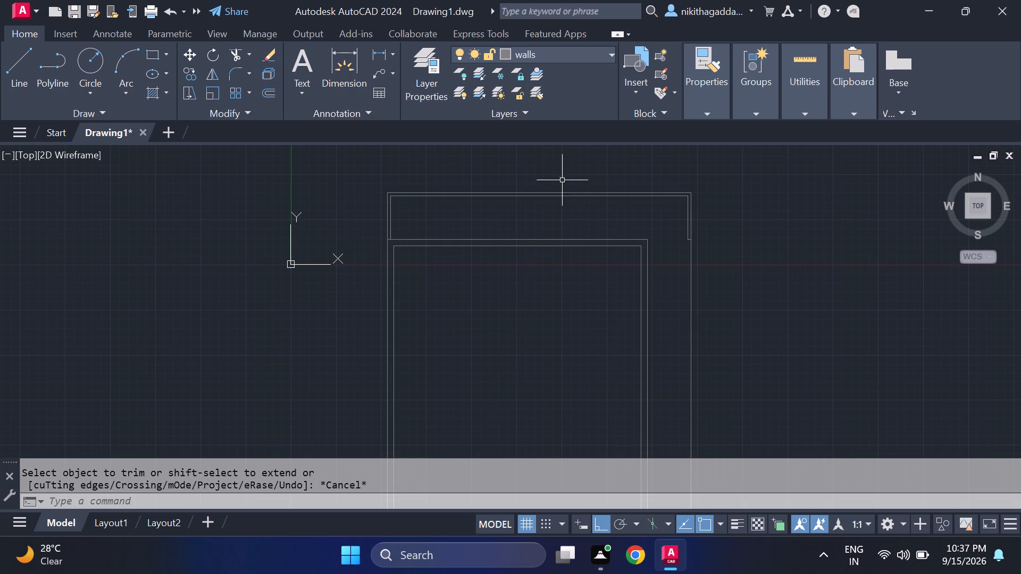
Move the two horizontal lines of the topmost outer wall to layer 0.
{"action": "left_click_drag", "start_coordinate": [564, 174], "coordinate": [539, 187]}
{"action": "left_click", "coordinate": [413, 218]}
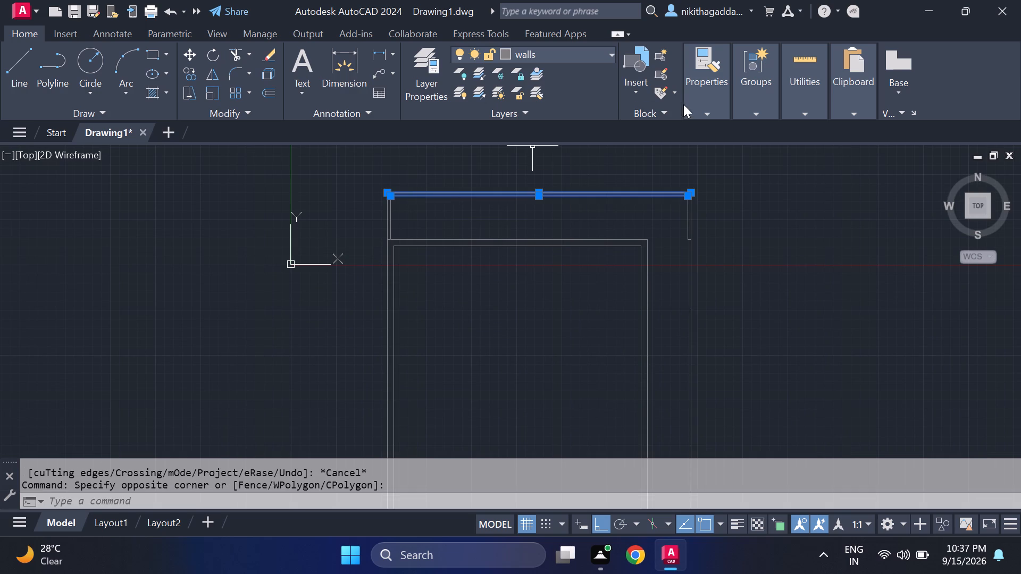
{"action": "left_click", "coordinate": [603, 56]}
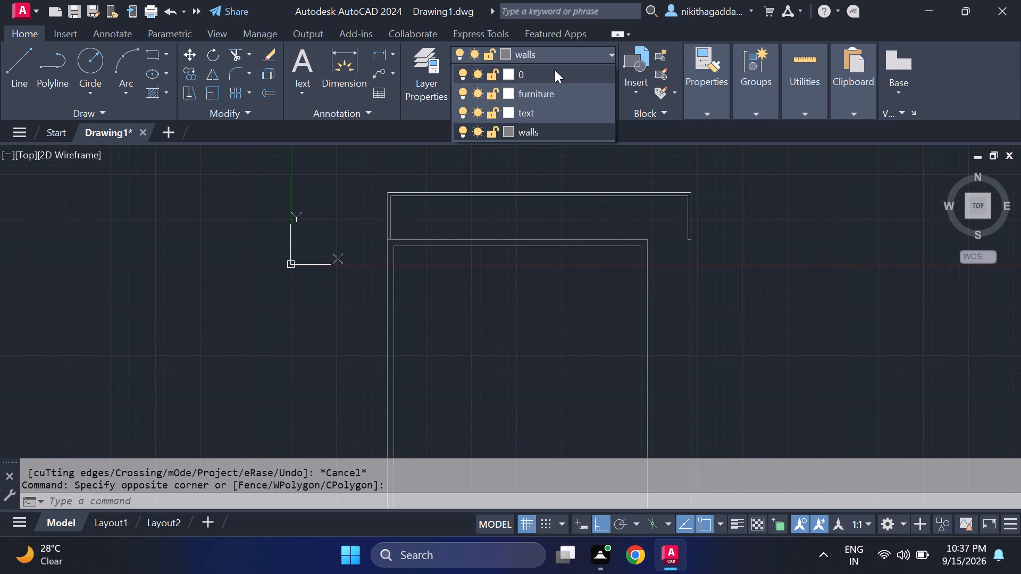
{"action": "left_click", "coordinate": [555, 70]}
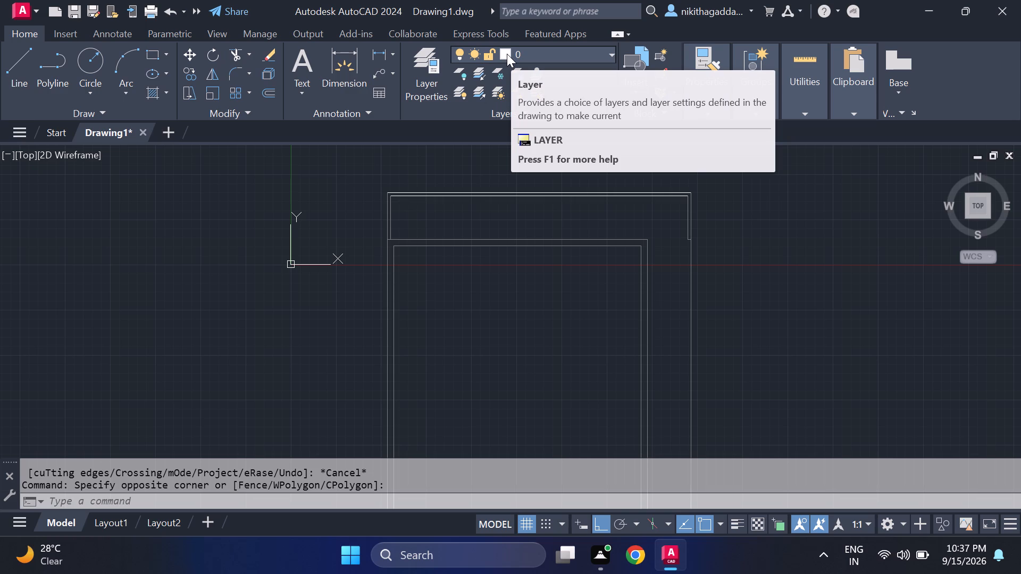
Set the colour of layer 0 to index colour 253.
{"action": "left_click", "coordinate": [506, 53]}
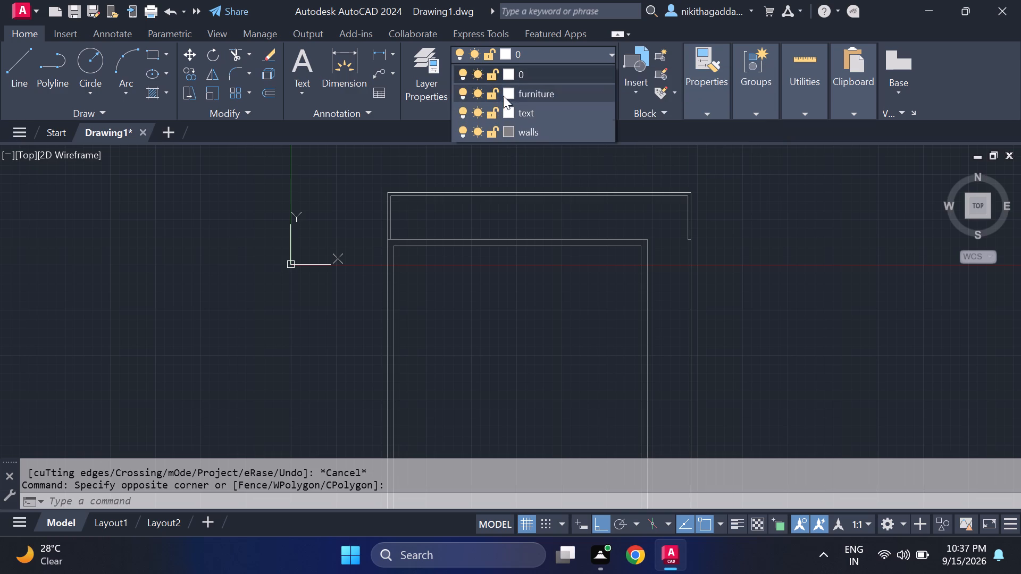
{"action": "left_click", "coordinate": [504, 74]}
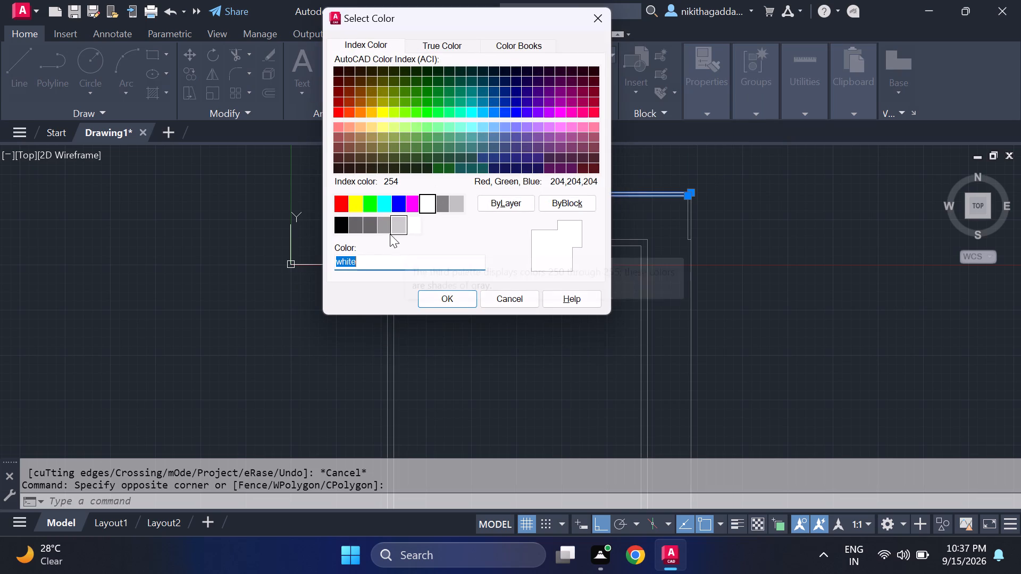
{"action": "left_click", "coordinate": [388, 230]}
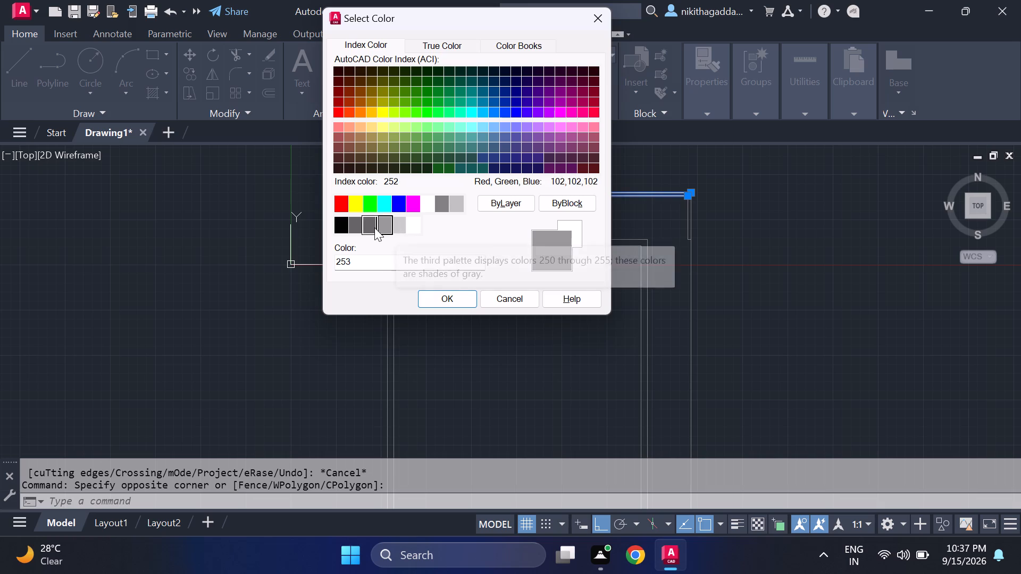
{"action": "left_click", "coordinate": [436, 297]}
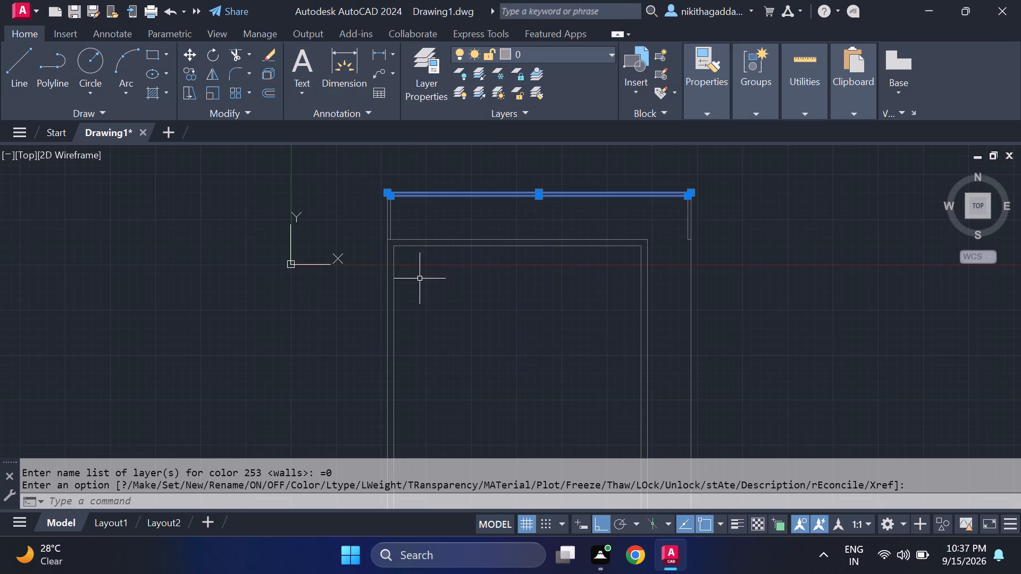
{"action": "key", "text": "Escape"}
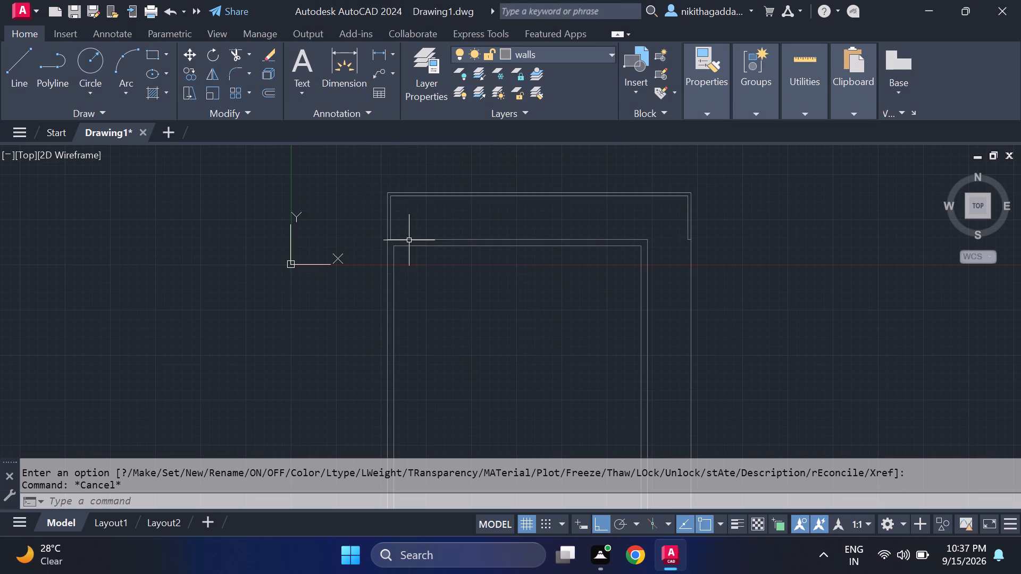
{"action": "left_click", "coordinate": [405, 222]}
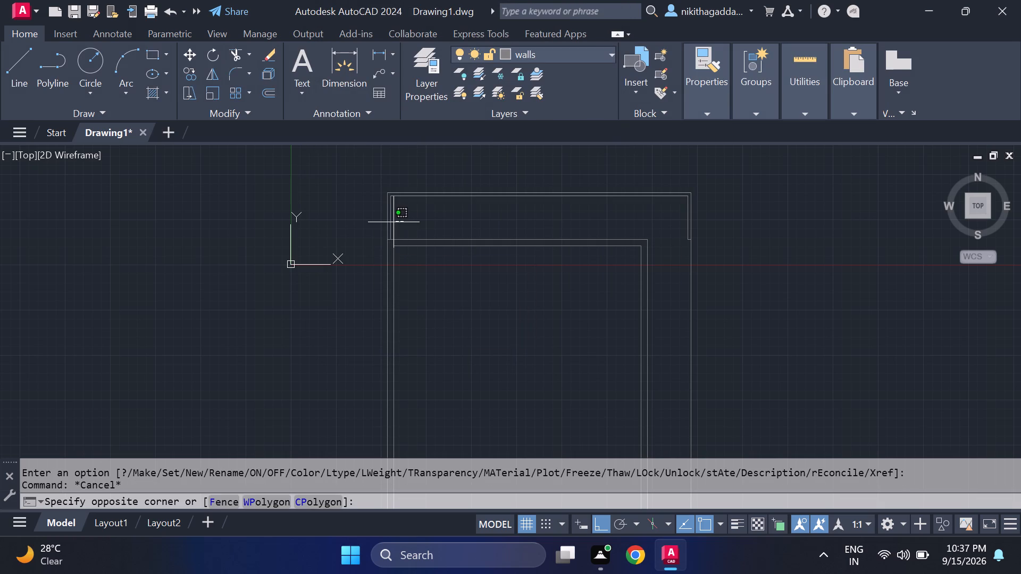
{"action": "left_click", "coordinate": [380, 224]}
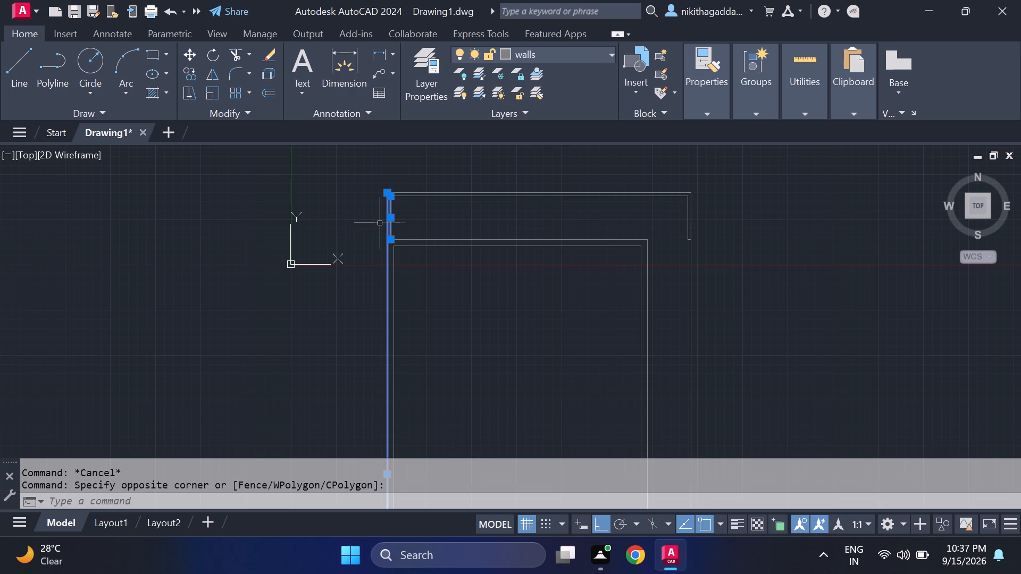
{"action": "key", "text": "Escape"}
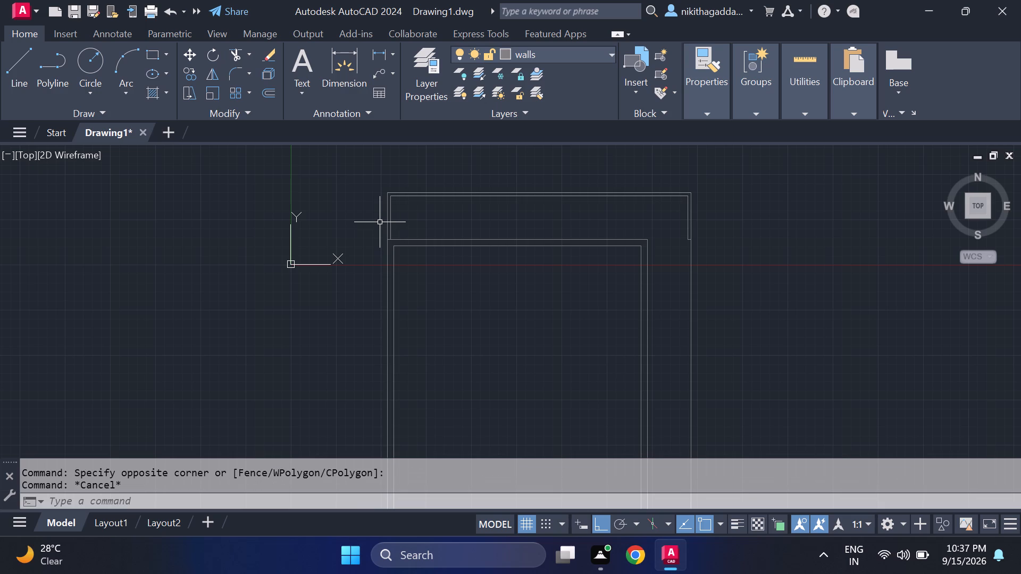
Assign the topmost outer wall lines and the adjoining left and right outer wall lines to the walls layer.
{"action": "left_click_drag", "start_coordinate": [463, 174], "coordinate": [458, 174]}
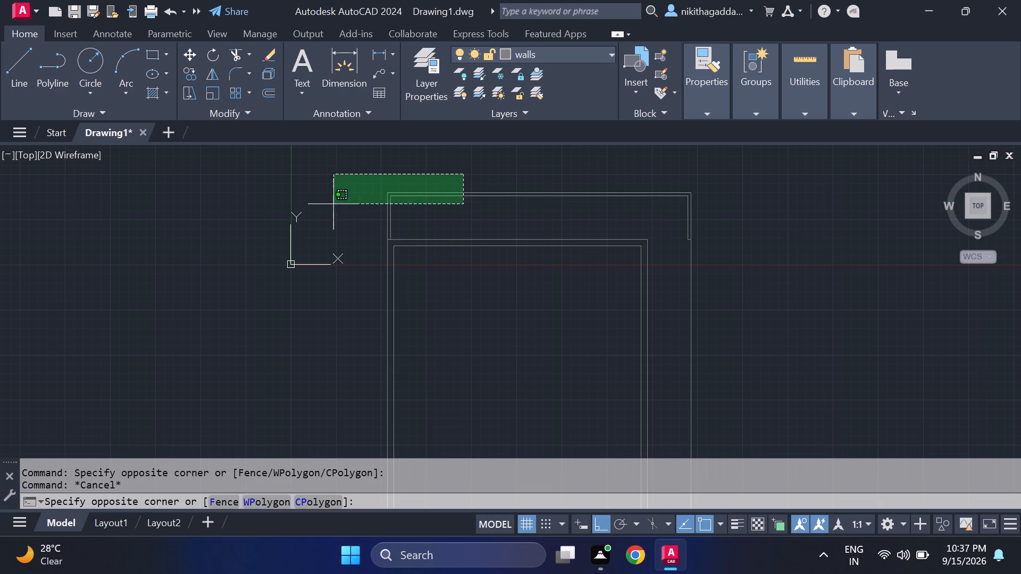
{"action": "left_click", "coordinate": [334, 213]}
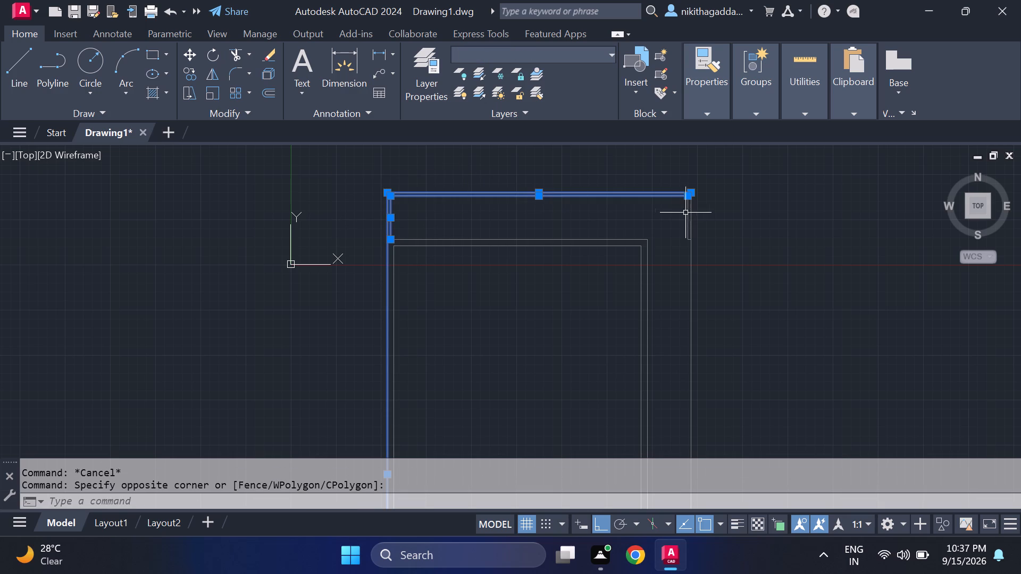
{"action": "left_click", "coordinate": [704, 205]}
{"action": "left_click", "coordinate": [678, 232]}
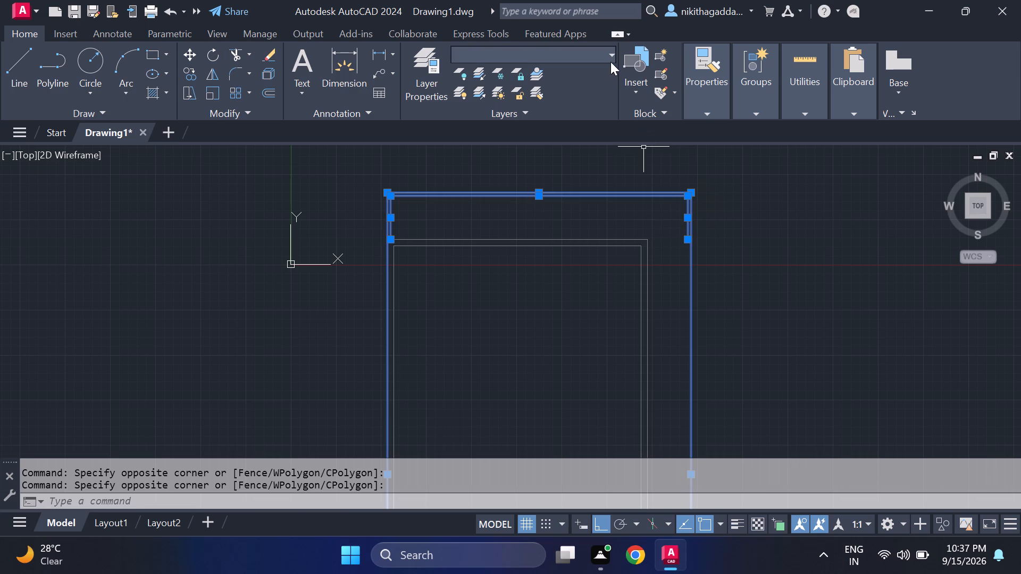
{"action": "left_click", "coordinate": [606, 49]}
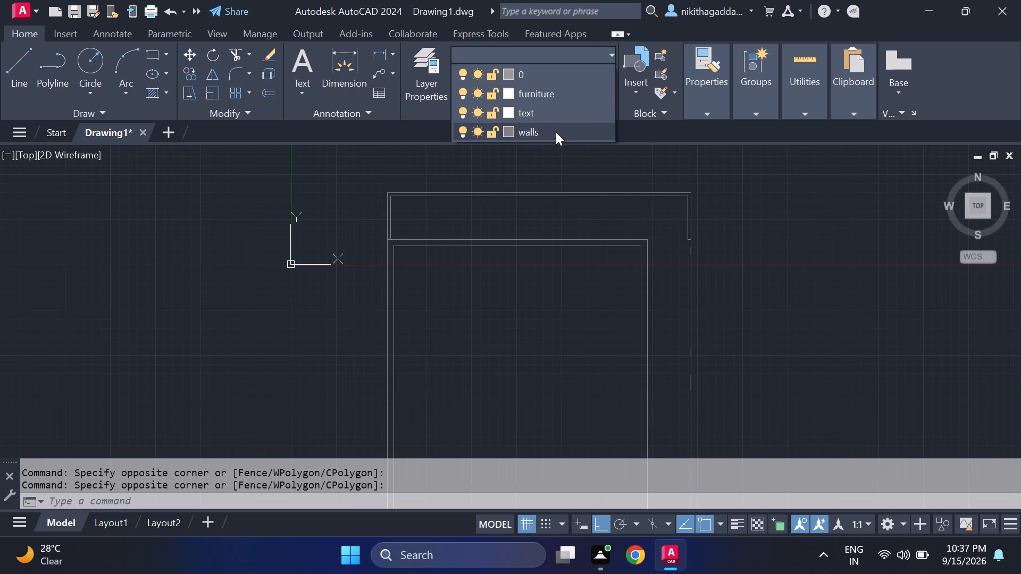
{"action": "left_click", "coordinate": [556, 132]}
{"action": "key", "text": "Escape"}
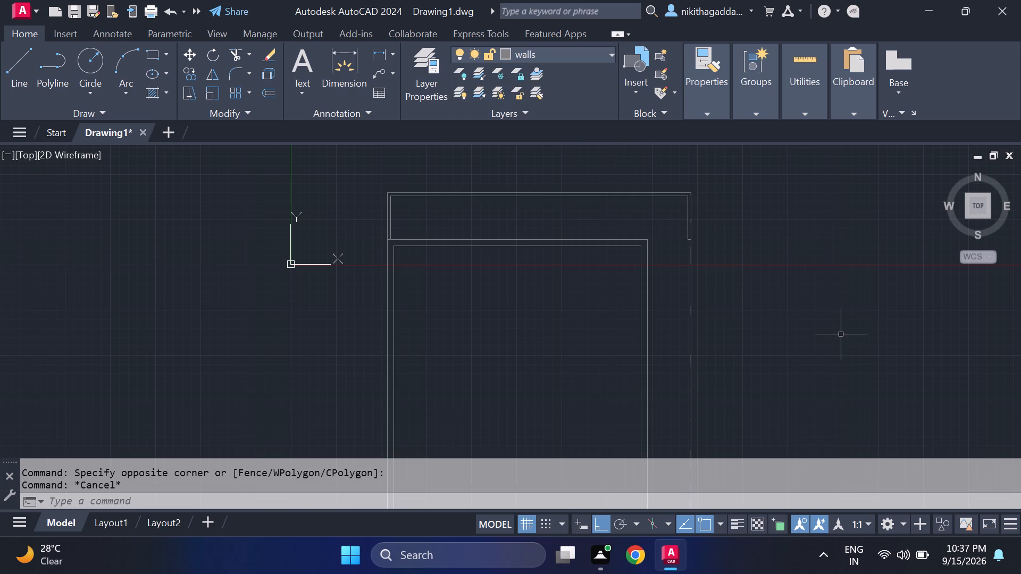
Offset the left wall's inner line 8'6" into the plan.
{"action": "middle_click_drag", "start_coordinate": [902, 313], "coordinate": [877, 283]}
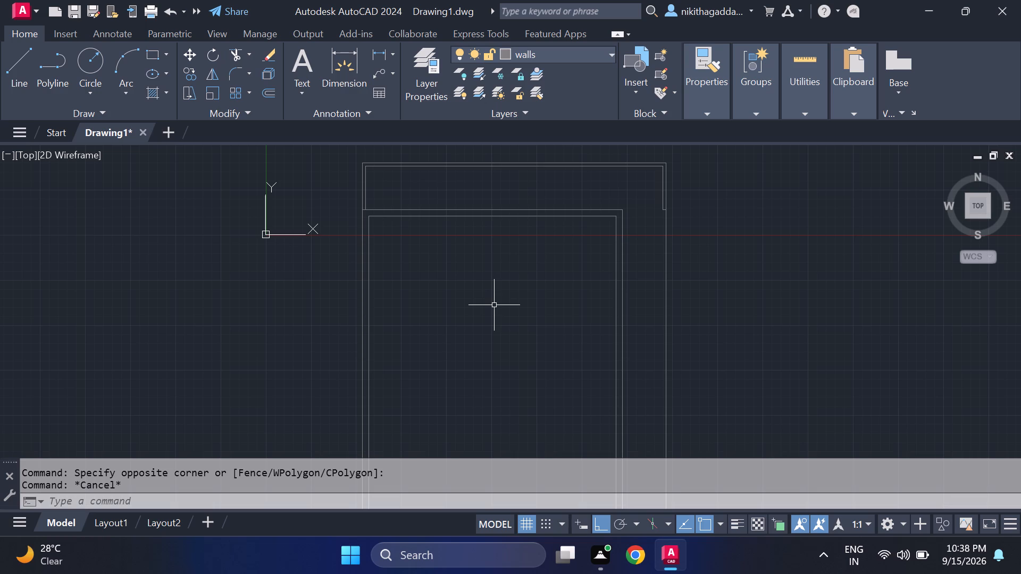
{"action": "type", "text": "of"}
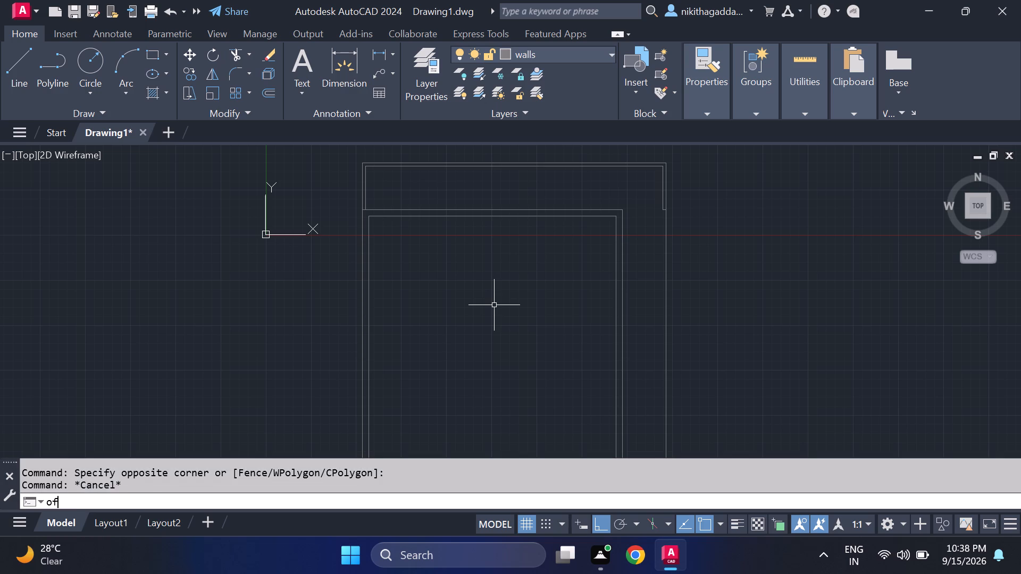
{"action": "key", "text": "Return"}
{"action": "key", "text": "8"}
{"action": "type", "text": "'6"}
{"action": "key", "text": "shift+quotedbl"}
{"action": "key", "text": "Return"}
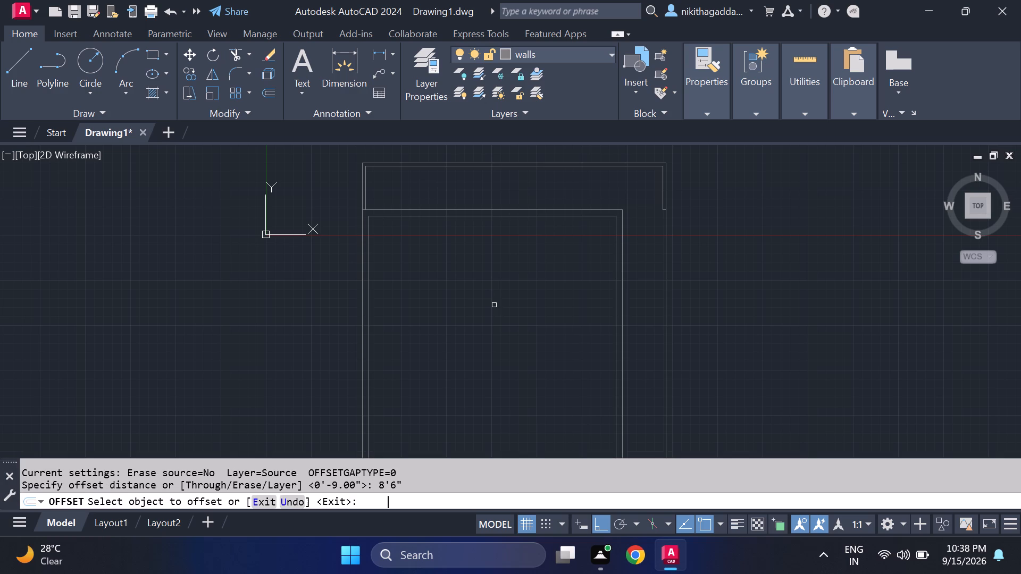
{"action": "left_click", "coordinate": [369, 298]}
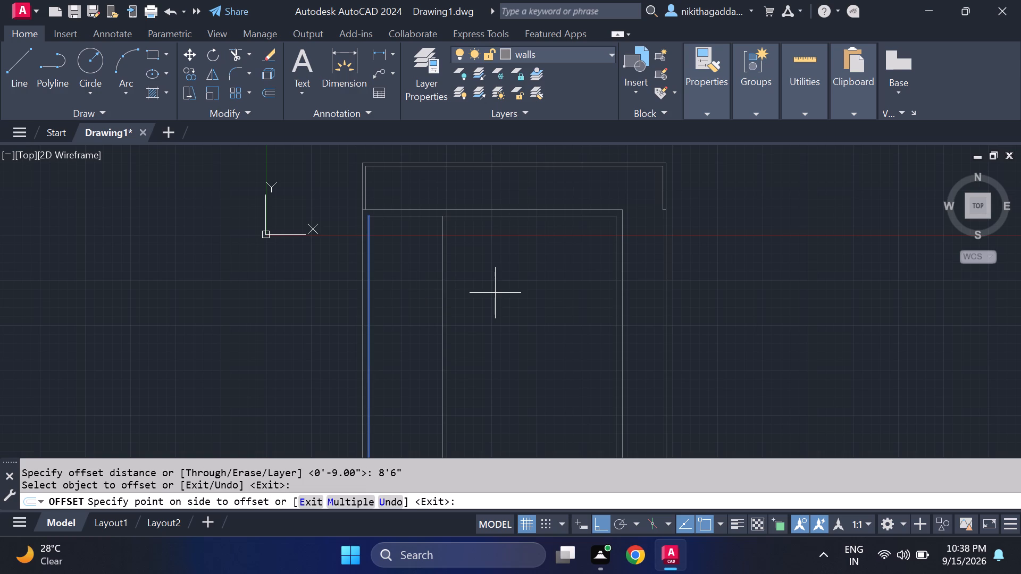
{"action": "left_click", "coordinate": [495, 293]}
{"action": "key", "text": "Escape"}
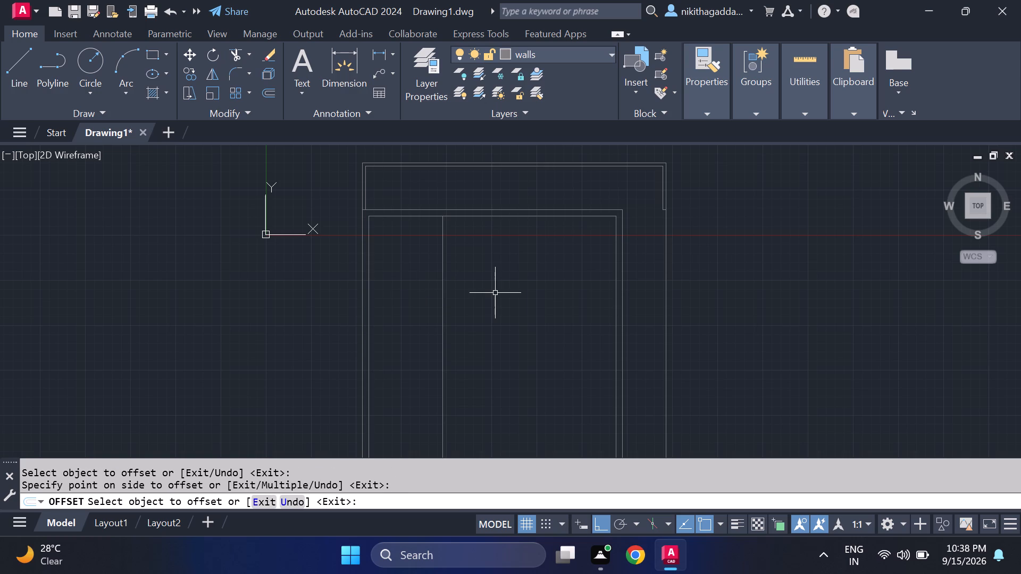
Offset the new vertical partition line 4.5" away from the left wall to give the partition its thickness.
{"action": "key", "text": "o"}
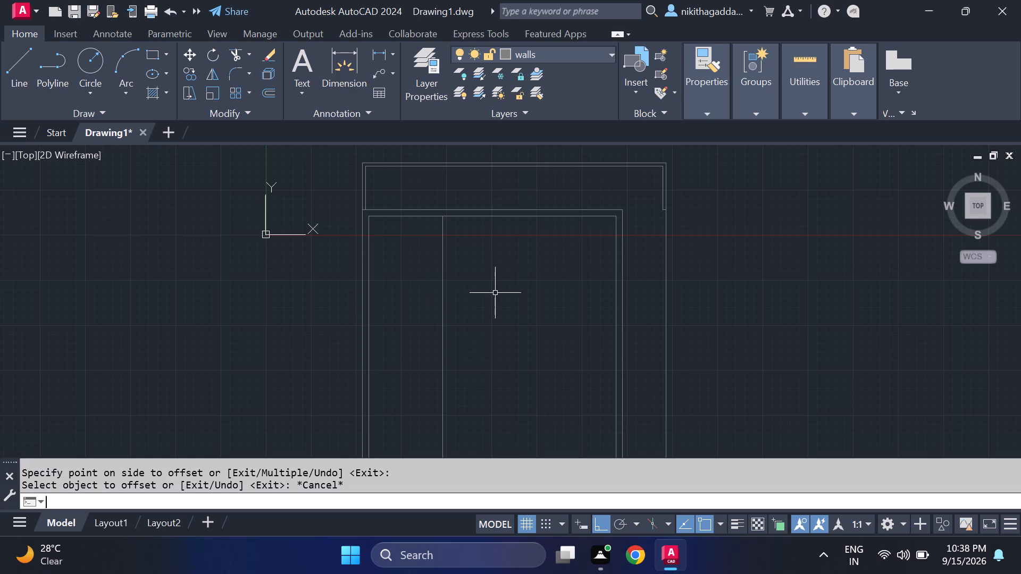
{"action": "key", "text": "f"}
{"action": "key", "text": "Return"}
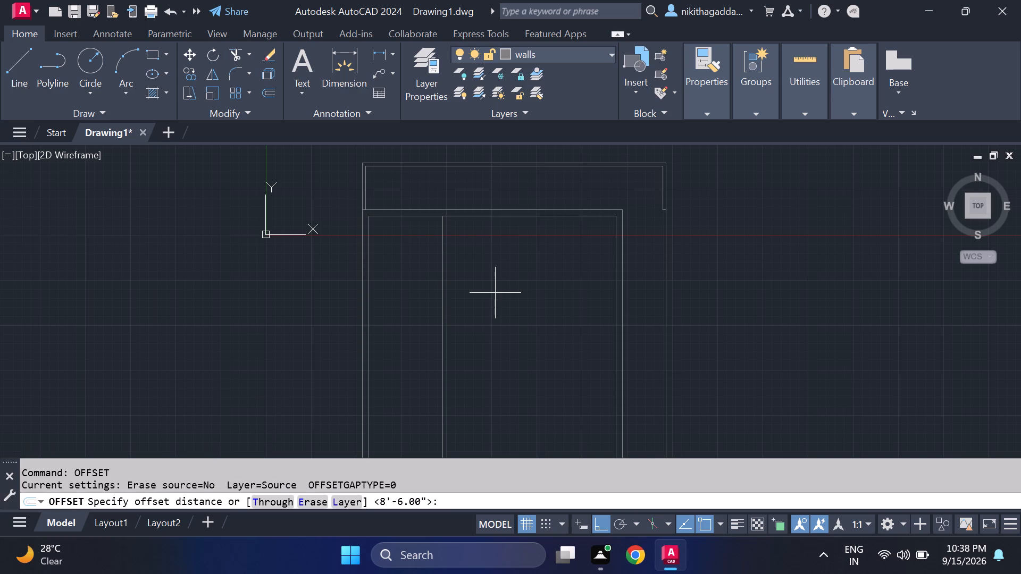
{"action": "key", "text": "4"}
{"action": "type", "text": ".5"}
{"action": "key", "text": "shift+quotedbl"}
{"action": "key", "text": "Return"}
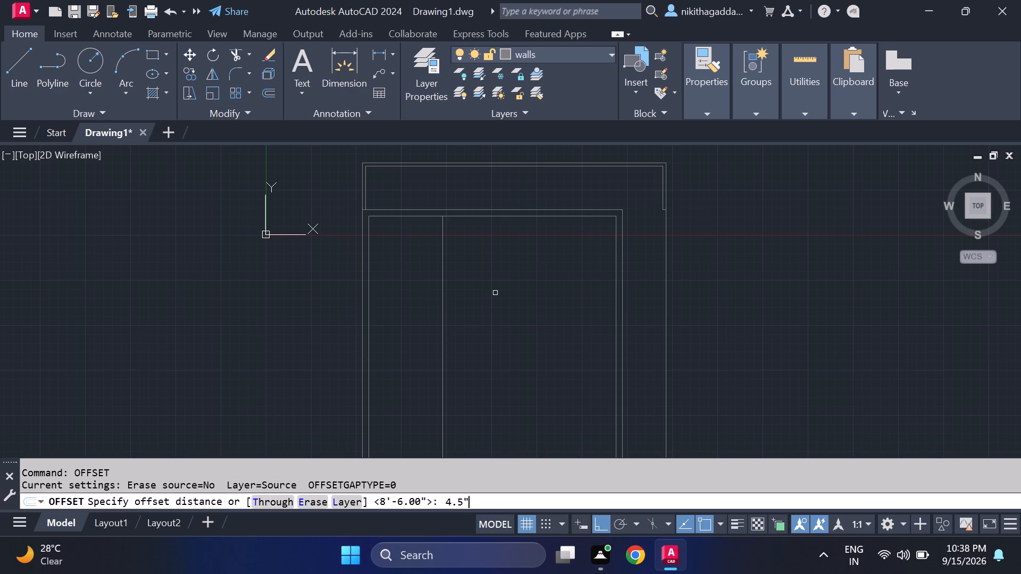
{"action": "left_click", "coordinate": [443, 276]}
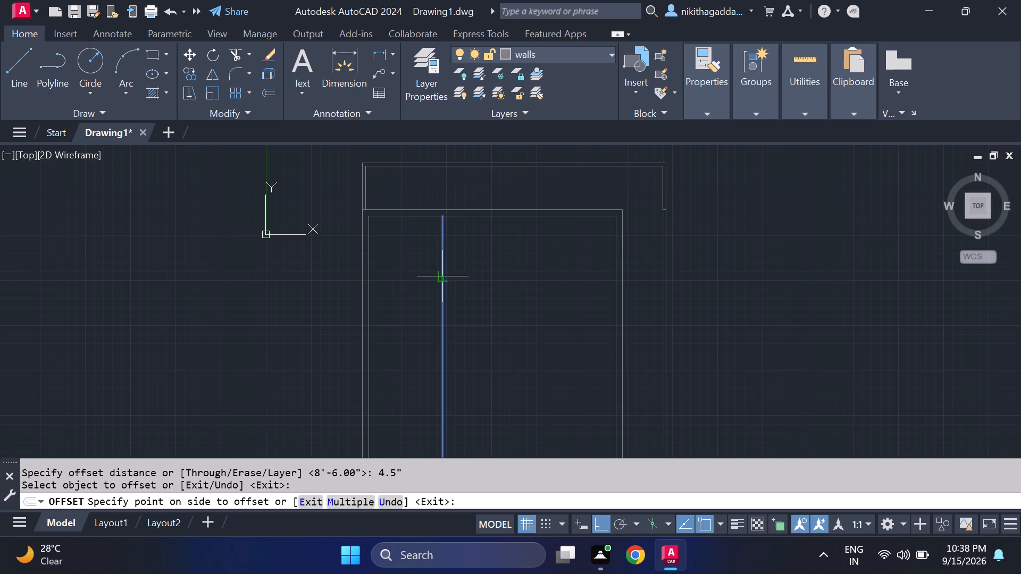
{"action": "left_click", "coordinate": [458, 278]}
{"action": "key", "text": "Escape"}
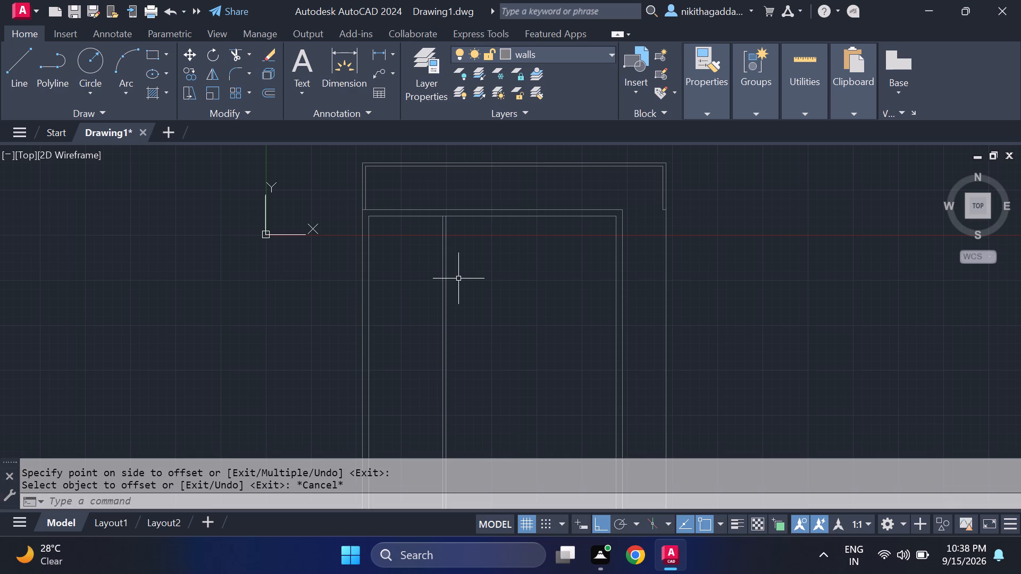
Offset the inner line of the main block's upper wall 5'6" down into the plan.
{"action": "type", "text": "of"}
{"action": "key", "text": "Return"}
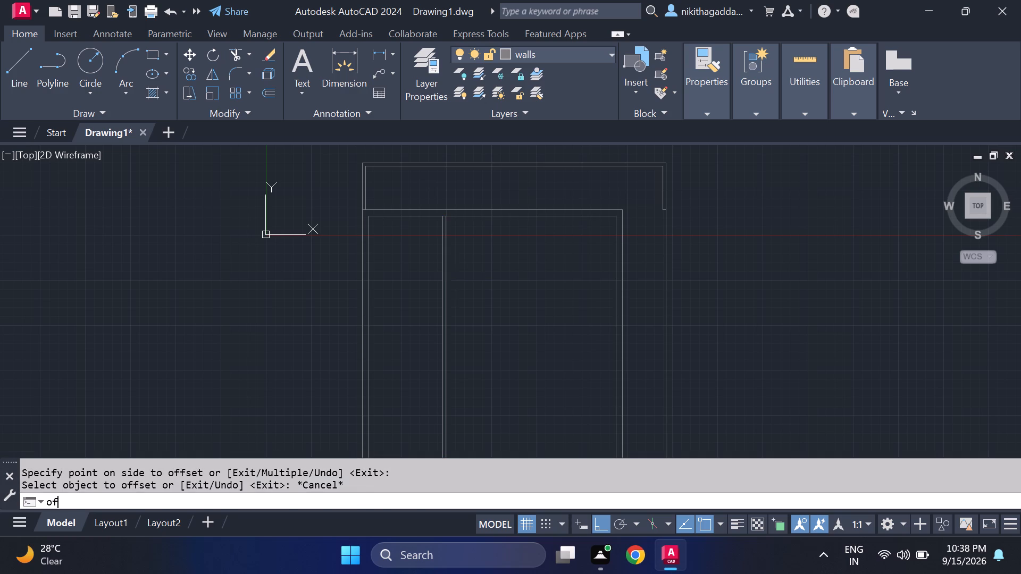
{"action": "type", "text": "5'6"}
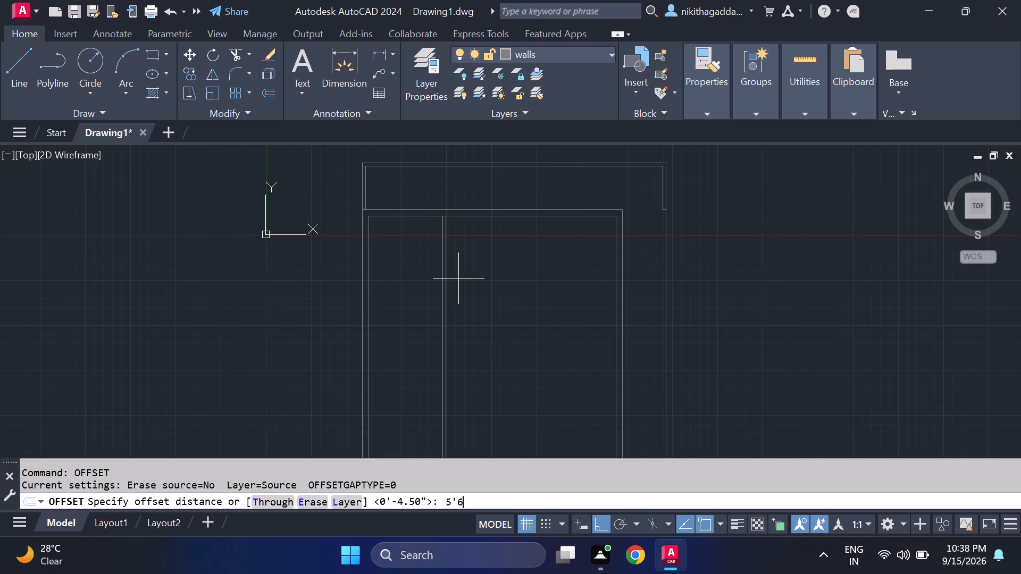
{"action": "key", "text": "shift+quotedbl"}
{"action": "key", "text": "Return"}
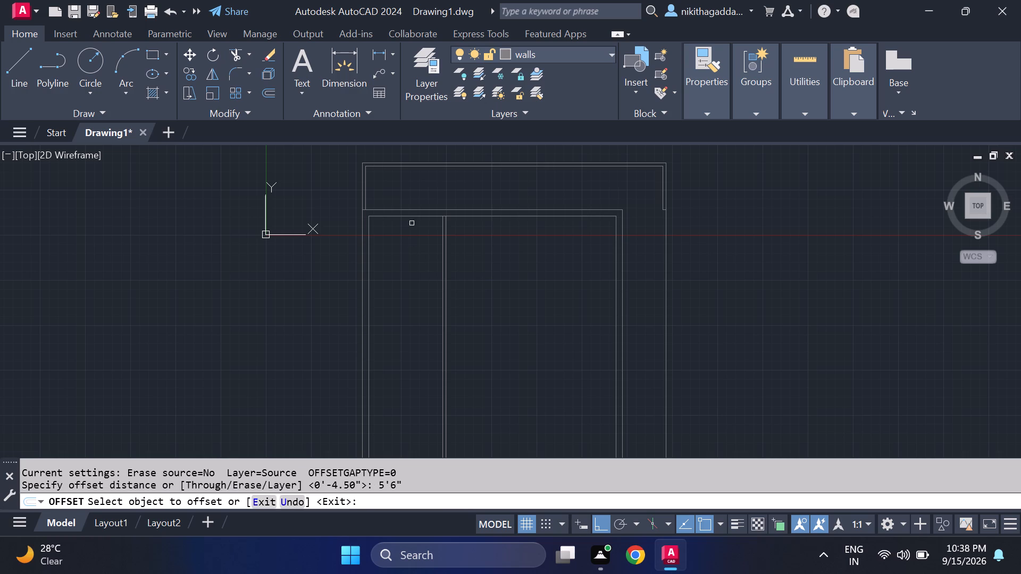
{"action": "left_click", "coordinate": [412, 218]}
{"action": "left_click", "coordinate": [386, 291]}
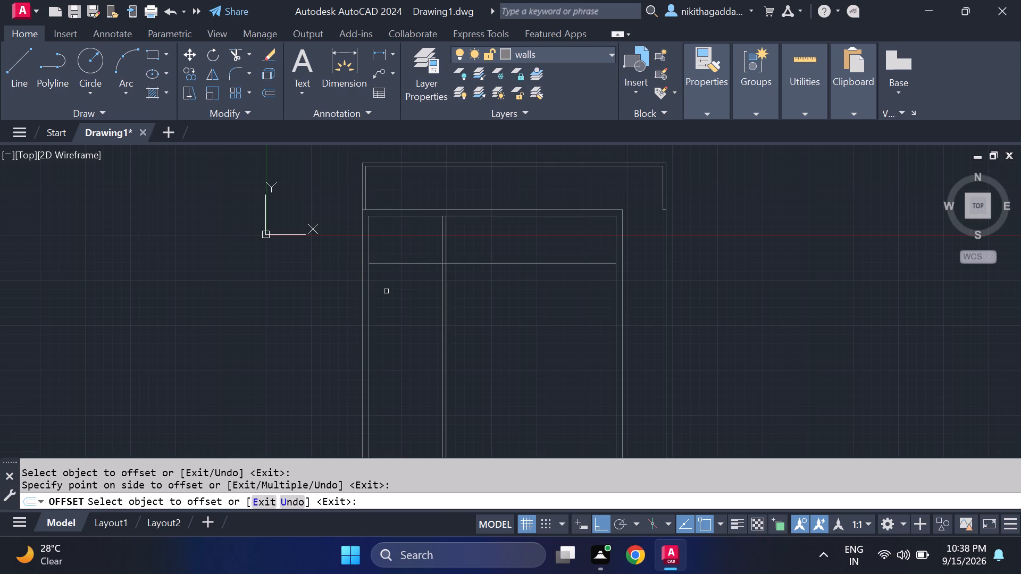
{"action": "key", "text": "Escape"}
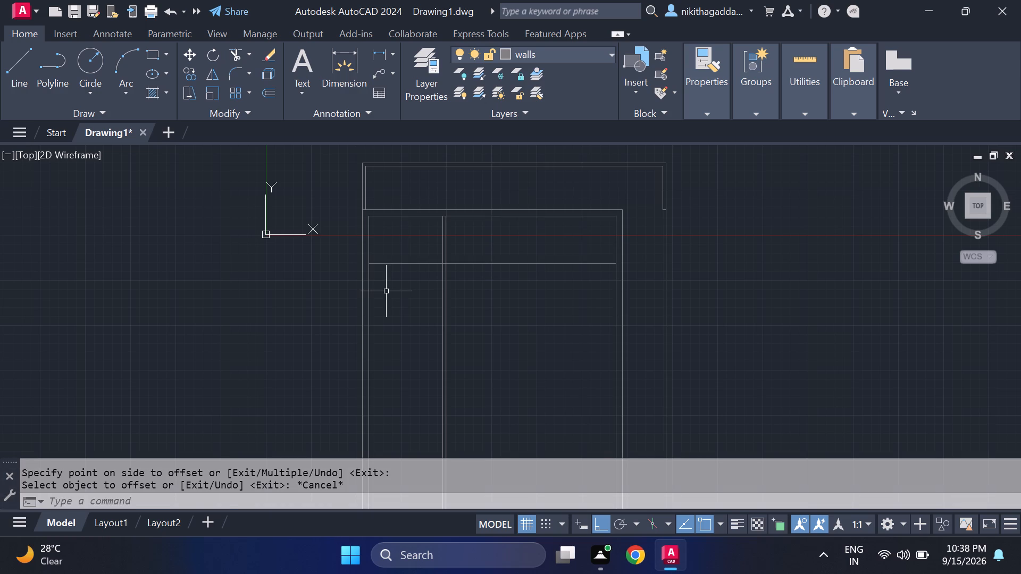
Offset the new horizontal partition line 4.5" downward to give the partition its thickness.
{"action": "type", "text": "of"}
{"action": "key", "text": "Return"}
{"action": "key", "text": "4"}
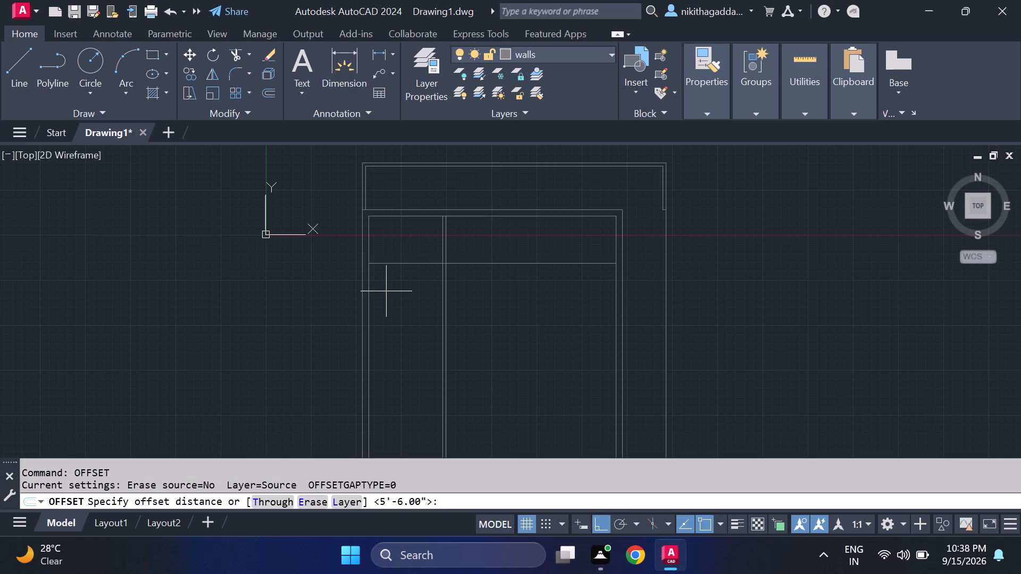
{"action": "type", "text": ".5"}
{"action": "key", "text": "shift+quotedbl"}
{"action": "key", "text": "Return"}
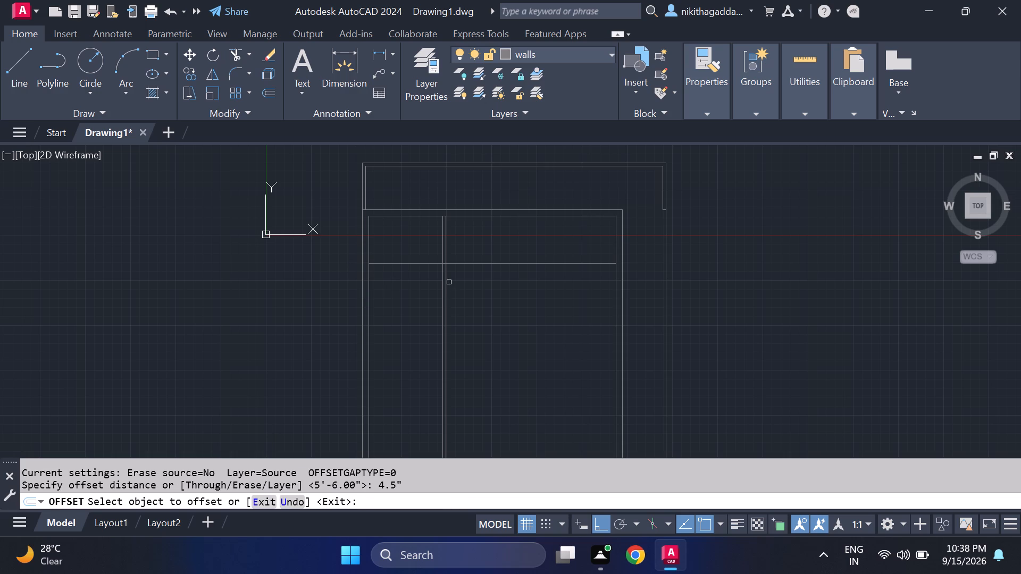
{"action": "left_click", "coordinate": [426, 266]}
{"action": "left_click", "coordinate": [425, 265]}
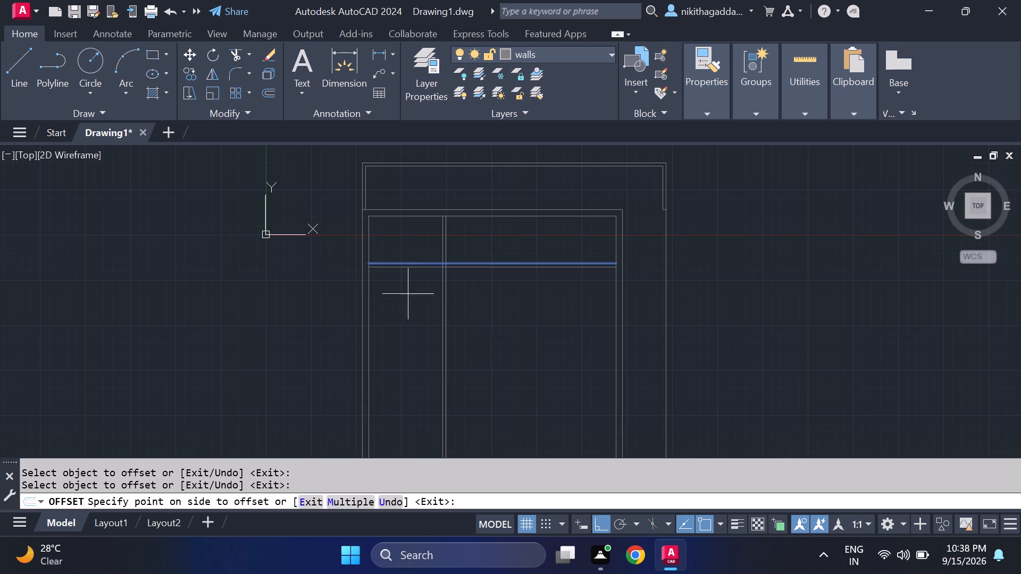
{"action": "left_click", "coordinate": [399, 308]}
{"action": "key", "text": "Escape"}
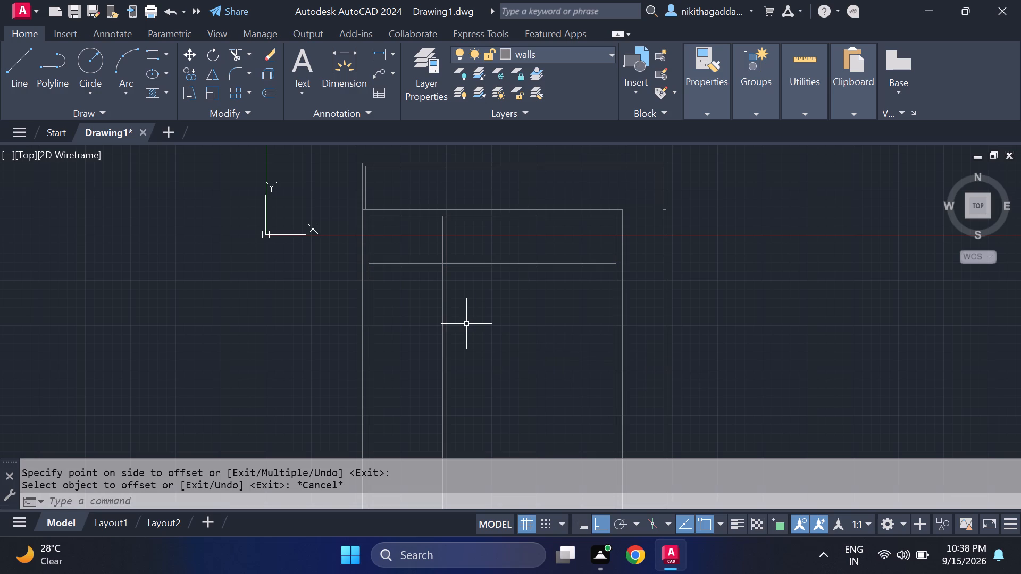
Trim both vertical partition lines below the horizontal partition, back to its upper line.
{"action": "type", "text": "tr"}
{"action": "key", "text": "Return"}
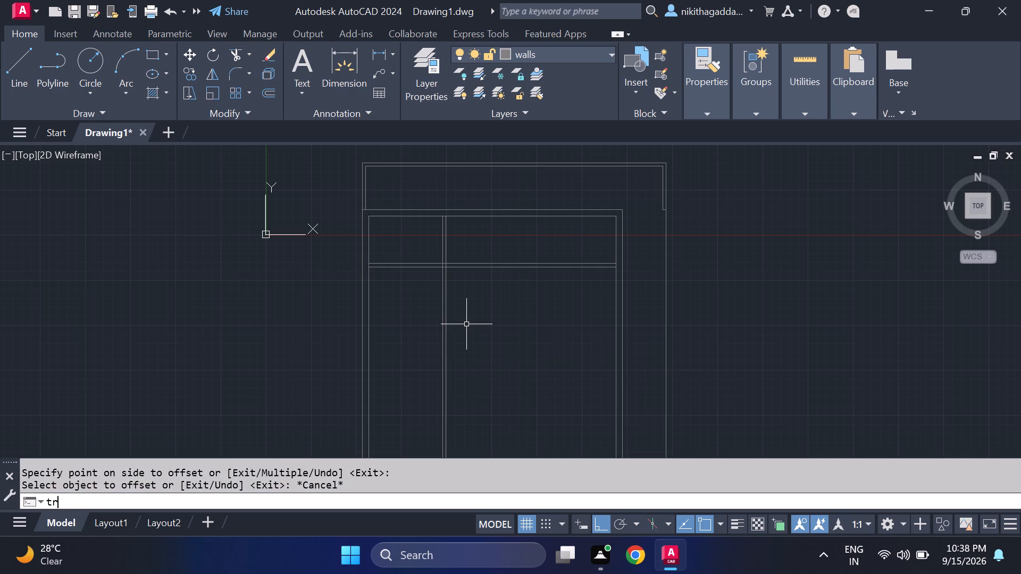
{"action": "left_click_drag", "start_coordinate": [466, 324], "coordinate": [435, 402]}
{"action": "left_click_drag", "start_coordinate": [504, 348], "coordinate": [429, 403]}
{"action": "scroll", "coordinate": [455, 396], "scroll_direction": "down", "scroll_amount": 2}
{"action": "middle_click_drag", "start_coordinate": [470, 439], "coordinate": [456, 318]}
{"action": "middle_click_drag", "start_coordinate": [457, 318], "coordinate": [460, 340]}
{"action": "scroll", "coordinate": [445, 242], "scroll_direction": "up", "scroll_amount": 4}
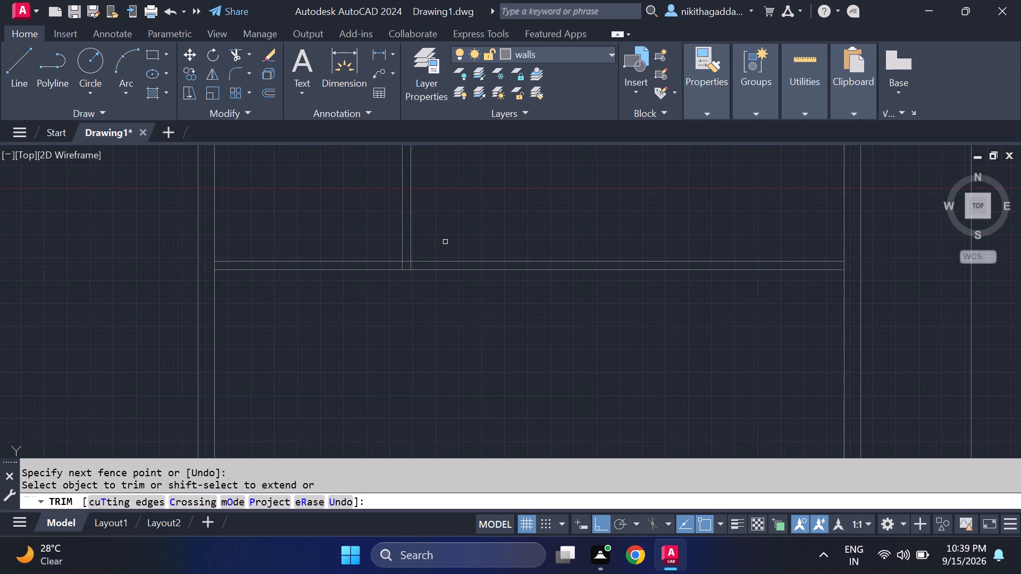
{"action": "scroll", "coordinate": [416, 267], "scroll_direction": "up", "scroll_amount": 2}
{"action": "left_click_drag", "start_coordinate": [416, 266], "coordinate": [375, 263]}
{"action": "scroll", "coordinate": [425, 300], "scroll_direction": "down", "scroll_amount": 3}
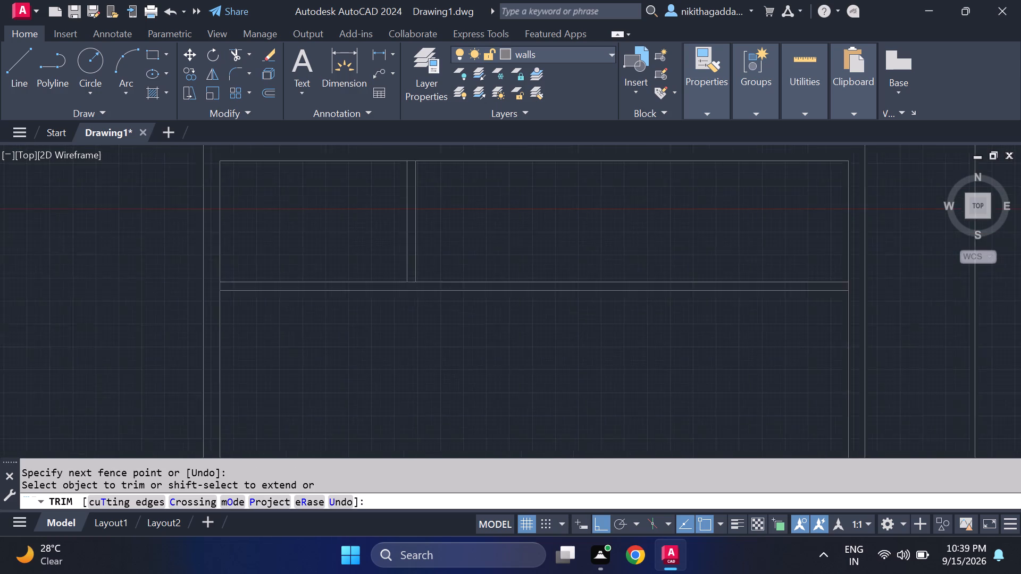
{"action": "middle_click_drag", "start_coordinate": [425, 329], "coordinate": [416, 289]}
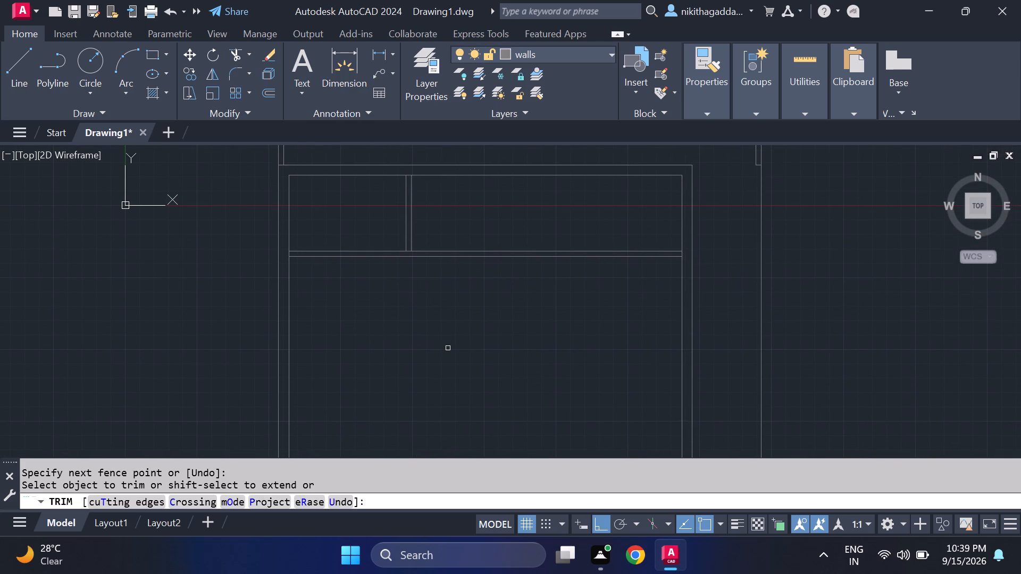
{"action": "key", "text": "Escape"}
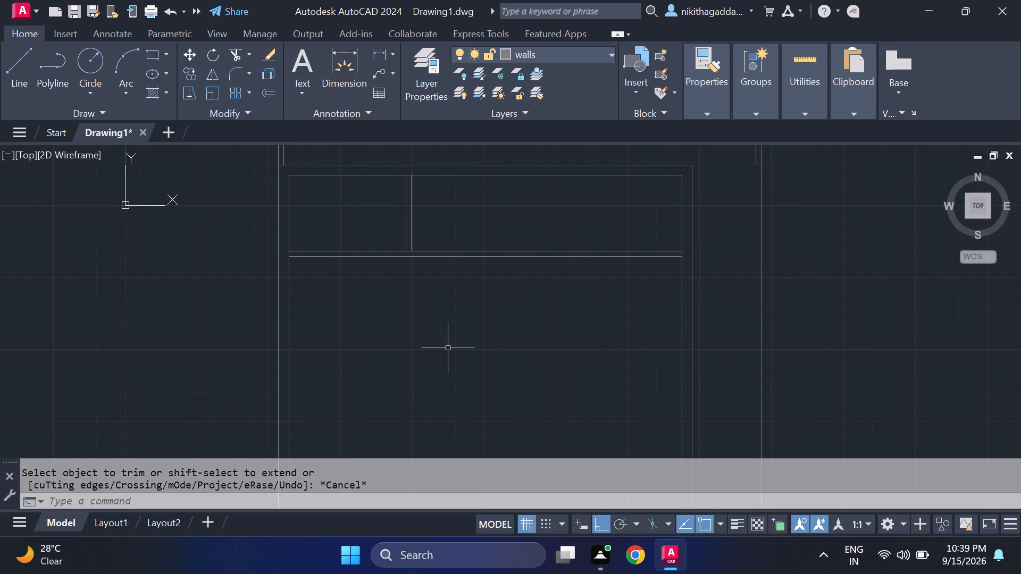
Trim the horizontal partition's upper line between the vertical partition and the right wall.
{"action": "type", "text": "tr"}
{"action": "key", "text": "Return"}
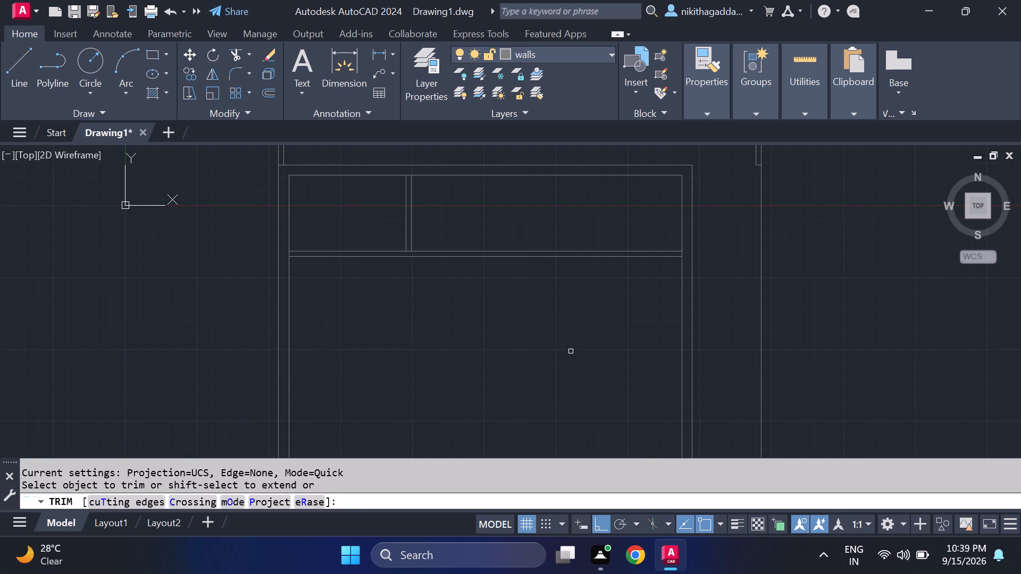
{"action": "left_click", "coordinate": [545, 251]}
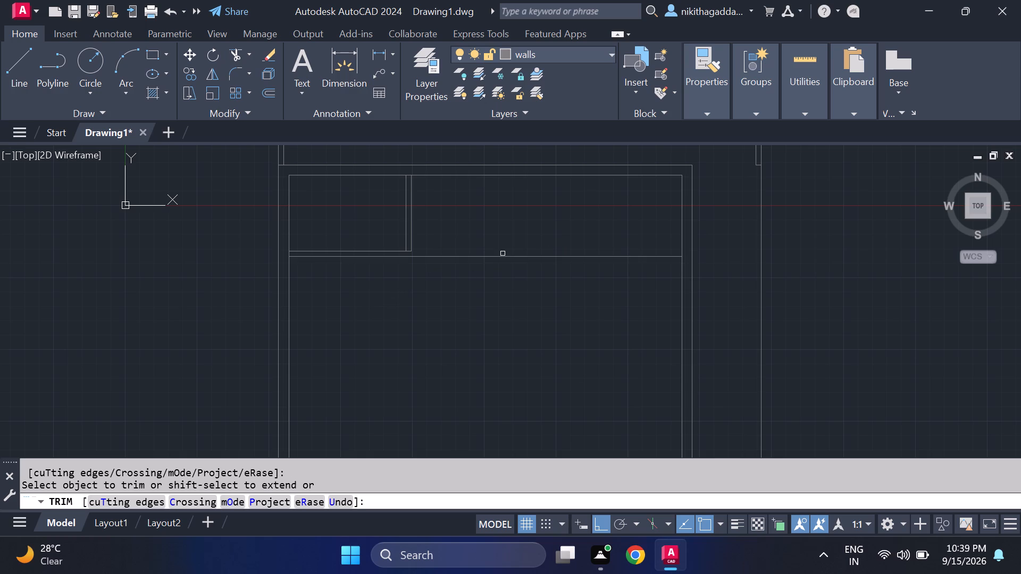
{"action": "key", "text": "Escape"}
Extend both vertical partition lines down to the horizontal partition's lower line.
{"action": "type", "text": "ex"}
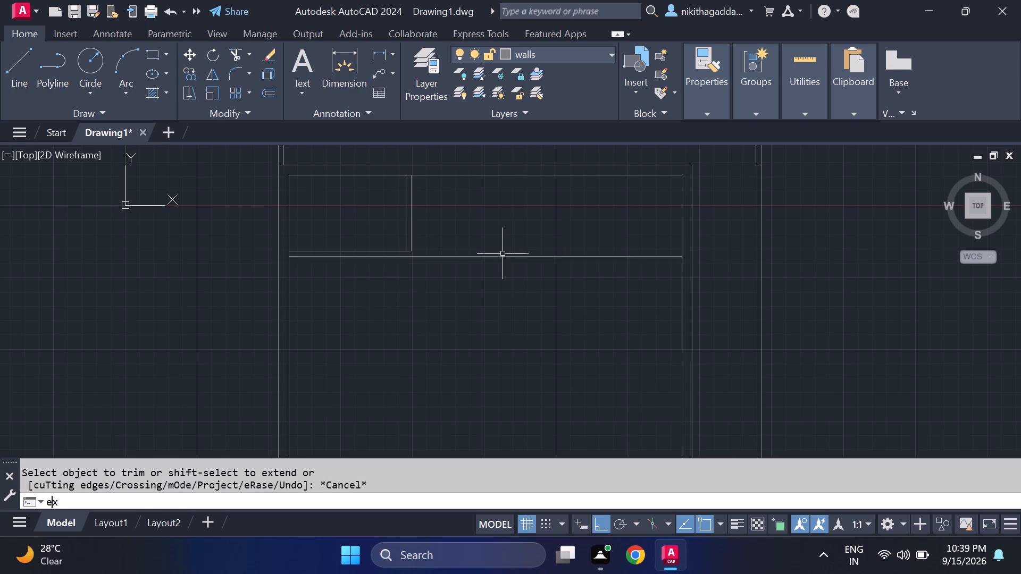
{"action": "key", "text": "Return"}
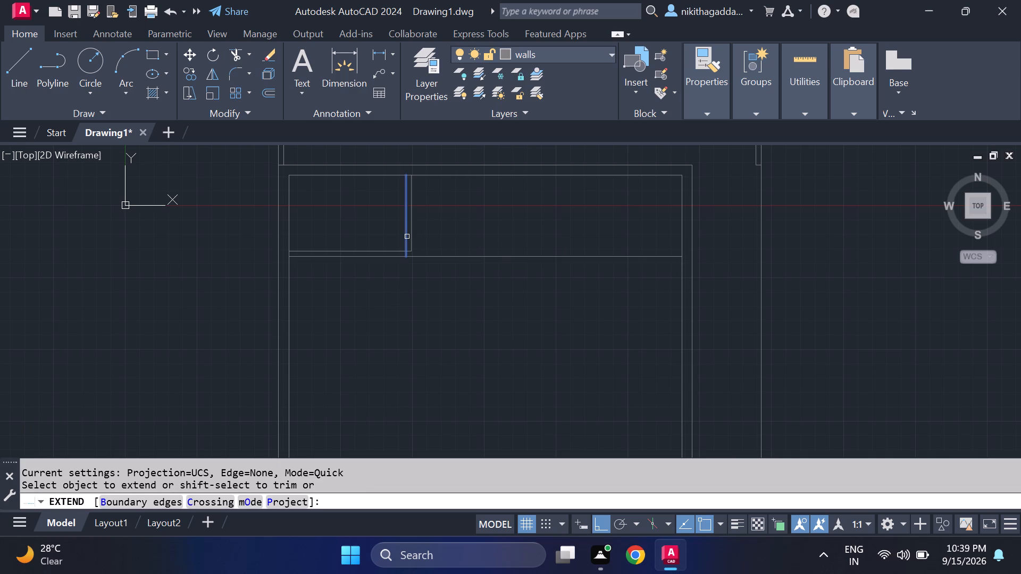
{"action": "left_click", "coordinate": [410, 233]}
{"action": "left_click", "coordinate": [407, 238]}
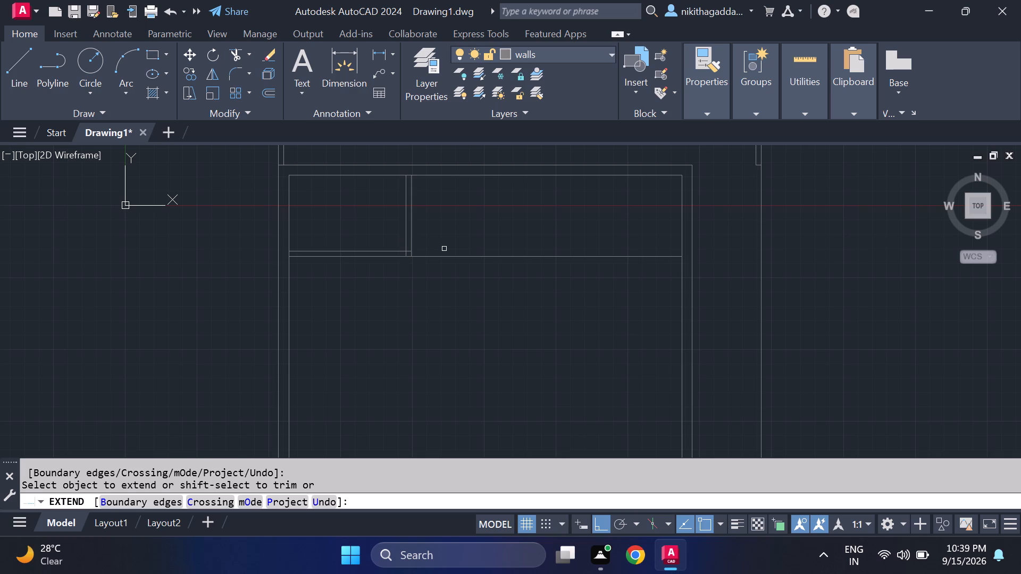
{"action": "key", "text": "Escape"}
Trim the horizontal partition's lower line between the vertical partition and the right wall to close the small room's corner.
{"action": "type", "text": "tr"}
{"action": "key", "text": "Return"}
{"action": "left_click_drag", "start_coordinate": [444, 248], "coordinate": [453, 299]}
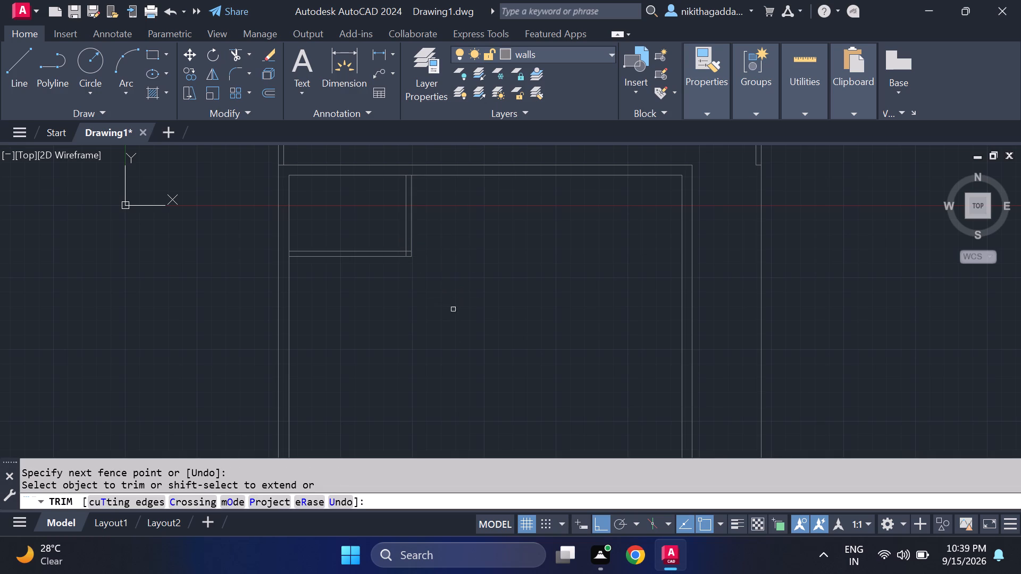
{"action": "scroll", "coordinate": [450, 366], "scroll_direction": "down", "scroll_amount": 1}
{"action": "middle_click_drag", "start_coordinate": [450, 366], "coordinate": [436, 336]}
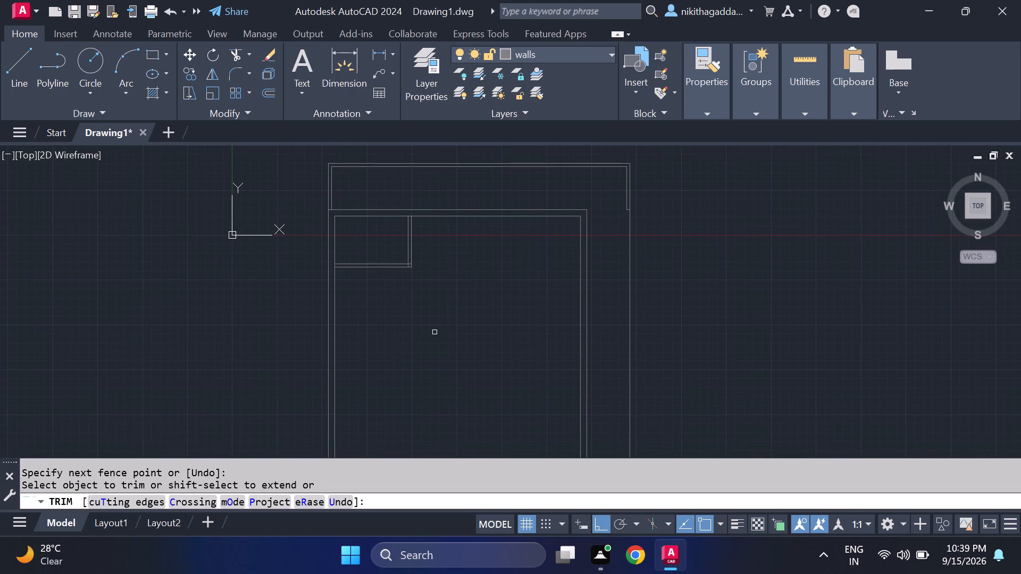
{"action": "key", "text": "Escape"}
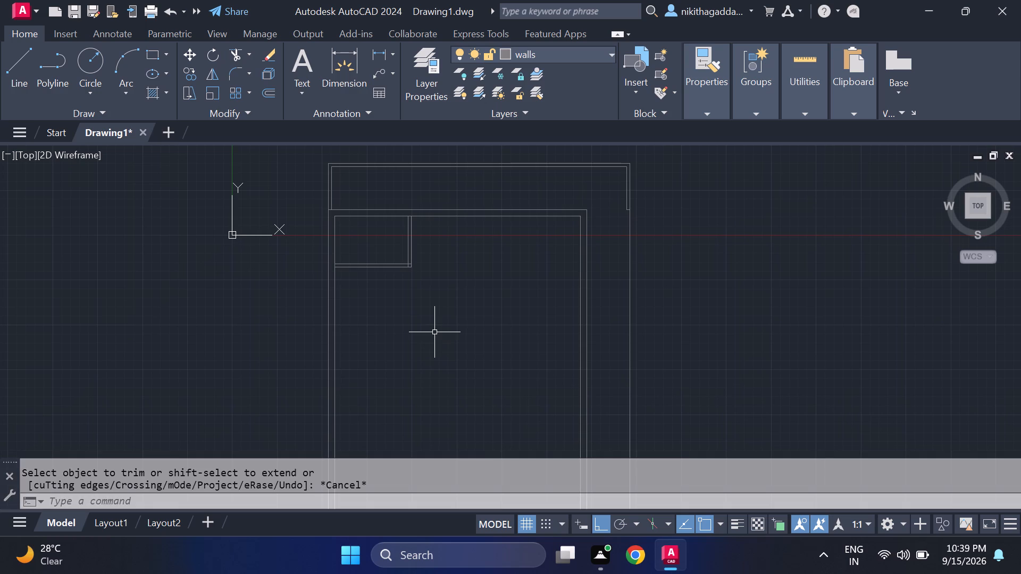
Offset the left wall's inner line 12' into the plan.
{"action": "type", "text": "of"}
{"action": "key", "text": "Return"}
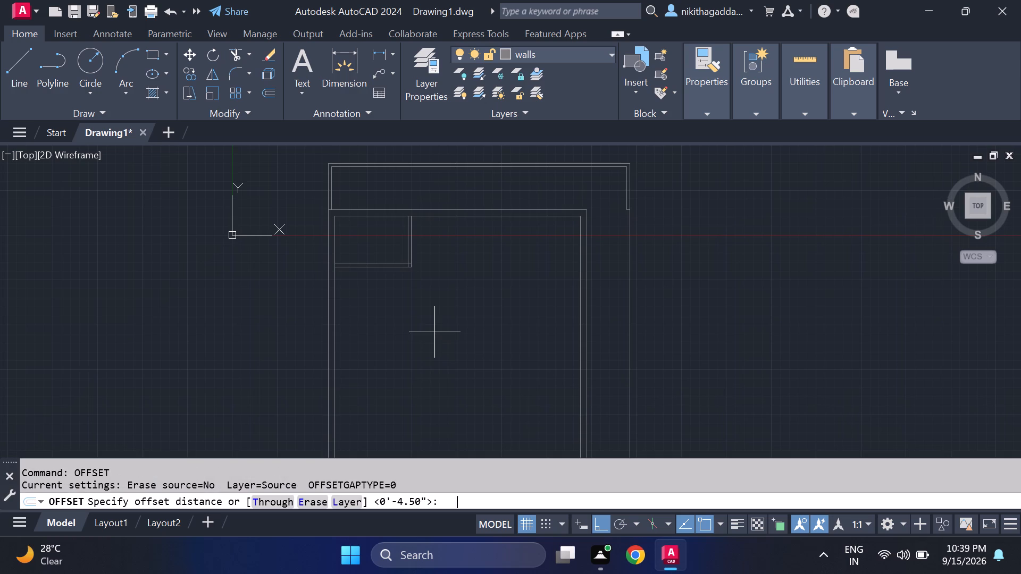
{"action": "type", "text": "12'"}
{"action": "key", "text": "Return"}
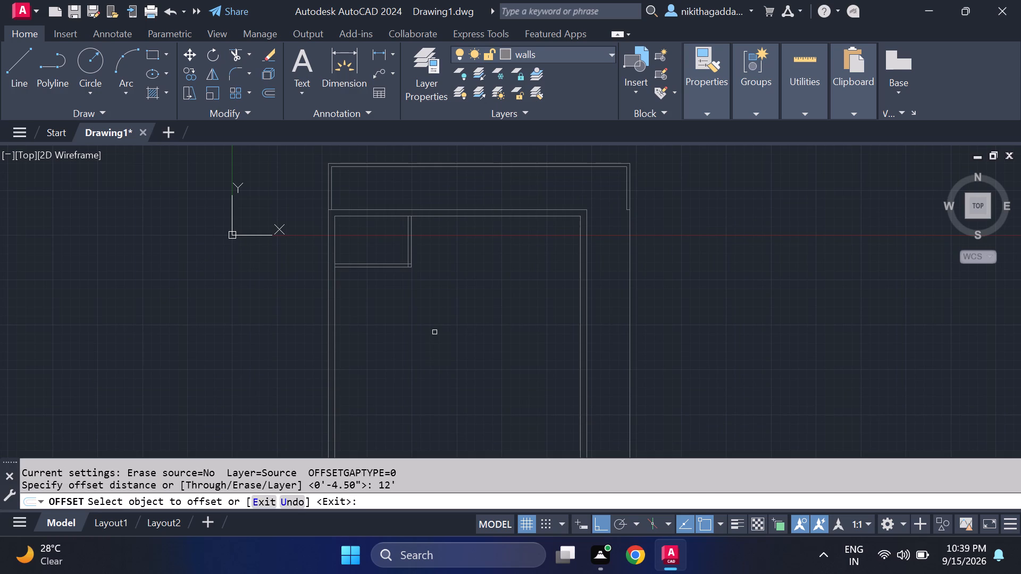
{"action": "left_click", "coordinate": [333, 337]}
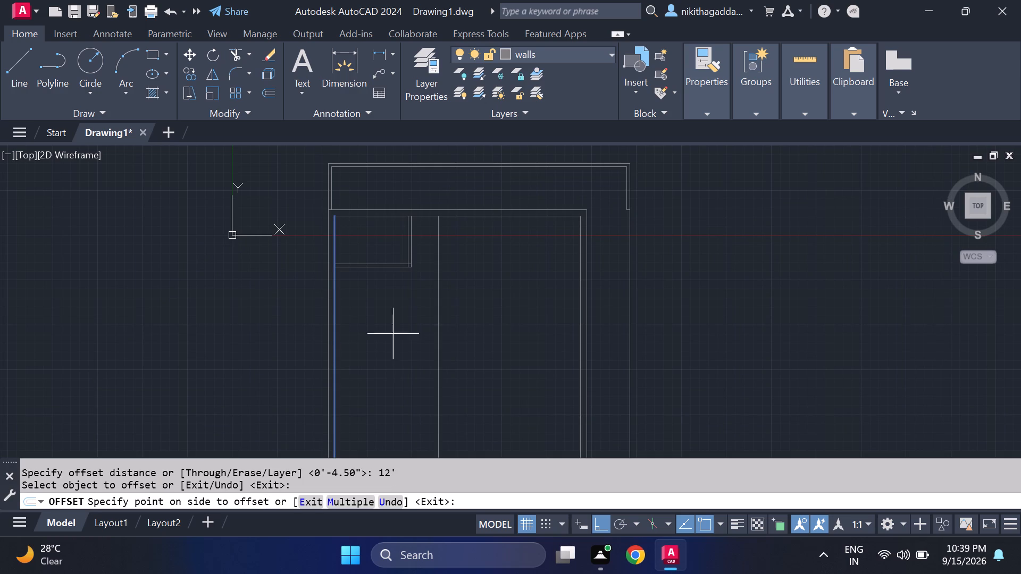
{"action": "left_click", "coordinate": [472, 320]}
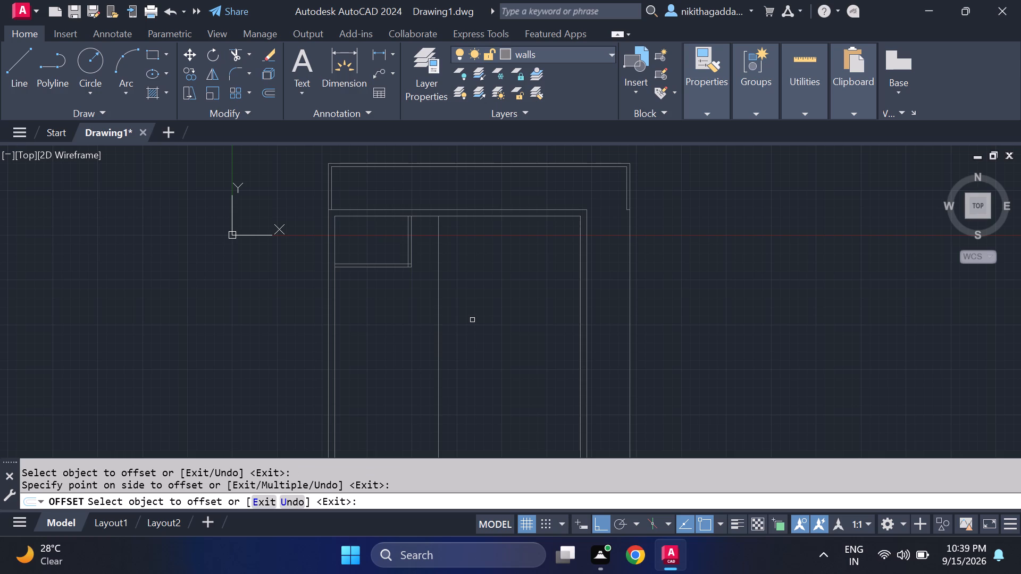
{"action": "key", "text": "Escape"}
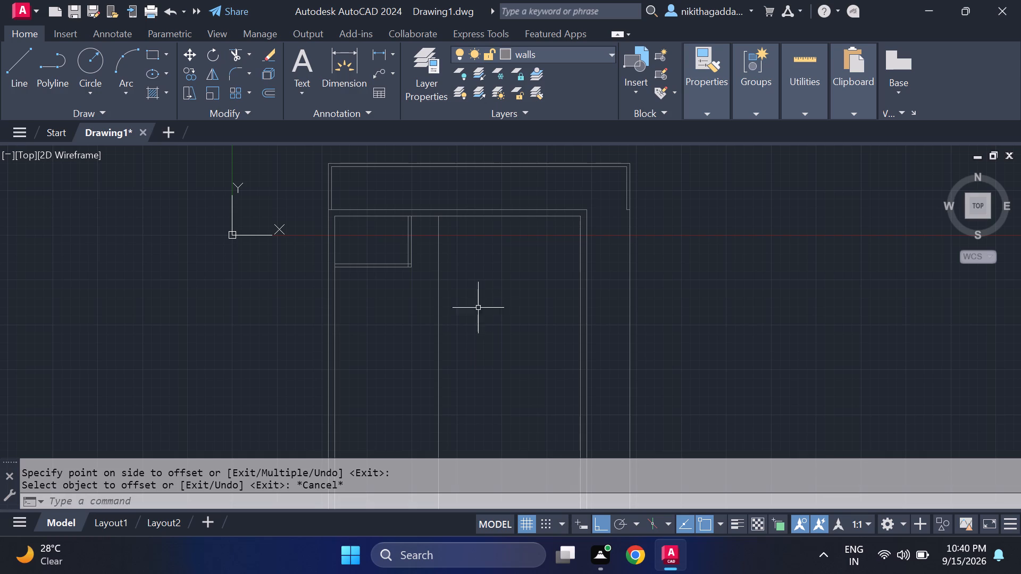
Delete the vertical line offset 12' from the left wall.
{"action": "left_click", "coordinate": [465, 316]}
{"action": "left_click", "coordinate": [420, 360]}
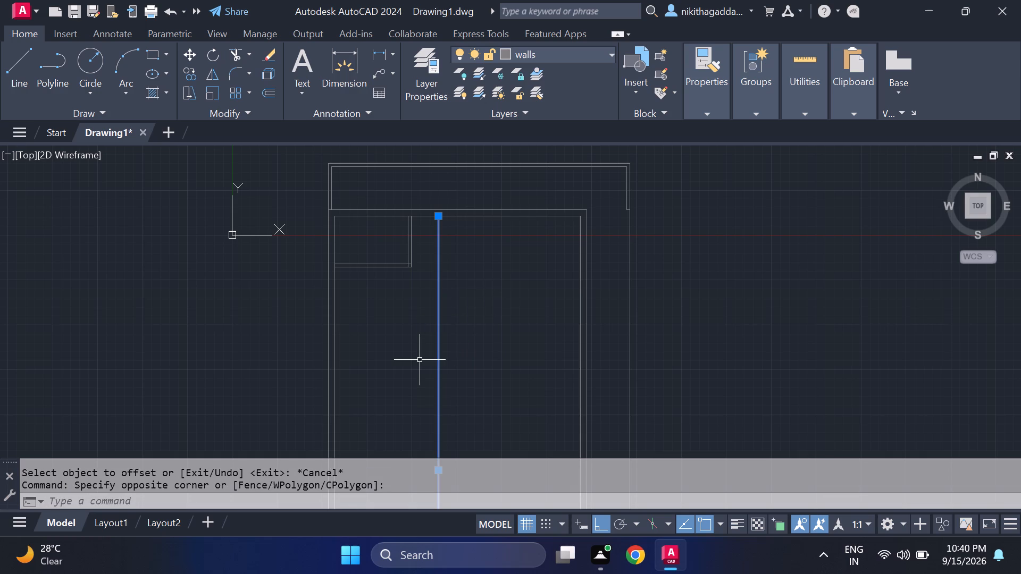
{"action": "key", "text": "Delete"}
Offset the right wall's inner line 14' into the plan.
{"action": "type", "text": "of"}
{"action": "key", "text": "Return"}
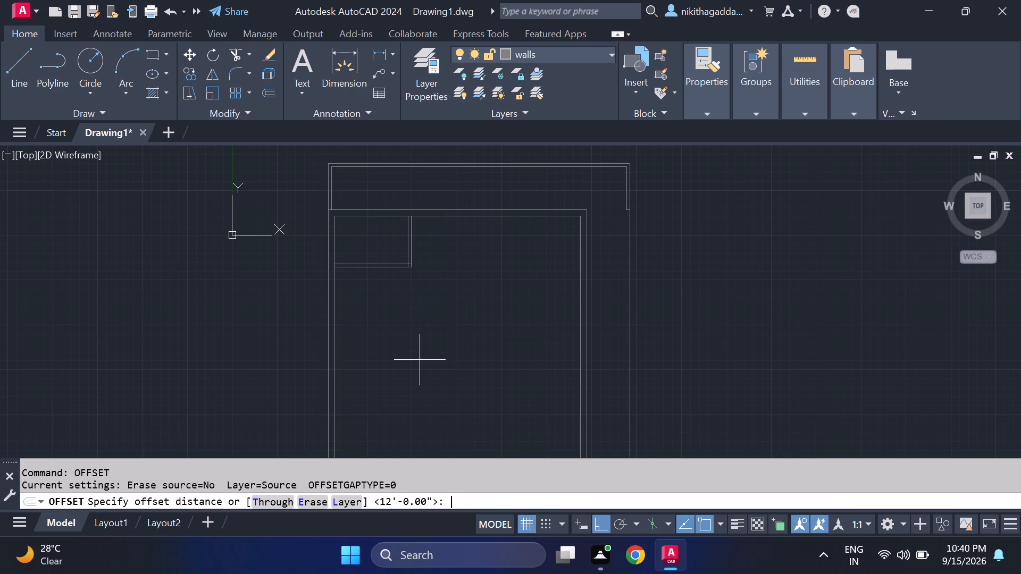
{"action": "key", "text": "1"}
{"action": "type", "text": "4'"}
{"action": "key", "text": "Return"}
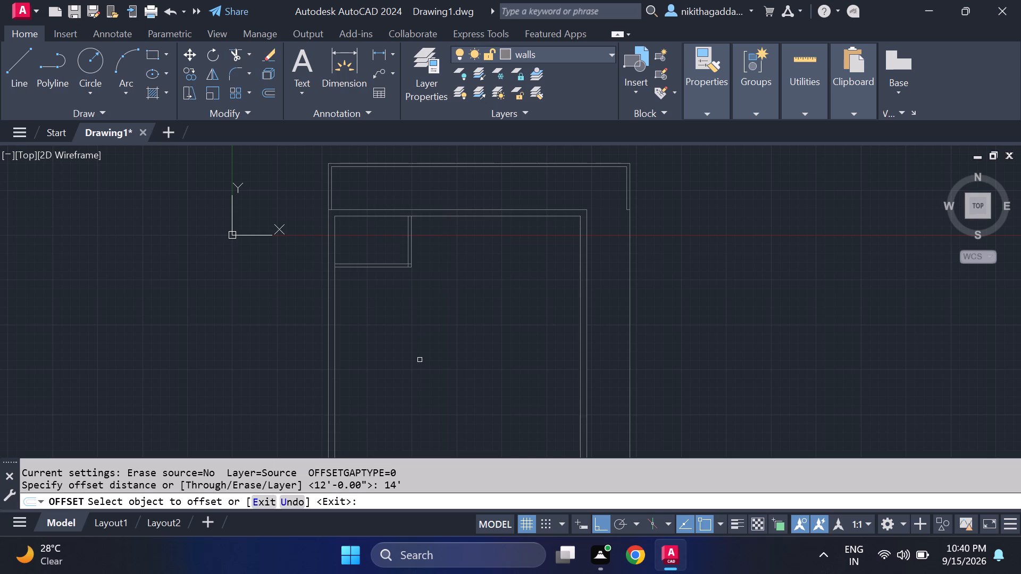
{"action": "left_click", "coordinate": [578, 263]}
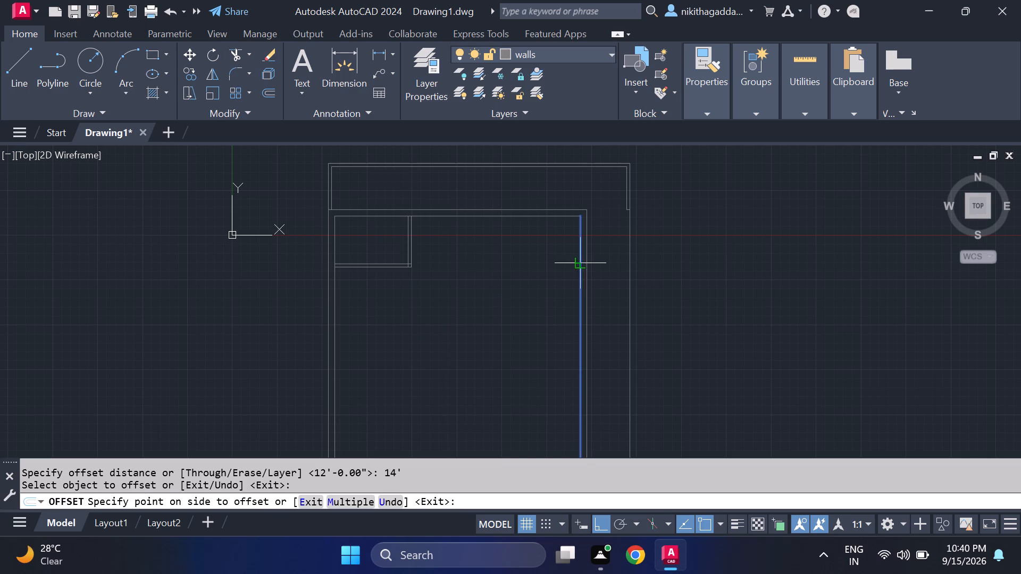
{"action": "left_click", "coordinate": [468, 288]}
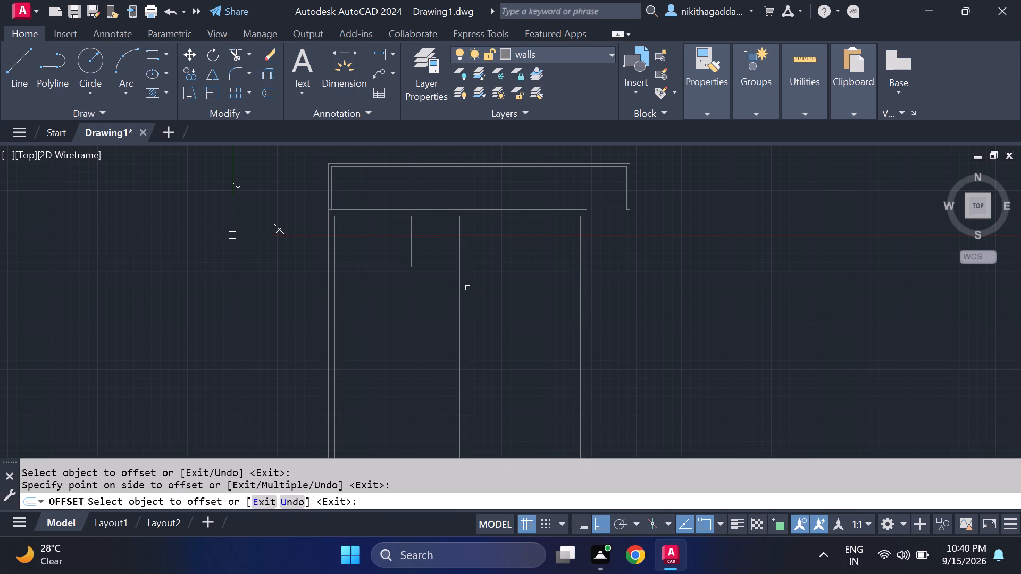
{"action": "key", "text": "Escape"}
Offset the vertical line 14' from the right wall by 4.5" toward the left wall to give the partition thickness.
{"action": "type", "text": "of"}
{"action": "key", "text": "Return"}
{"action": "key", "text": "4"}
{"action": "type", "text": ".5\""}
{"action": "key", "text": "Return"}
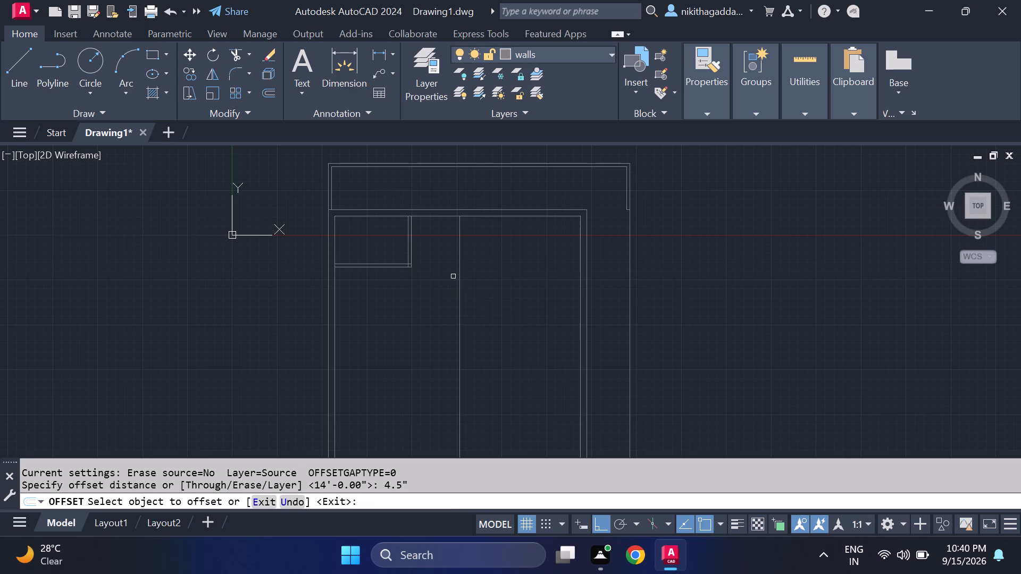
{"action": "left_click", "coordinate": [462, 289]}
{"action": "left_click", "coordinate": [431, 313]}
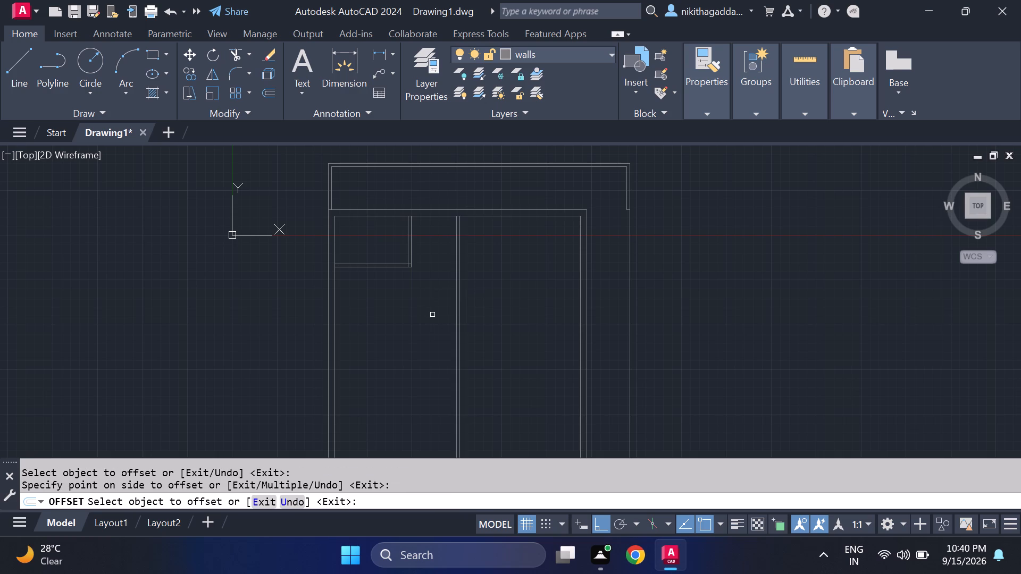
{"action": "key", "text": "Escape"}
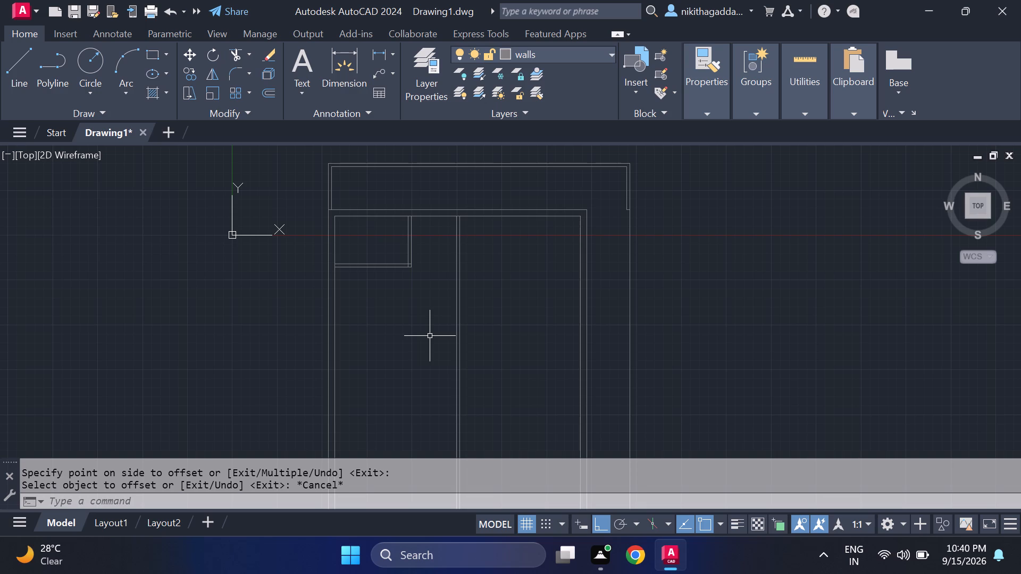
Offset the top wall's inner line 11'1.5" down into the plan.
{"action": "type", "text": "of"}
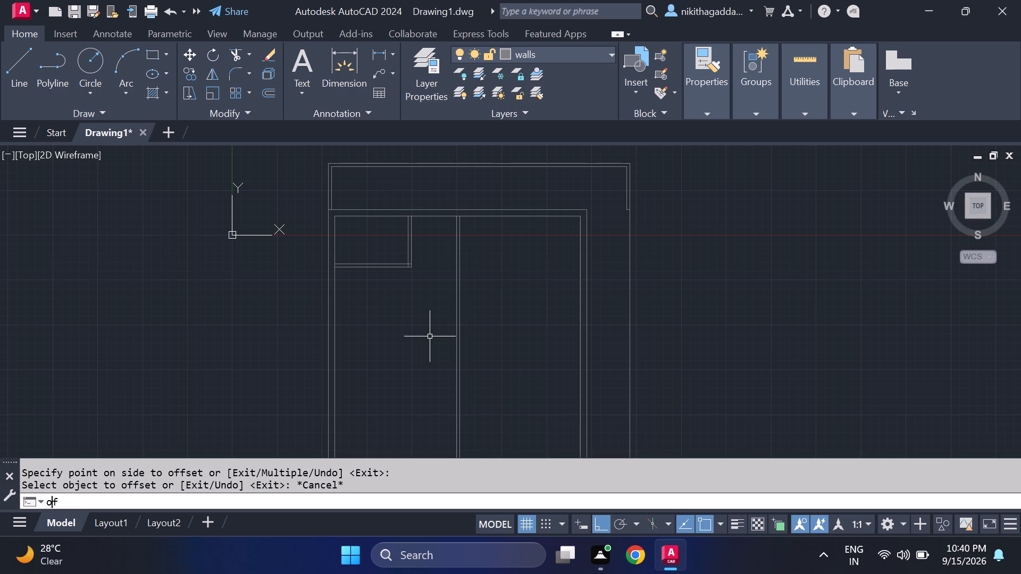
{"action": "key", "text": "Return"}
{"action": "type", "text": "11"}
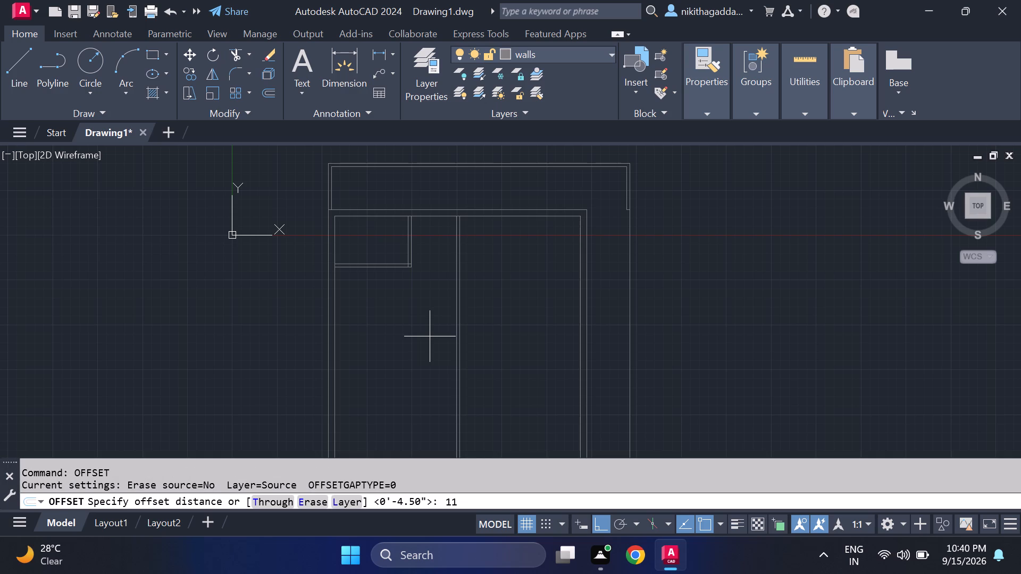
{"action": "key", "text": "apostrophe"}
{"action": "key", "text": "1"}
{"action": "key", "text": "period"}
{"action": "key", "text": "5"}
{"action": "key", "text": "shift+quotedbl"}
{"action": "key", "text": "Return"}
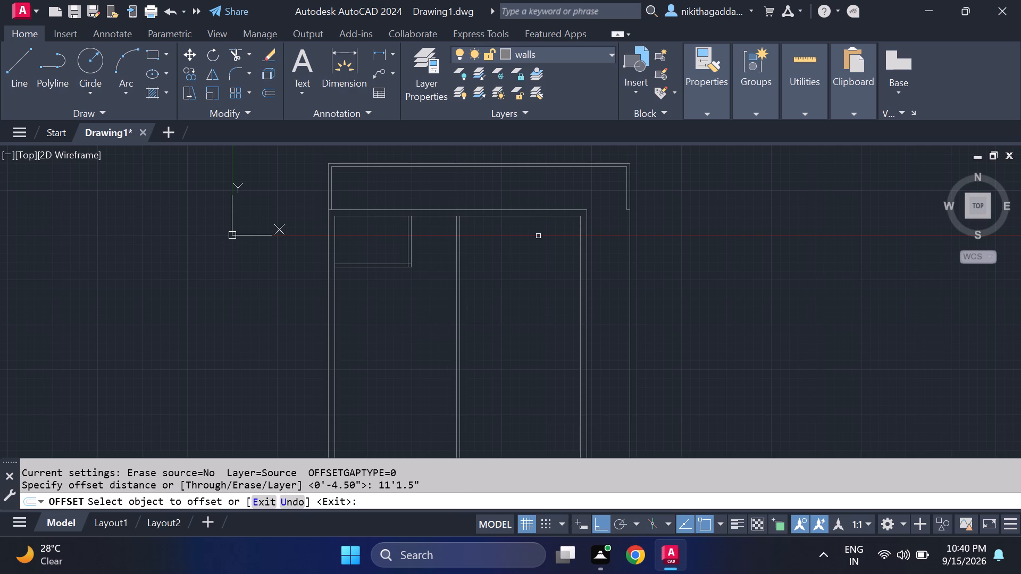
{"action": "left_click", "coordinate": [537, 218]}
{"action": "left_click", "coordinate": [524, 361]}
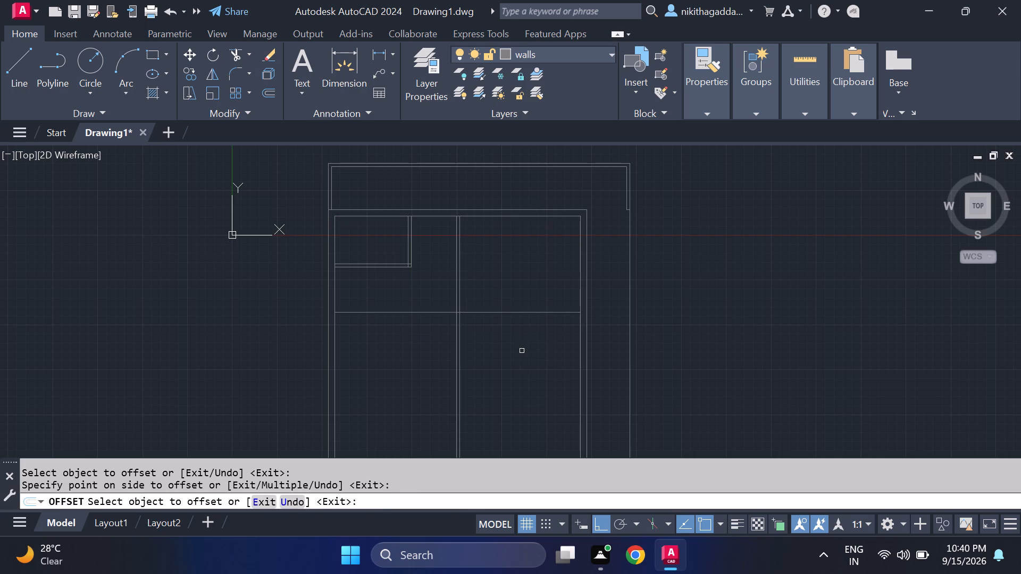
{"action": "key", "text": "Escape"}
Offset the new horizontal line 4.5" downward to form the horizontal partition.
{"action": "type", "text": "of"}
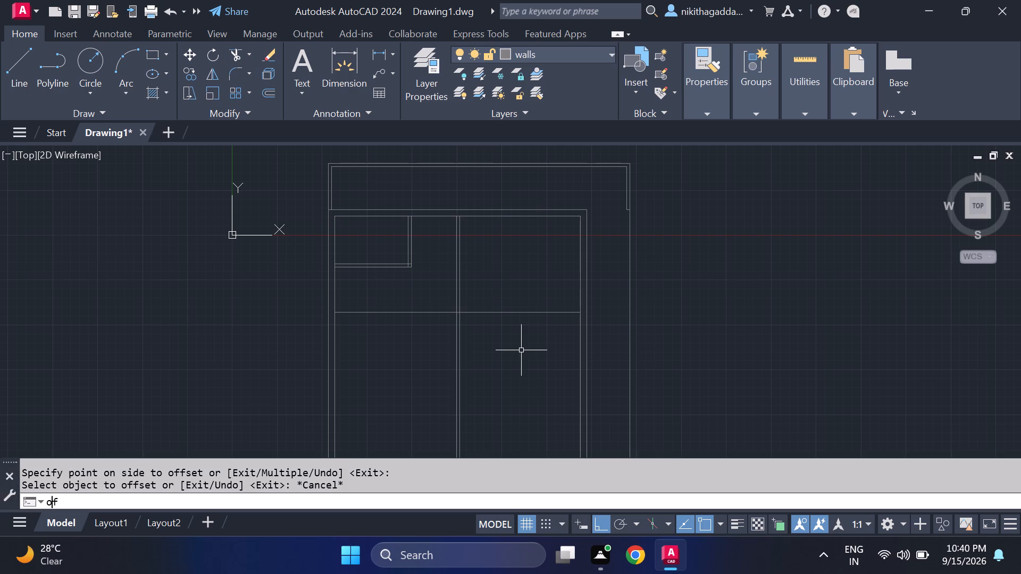
{"action": "key", "text": "Return"}
{"action": "key", "text": "4"}
{"action": "type", "text": ".5"}
{"action": "key", "text": "shift+quotedbl"}
{"action": "key", "text": "Return"}
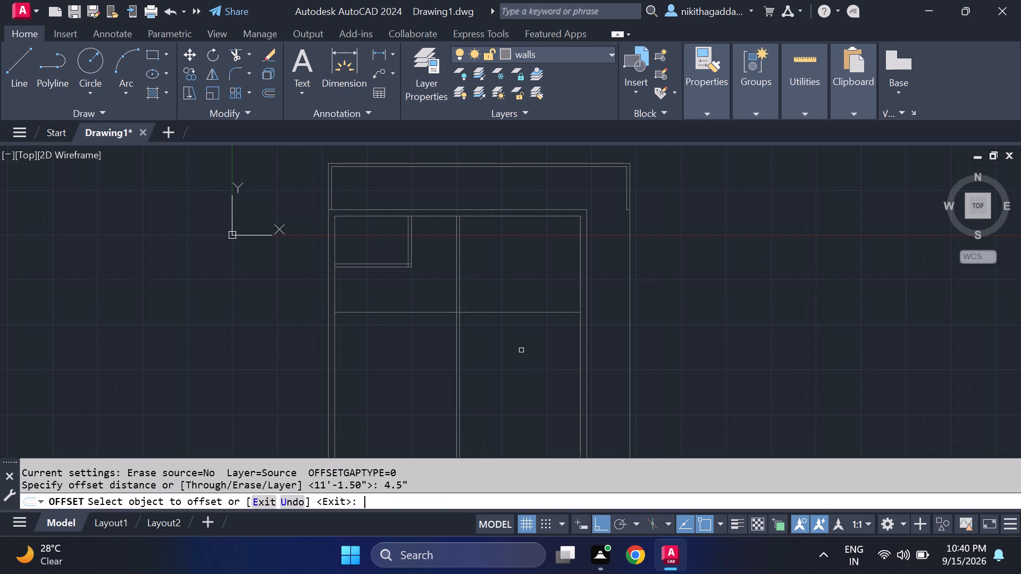
{"action": "left_click", "coordinate": [483, 313]}
{"action": "left_click", "coordinate": [486, 399]}
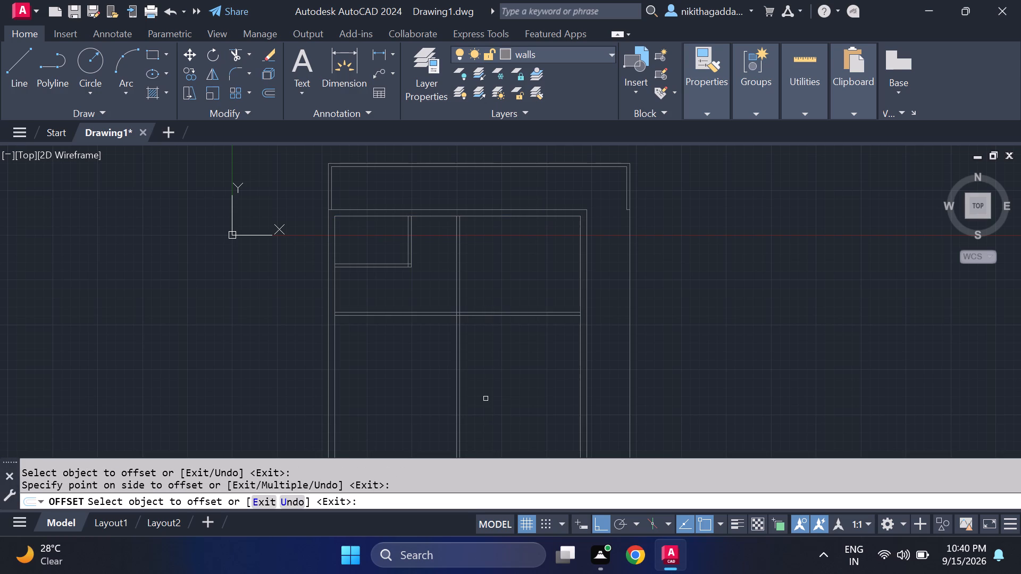
{"action": "key", "text": "Escape"}
Trim the horizontal partition left of the vertical partition and the vertical partition below the horizontal one, leaving a closed upper-right room.
{"action": "type", "text": "tr"}
{"action": "key", "text": "Return"}
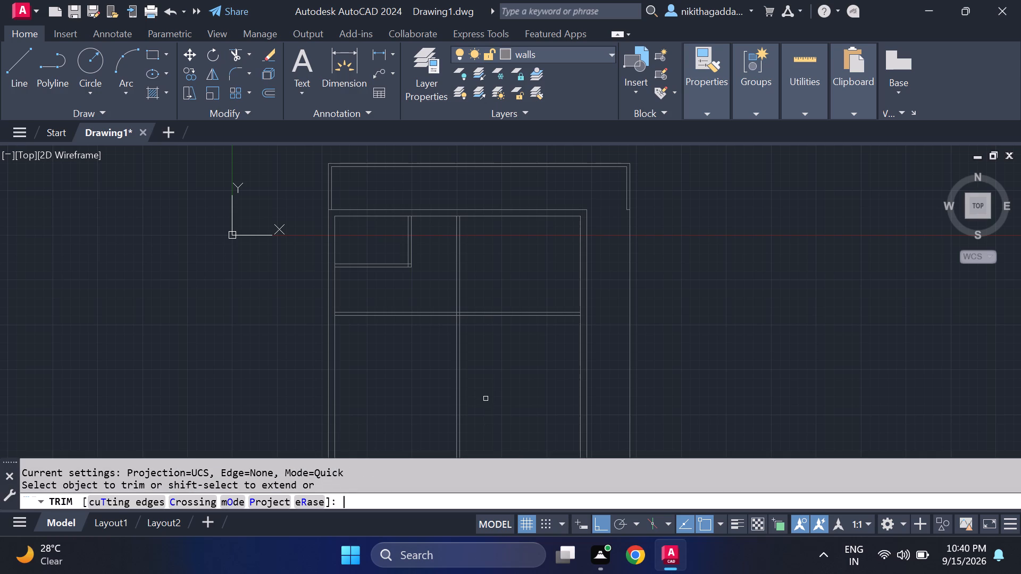
{"action": "left_click_drag", "start_coordinate": [405, 312], "coordinate": [395, 357]}
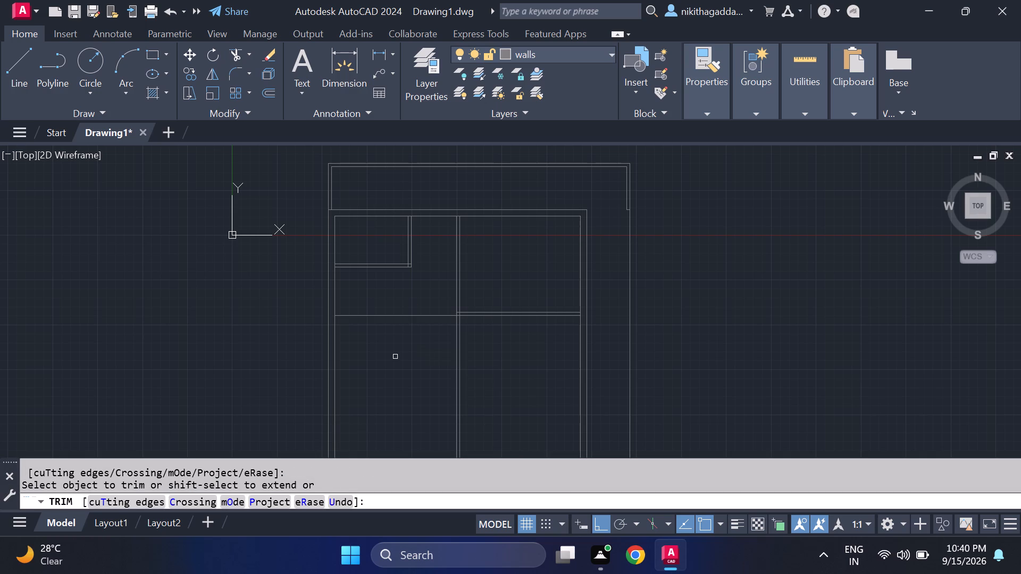
{"action": "left_click_drag", "start_coordinate": [395, 357], "coordinate": [395, 357]}
{"action": "left_click", "coordinate": [383, 317]}
{"action": "left_click_drag", "start_coordinate": [498, 381], "coordinate": [439, 418]}
{"action": "scroll", "coordinate": [468, 406], "scroll_direction": "down", "scroll_amount": 2}
{"action": "middle_click_drag", "start_coordinate": [467, 403], "coordinate": [459, 386]}
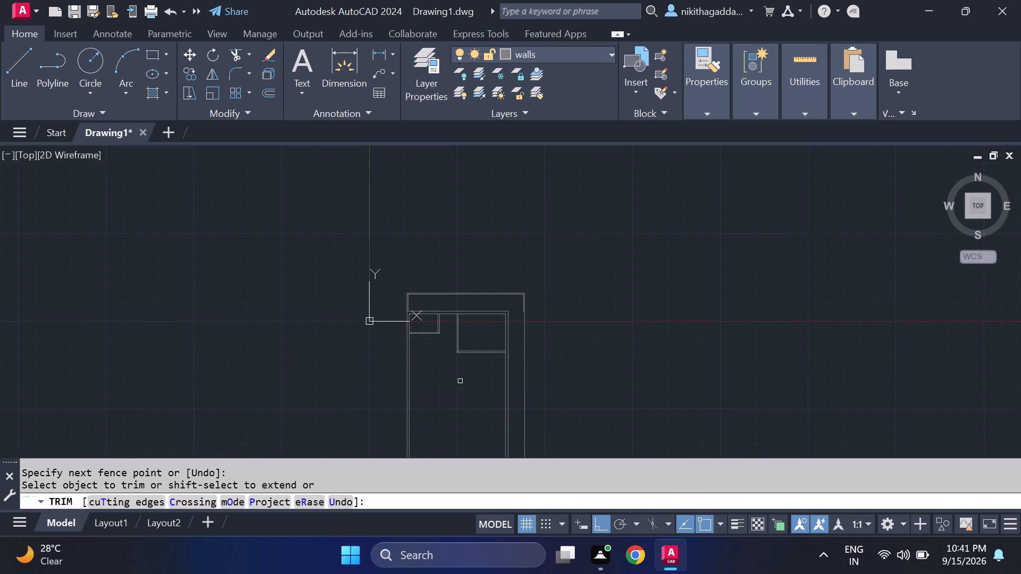
{"action": "scroll", "coordinate": [462, 378], "scroll_direction": "up", "scroll_amount": 2}
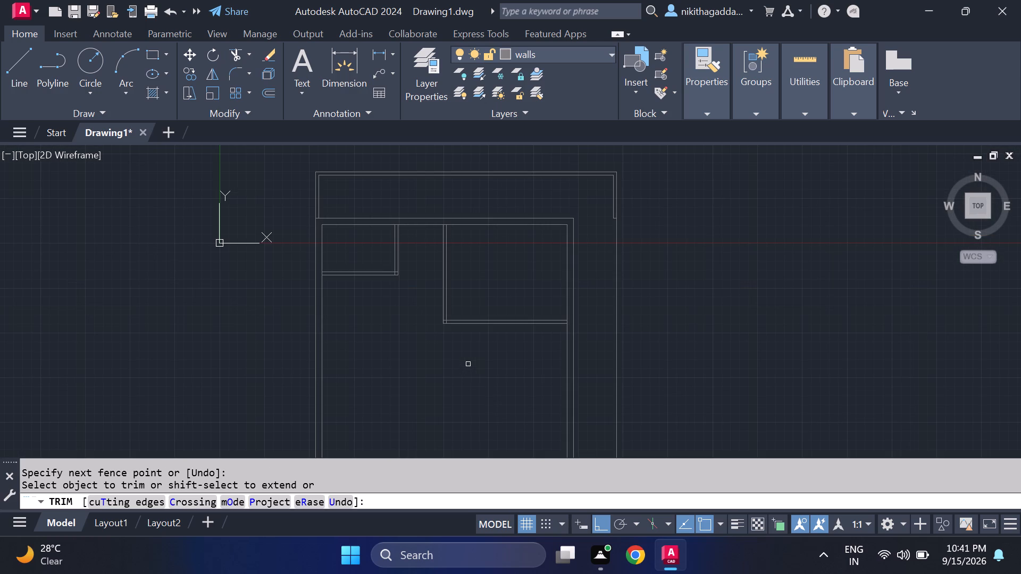
{"action": "key", "text": "Escape"}
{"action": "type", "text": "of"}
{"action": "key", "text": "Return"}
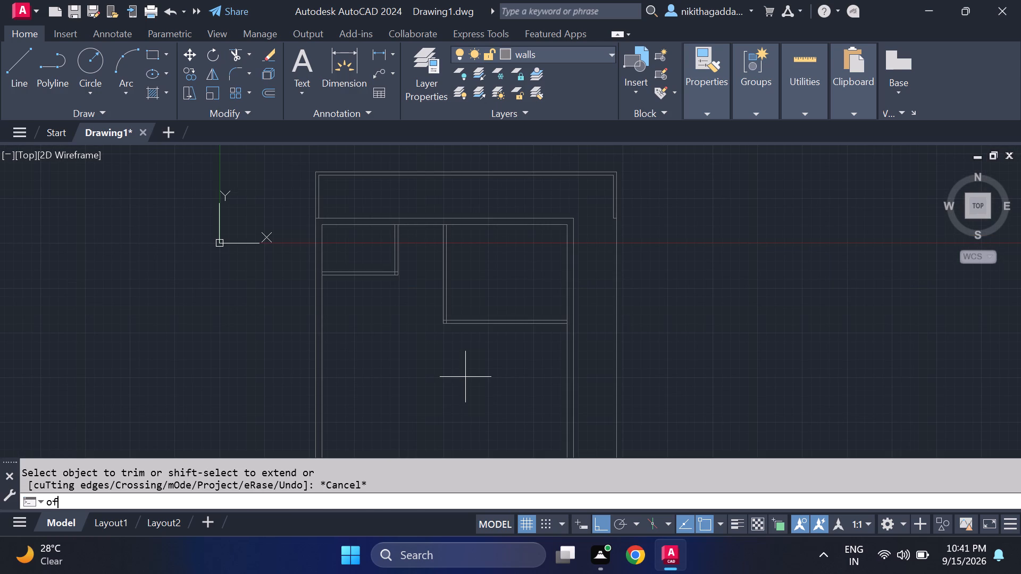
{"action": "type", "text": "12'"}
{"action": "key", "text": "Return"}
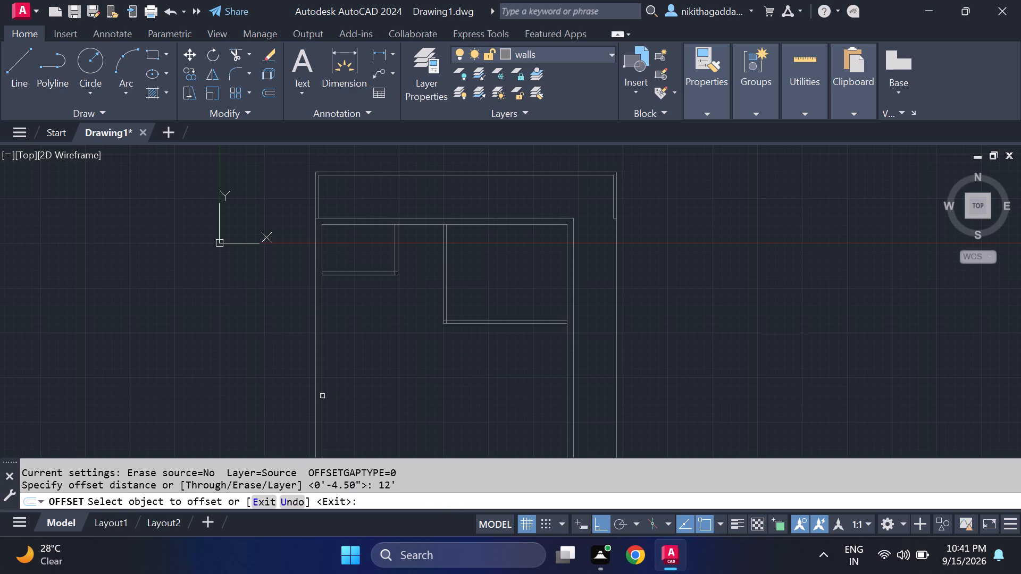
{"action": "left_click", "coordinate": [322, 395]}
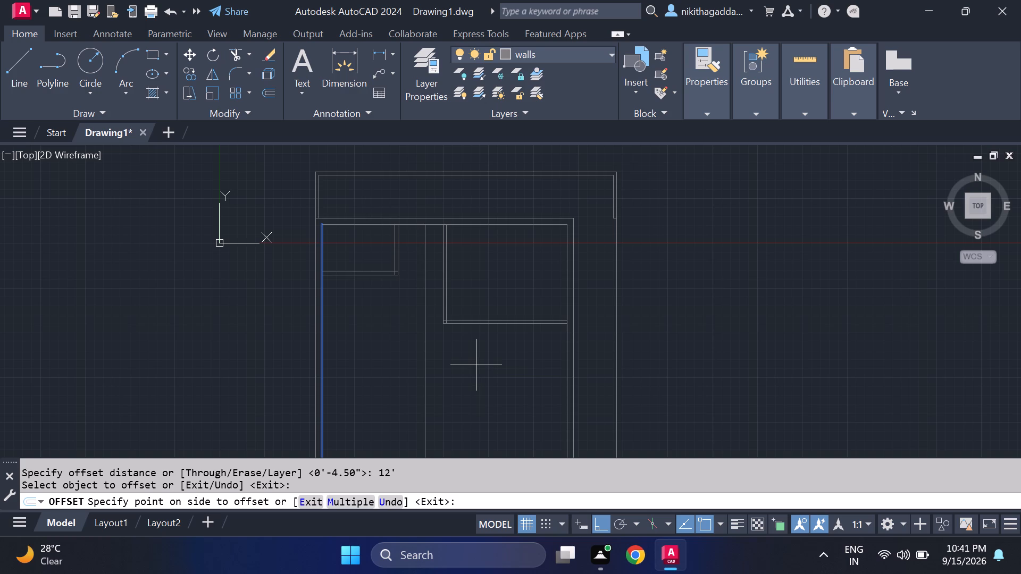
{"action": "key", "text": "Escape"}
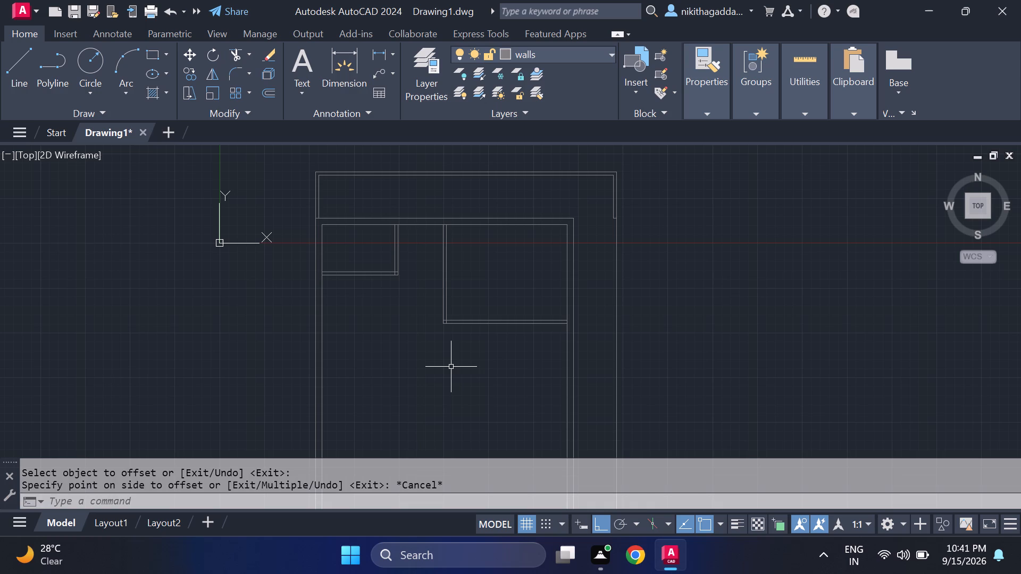
Offset the lower line of the small upper-left room's bottom partition 14' downward.
{"action": "scroll", "coordinate": [449, 367], "scroll_direction": "down", "scroll_amount": 1}
{"action": "middle_click_drag", "start_coordinate": [449, 367], "coordinate": [382, 377]}
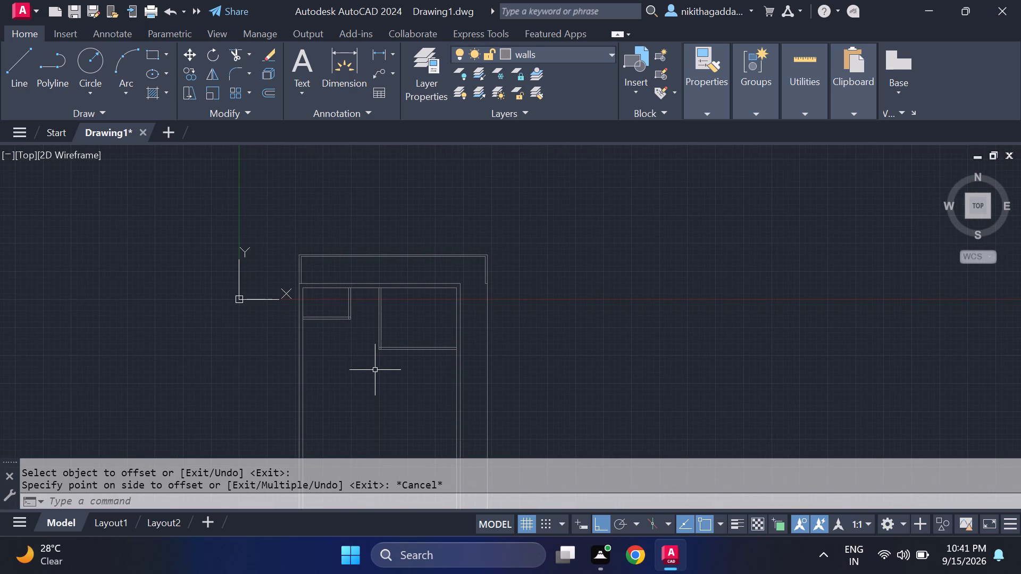
{"action": "scroll", "coordinate": [375, 370], "scroll_direction": "up", "scroll_amount": 1}
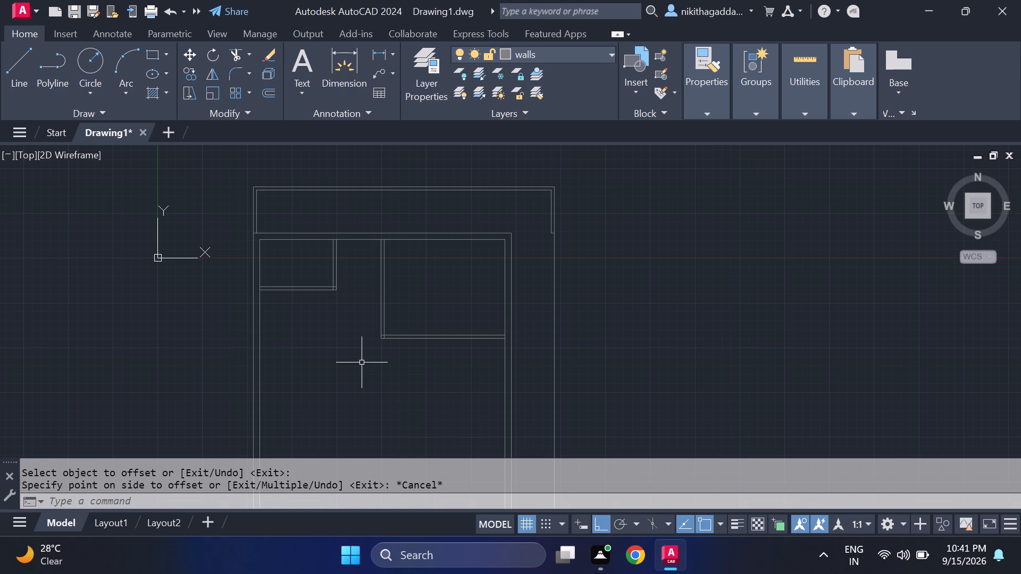
{"action": "type", "text": "of"}
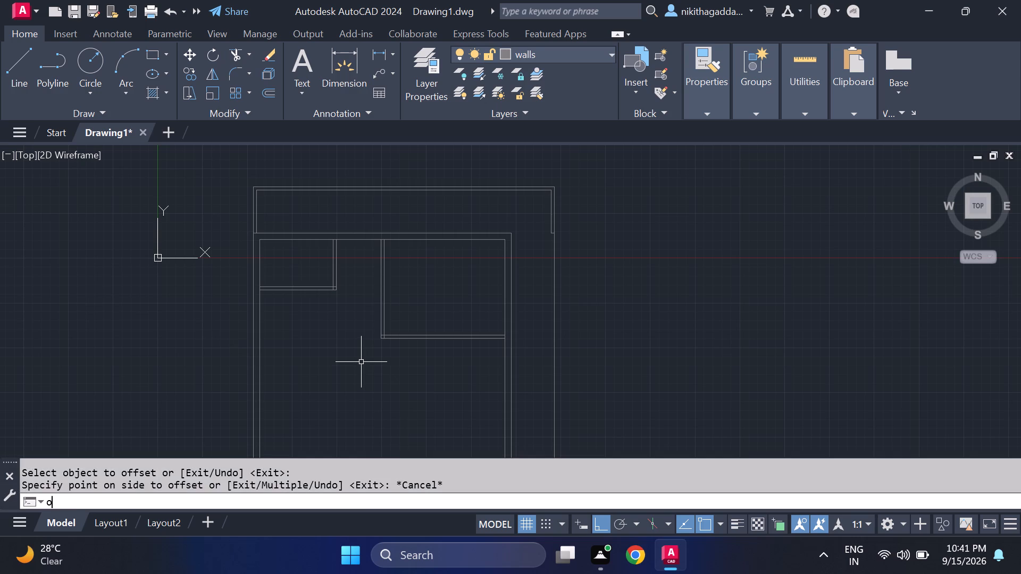
{"action": "key", "text": "Return"}
{"action": "key", "text": "1"}
{"action": "key", "text": "4"}
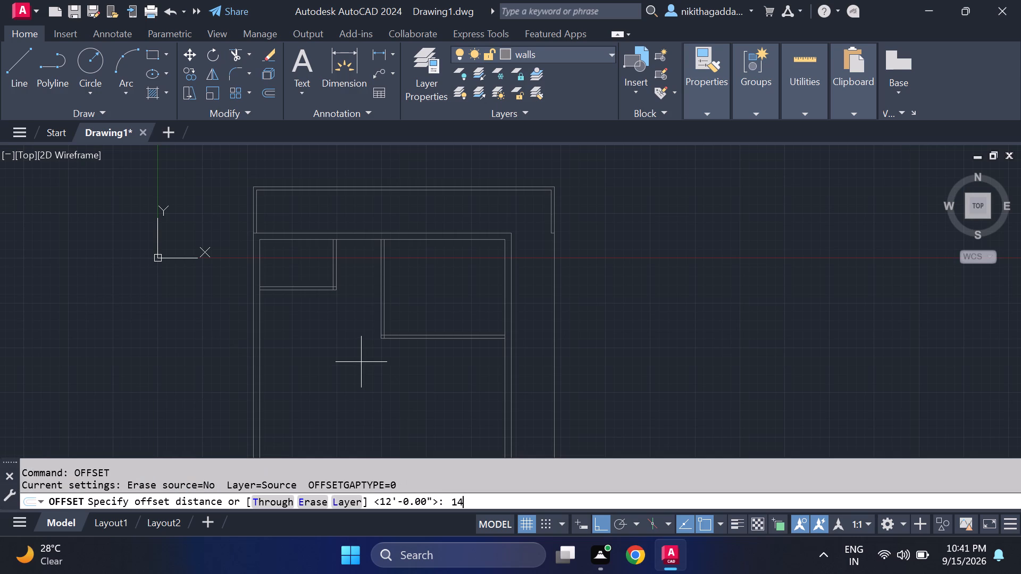
{"action": "key", "text": "apostrophe"}
{"action": "key", "text": "Return"}
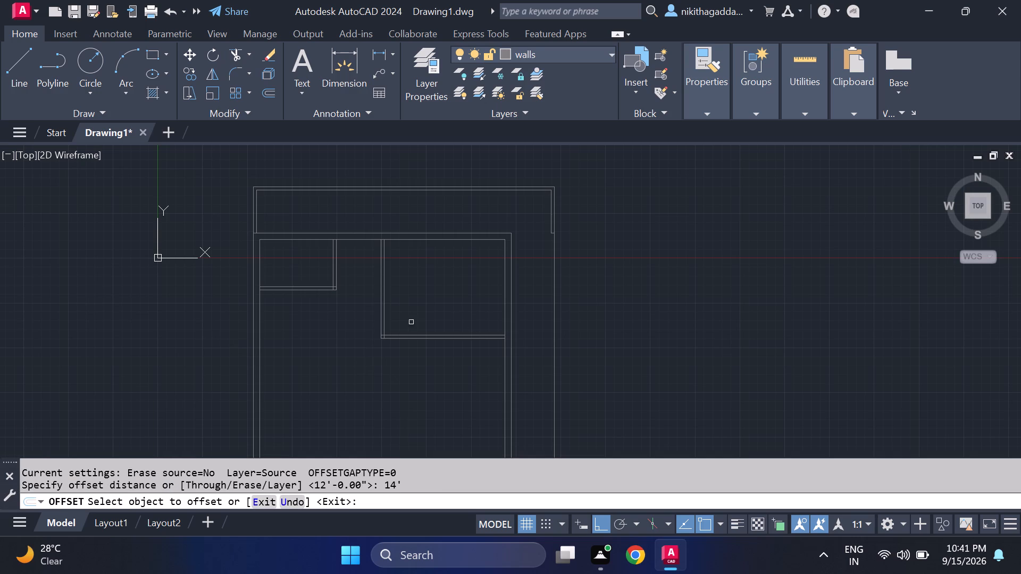
{"action": "left_click", "coordinate": [302, 292]}
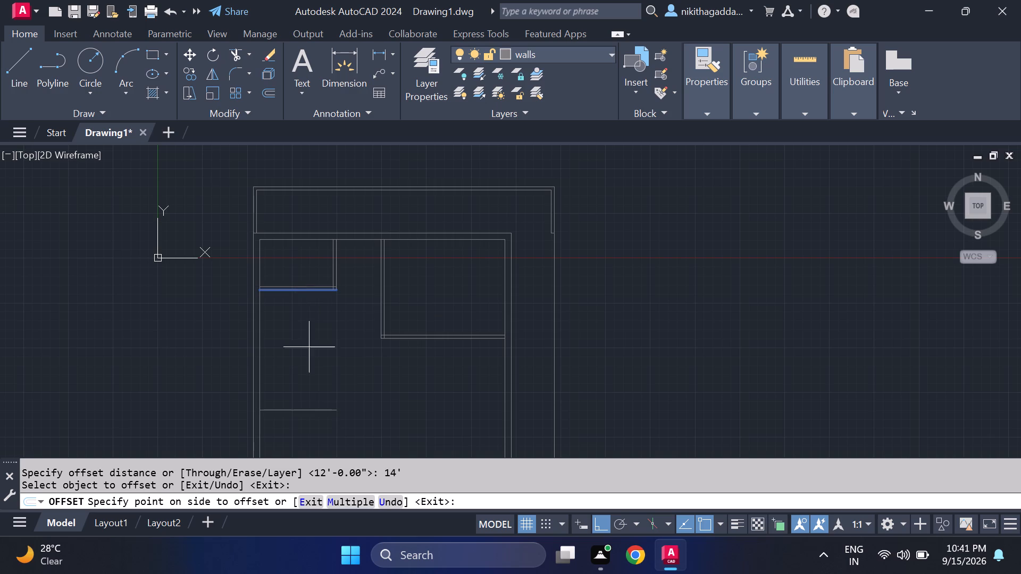
{"action": "left_click", "coordinate": [346, 411]}
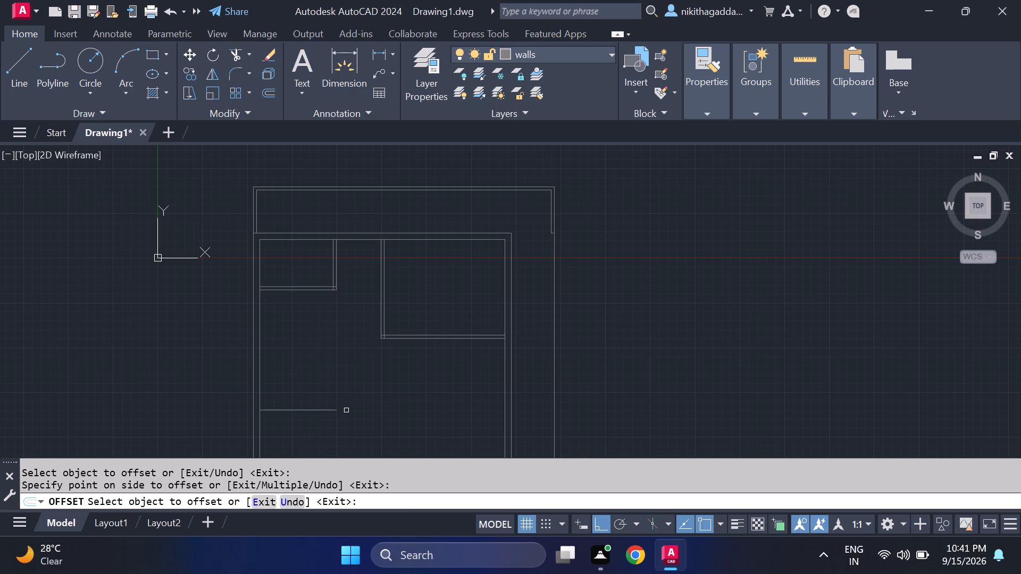
{"action": "key", "text": "Escape"}
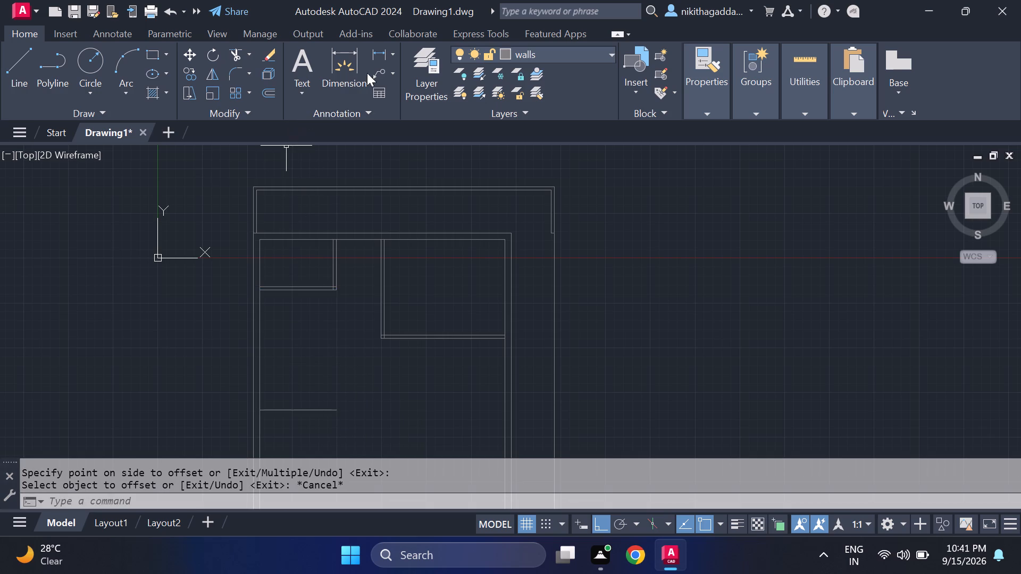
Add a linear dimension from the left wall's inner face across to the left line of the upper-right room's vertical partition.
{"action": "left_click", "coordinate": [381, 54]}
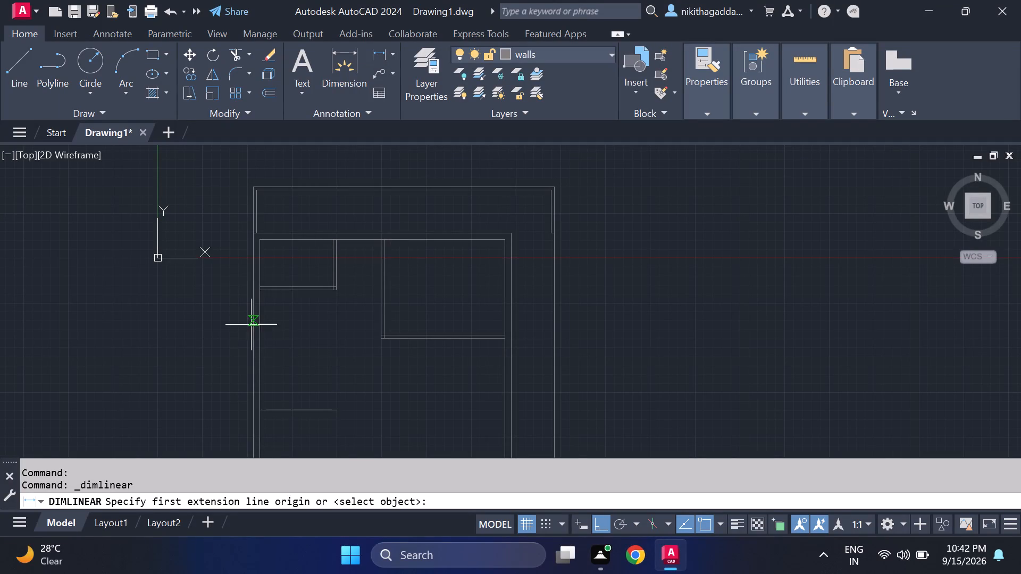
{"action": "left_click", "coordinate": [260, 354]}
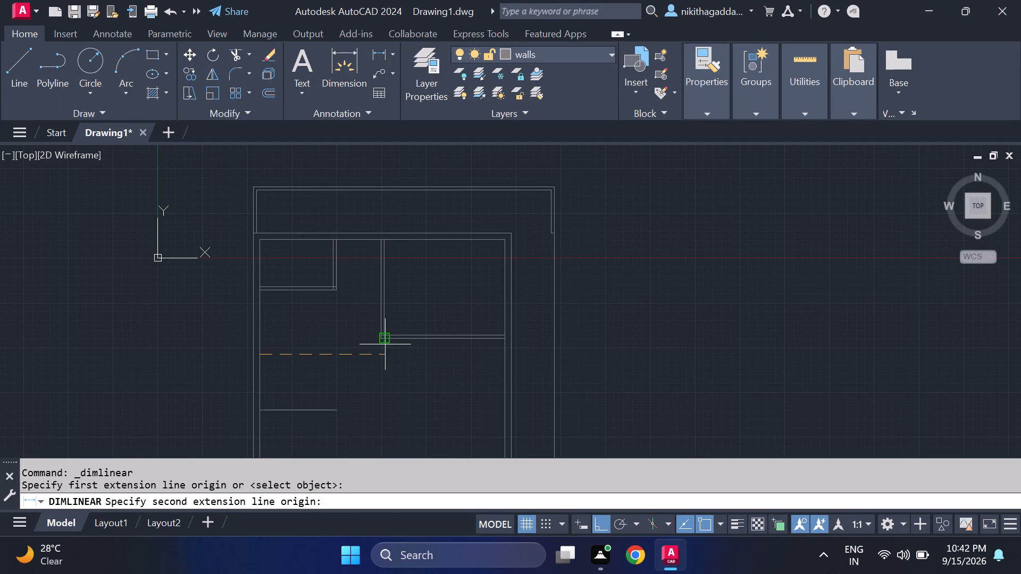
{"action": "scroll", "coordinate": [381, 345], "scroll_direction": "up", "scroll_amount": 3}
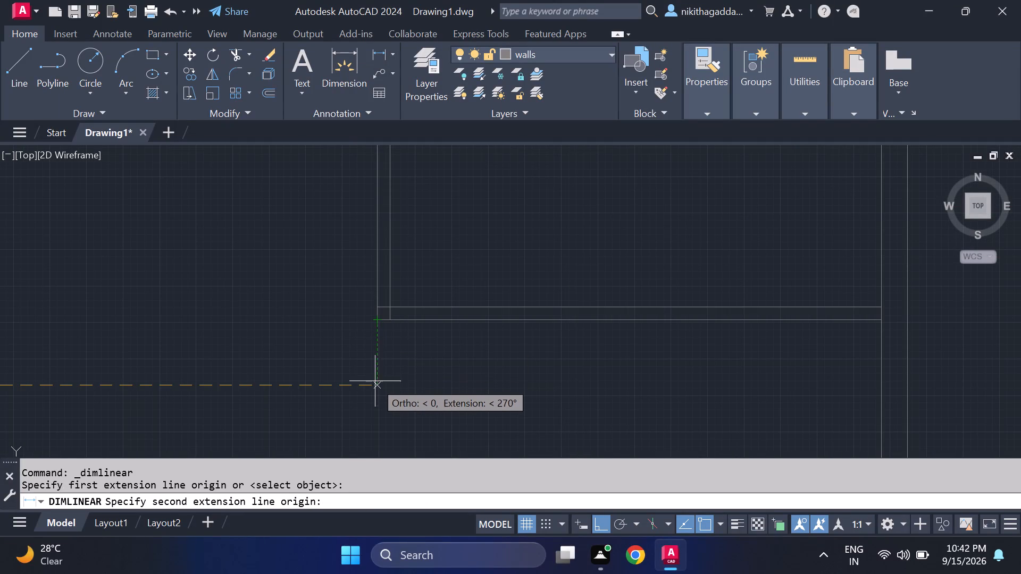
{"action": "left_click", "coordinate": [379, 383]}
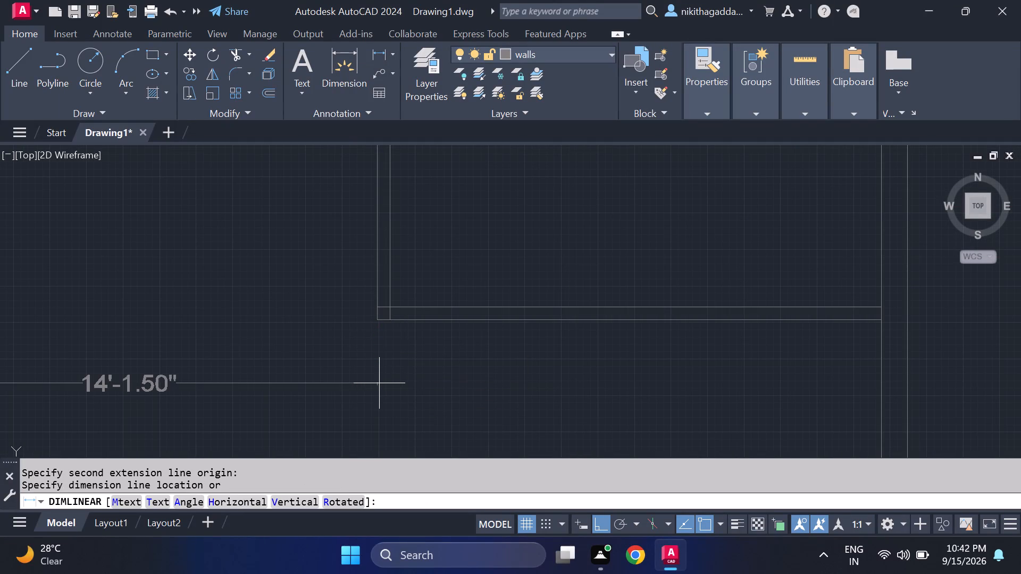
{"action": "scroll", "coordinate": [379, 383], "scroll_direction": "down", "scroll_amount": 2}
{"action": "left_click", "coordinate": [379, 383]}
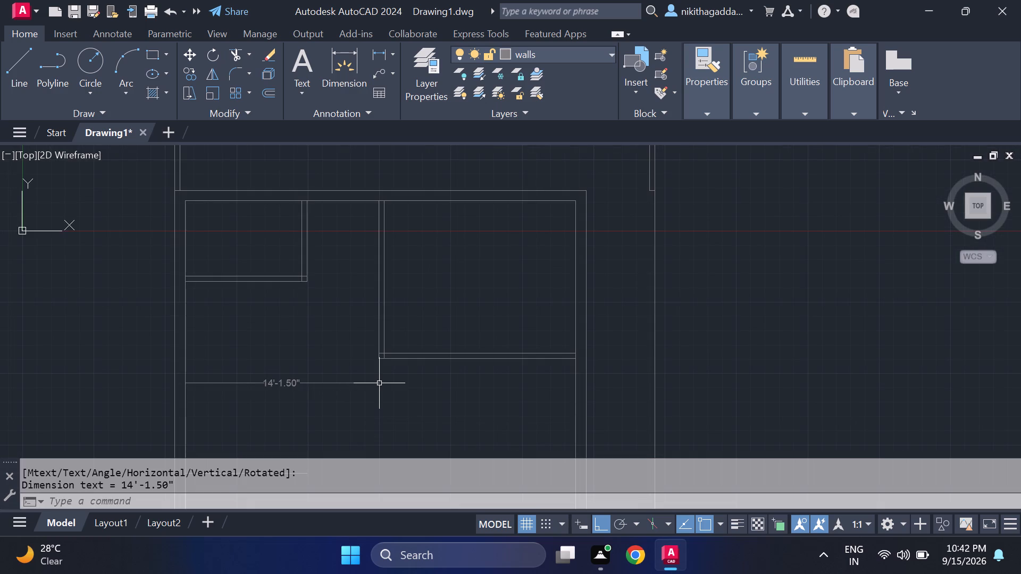
Measure the vertical distance between the lone offset line and the small upper-left room's bottom partition with a linear dimension, without placing it.
{"action": "scroll", "coordinate": [307, 382], "scroll_direction": "down", "scroll_amount": 2}
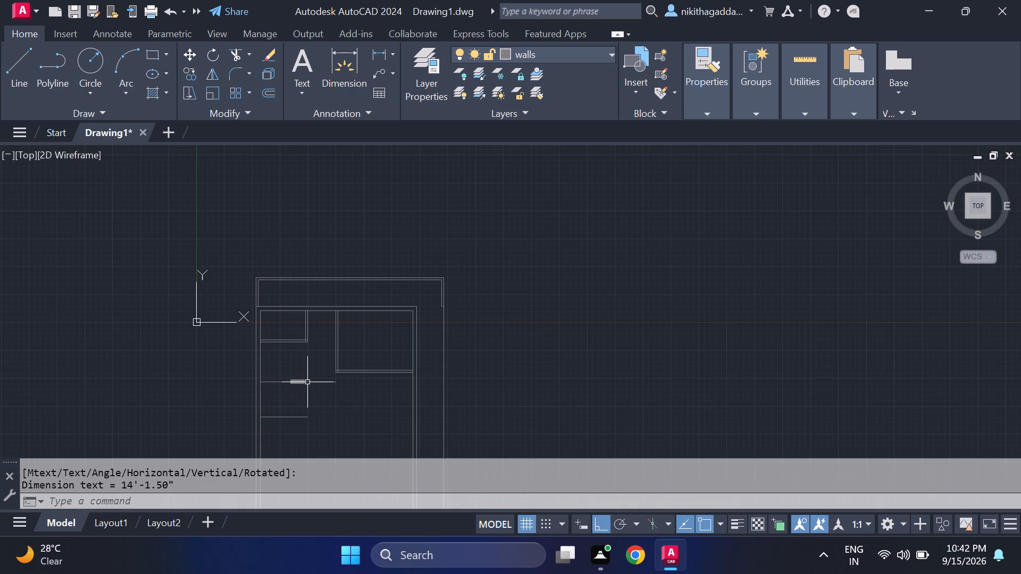
{"action": "middle_click_drag", "start_coordinate": [307, 382], "coordinate": [303, 353]}
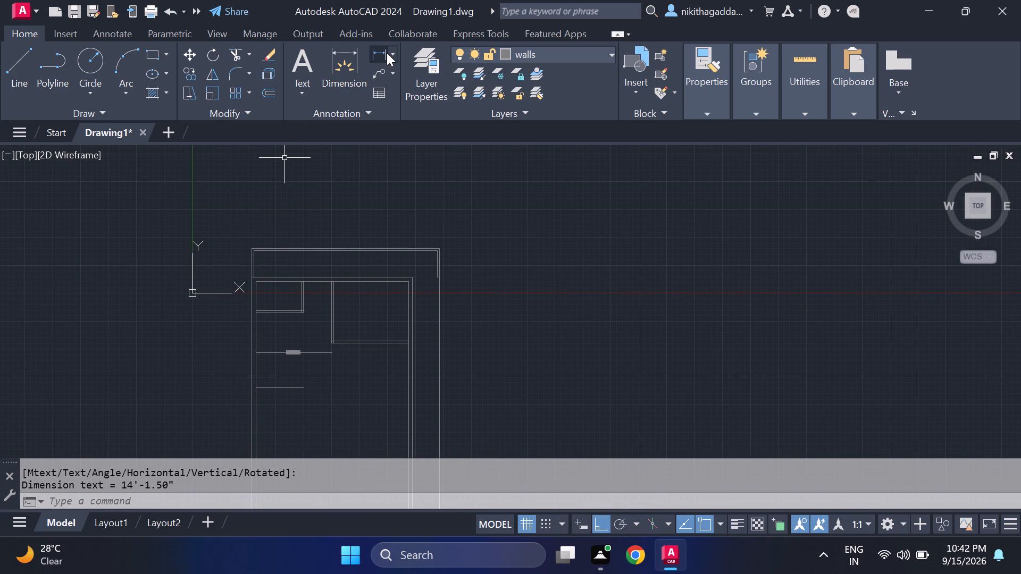
{"action": "left_click", "coordinate": [382, 53]}
{"action": "scroll", "coordinate": [259, 383], "scroll_direction": "up", "scroll_amount": 1}
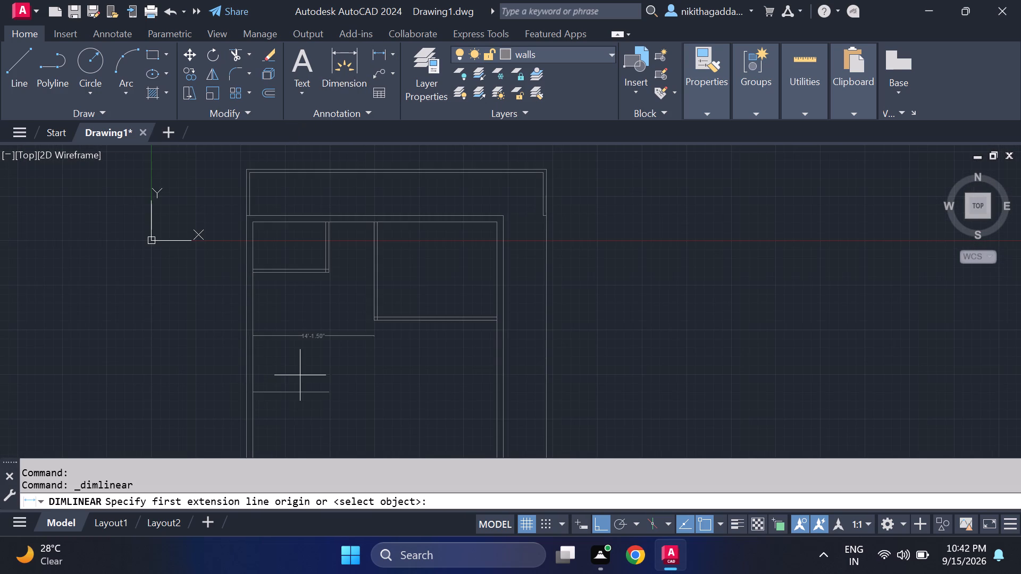
{"action": "scroll", "coordinate": [299, 378], "scroll_direction": "up", "scroll_amount": 1}
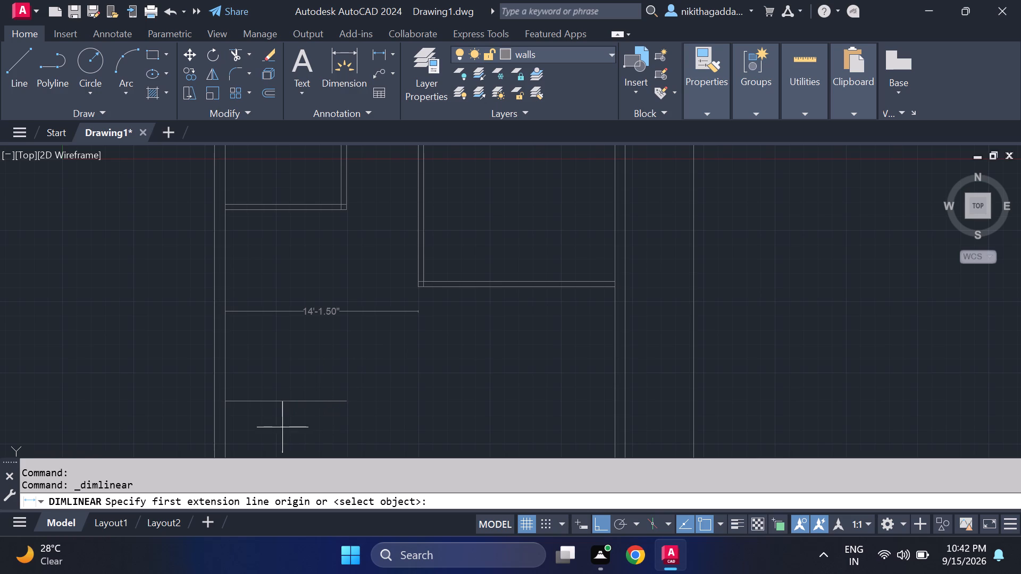
{"action": "left_click", "coordinate": [281, 406]}
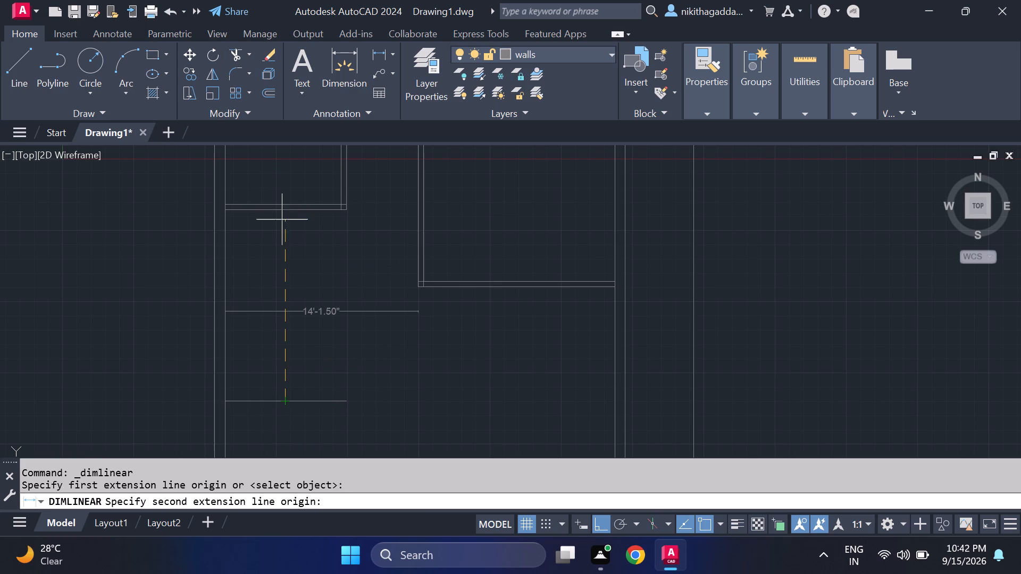
{"action": "left_click", "coordinate": [287, 215]}
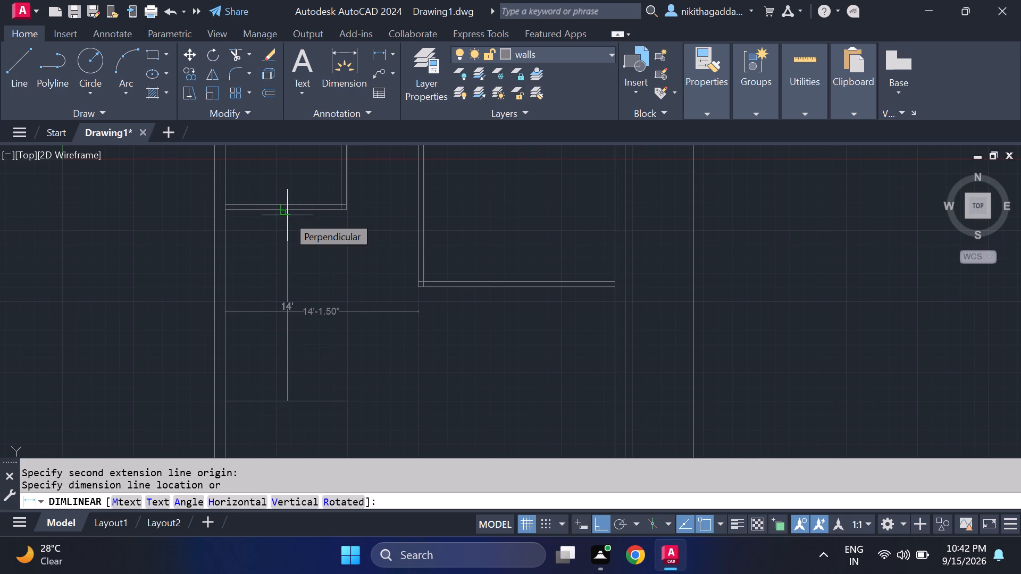
{"action": "key", "text": "Escape"}
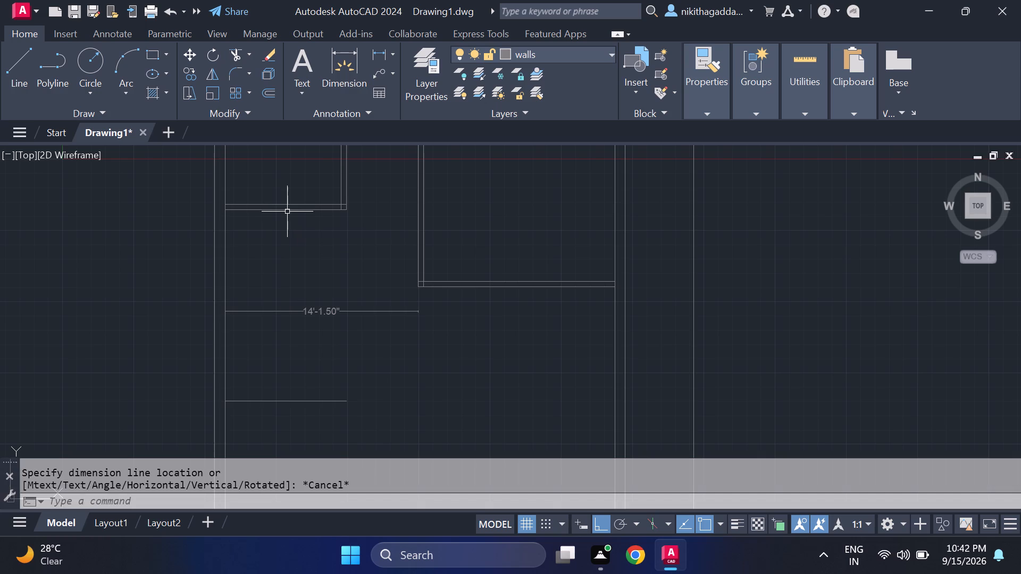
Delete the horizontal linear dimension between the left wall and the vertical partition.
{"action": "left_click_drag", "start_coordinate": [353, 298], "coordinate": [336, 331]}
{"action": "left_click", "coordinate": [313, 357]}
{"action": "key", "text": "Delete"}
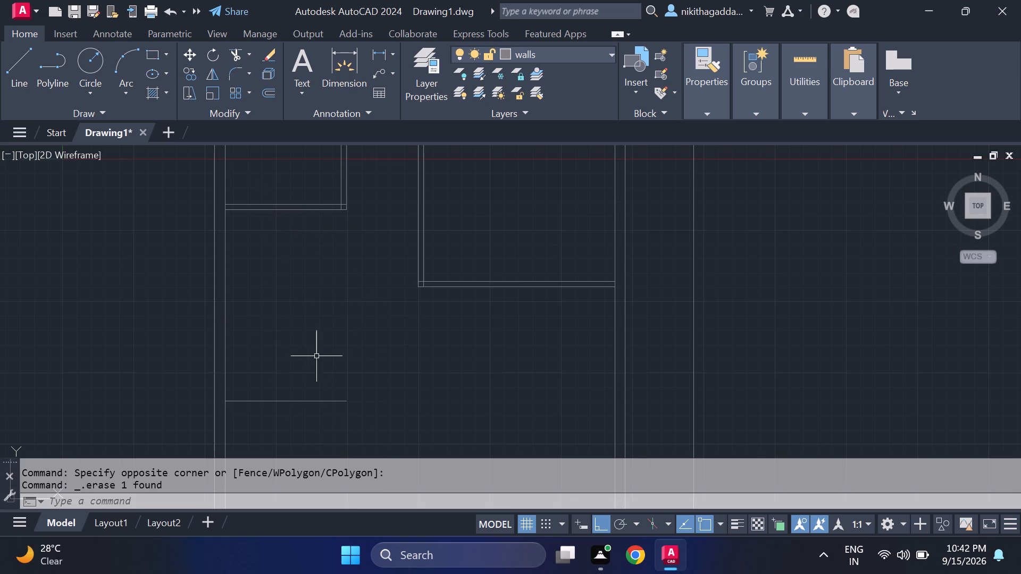
Offset the lone horizontal line below the small upper-left room 4.5" downward to form a partition.
{"action": "scroll", "coordinate": [318, 370], "scroll_direction": "down", "scroll_amount": 1}
{"action": "middle_click_drag", "start_coordinate": [323, 361], "coordinate": [318, 336]}
{"action": "scroll", "coordinate": [316, 332], "scroll_direction": "up", "scroll_amount": 1}
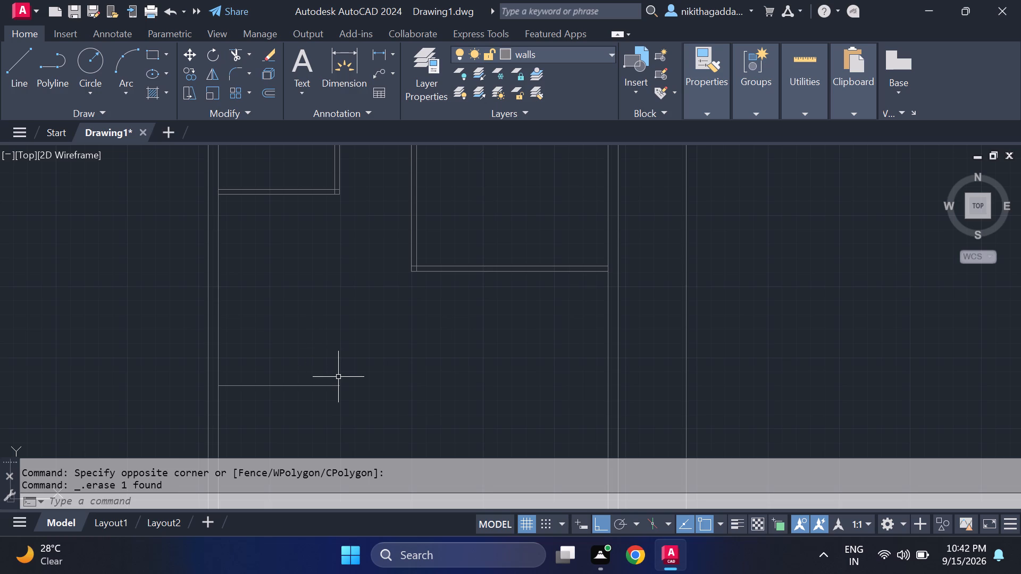
{"action": "type", "text": "of"}
{"action": "key", "text": "Return"}
{"action": "key", "text": "4"}
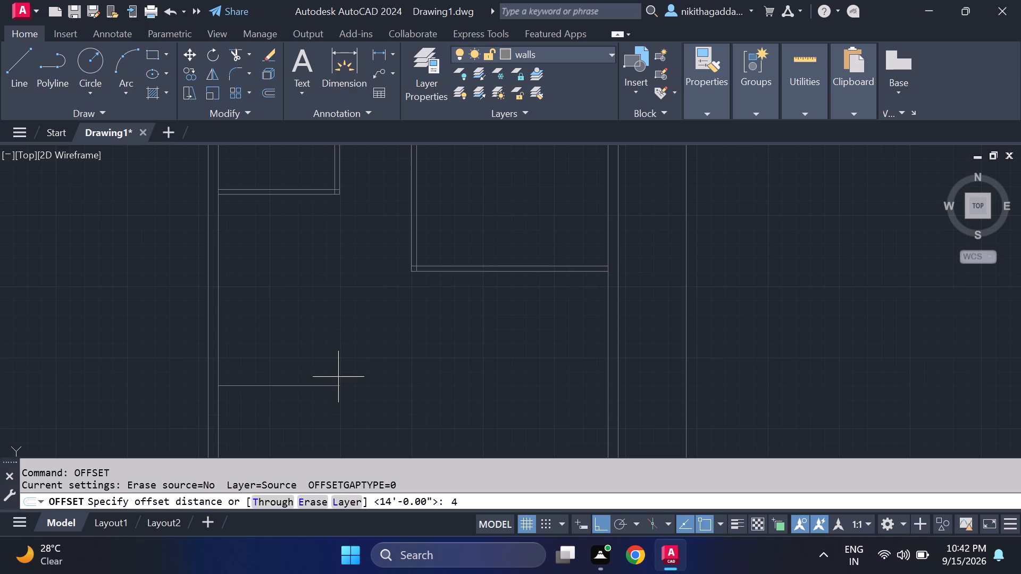
{"action": "type", "text": ".5"}
{"action": "key", "text": "shift+quotedbl"}
{"action": "key", "text": "Return"}
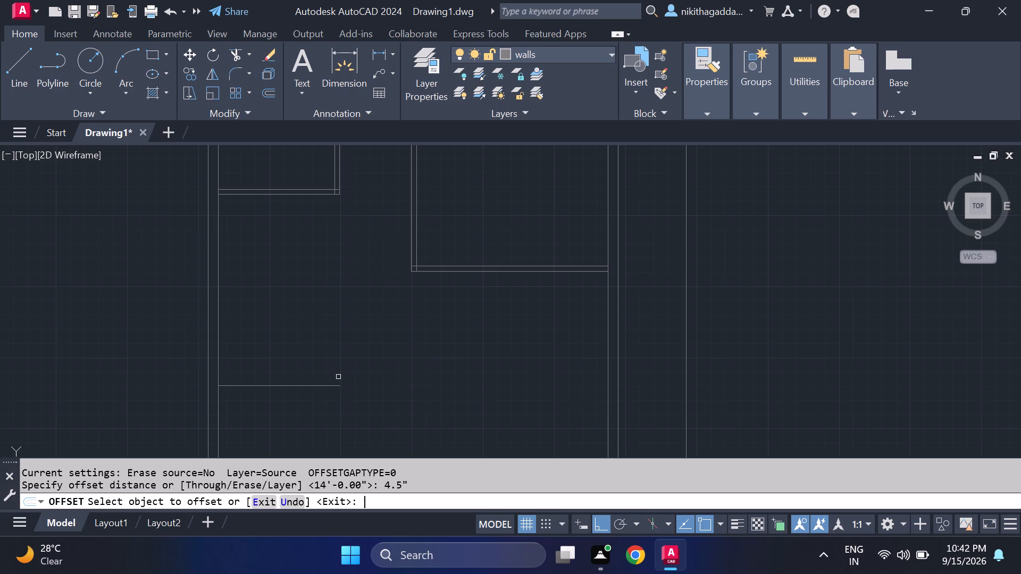
{"action": "left_click", "coordinate": [333, 383]}
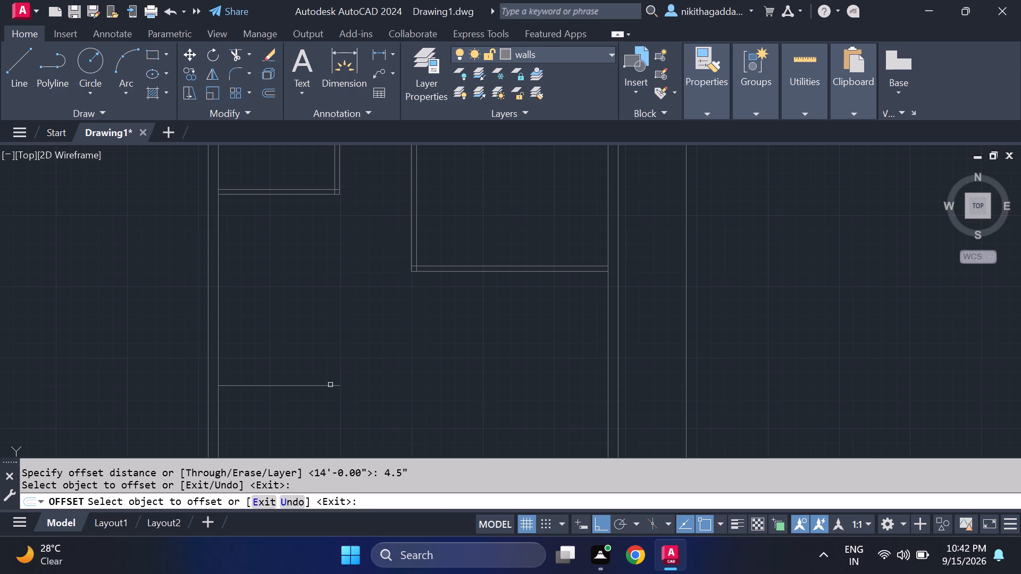
{"action": "left_click", "coordinate": [330, 385]}
{"action": "left_click", "coordinate": [326, 400]}
{"action": "key", "text": "Escape"}
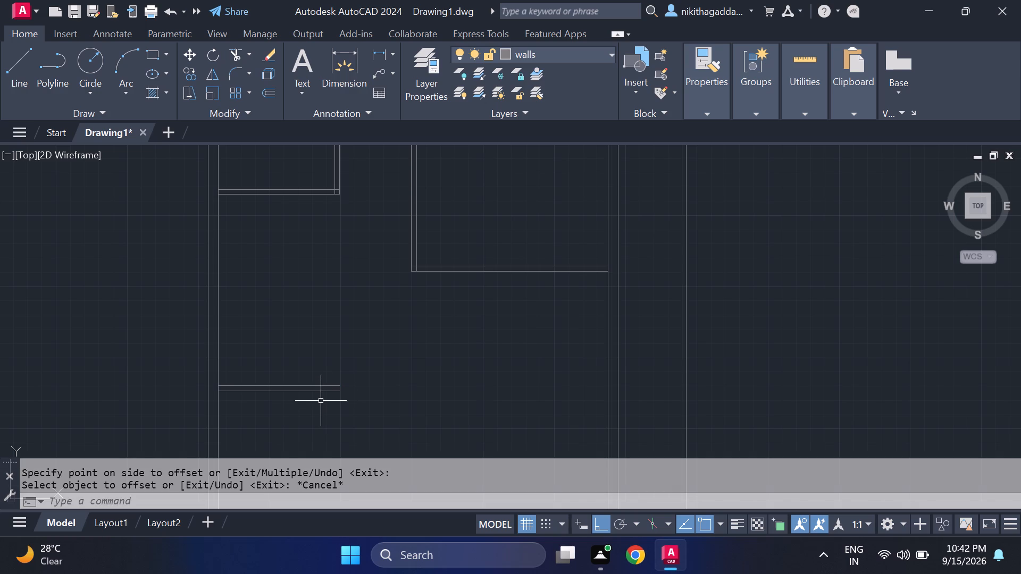
Measure the small upper-left room's inside height and width with linear dimensions, without placing them.
{"action": "scroll", "coordinate": [339, 376], "scroll_direction": "down", "scroll_amount": 1}
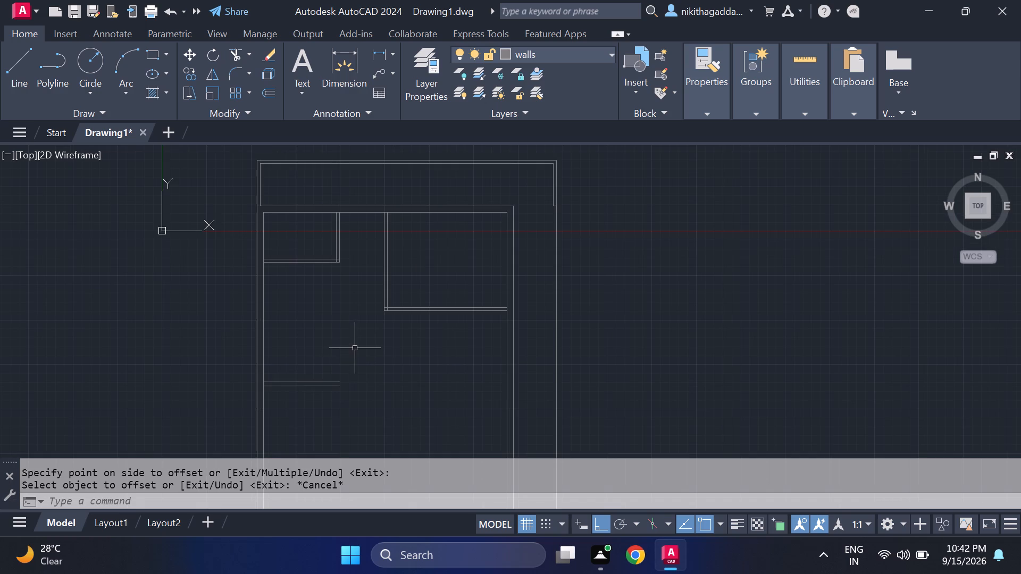
{"action": "middle_click_drag", "start_coordinate": [363, 341], "coordinate": [370, 378]}
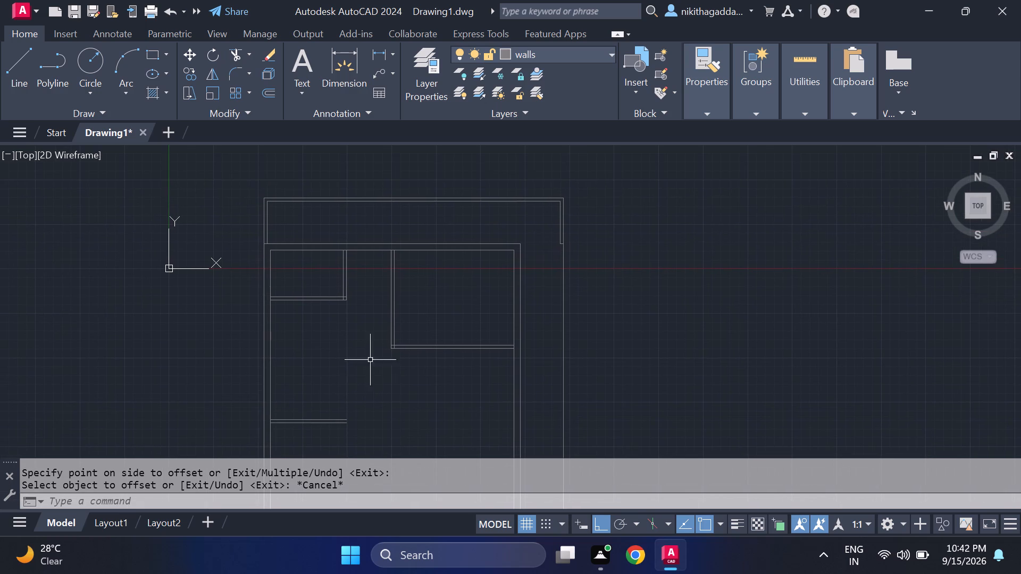
{"action": "left_click", "coordinate": [380, 50]}
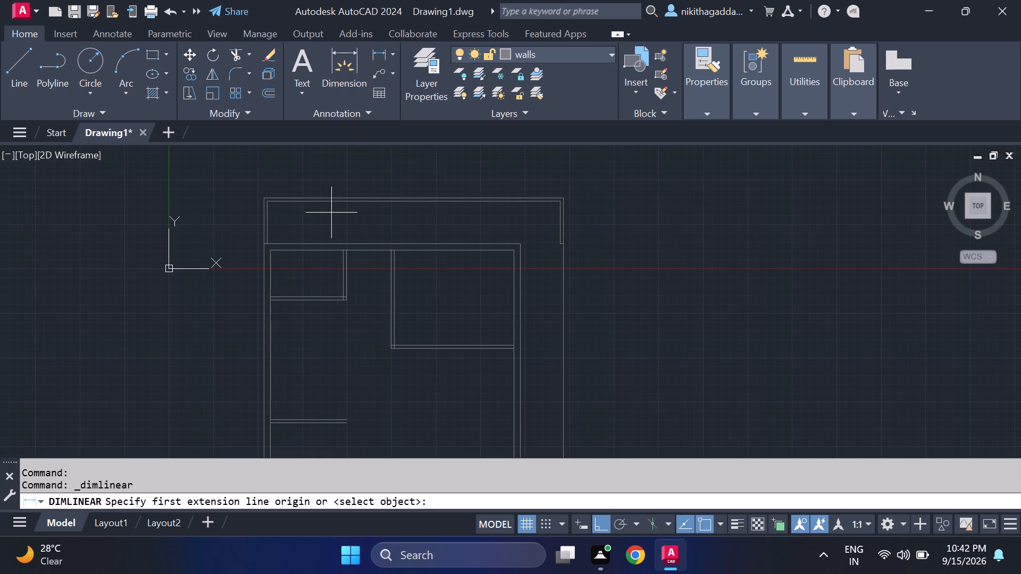
{"action": "scroll", "coordinate": [314, 254], "scroll_direction": "up", "scroll_amount": 2}
{"action": "left_click", "coordinate": [318, 244]}
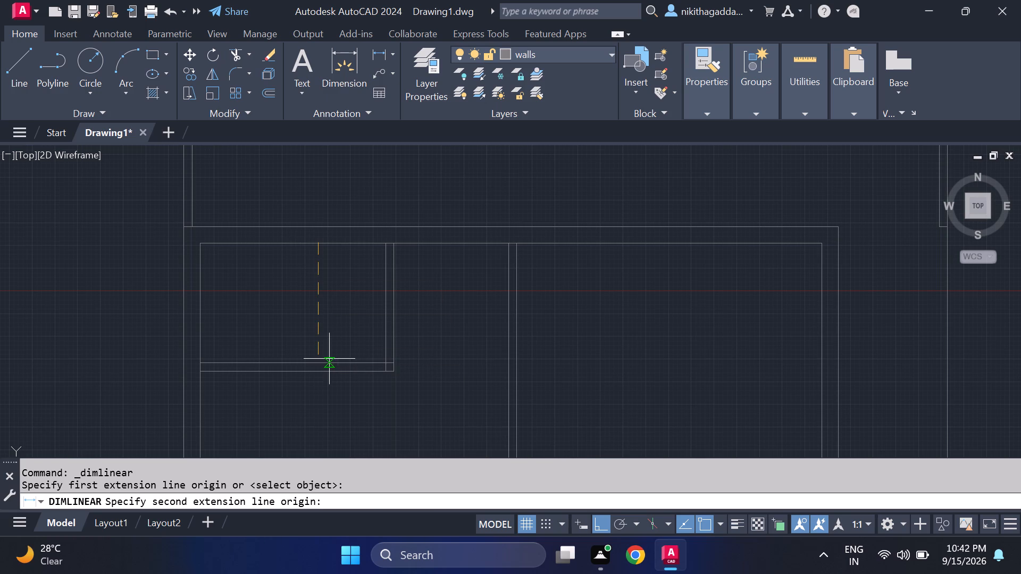
{"action": "left_click", "coordinate": [322, 362]}
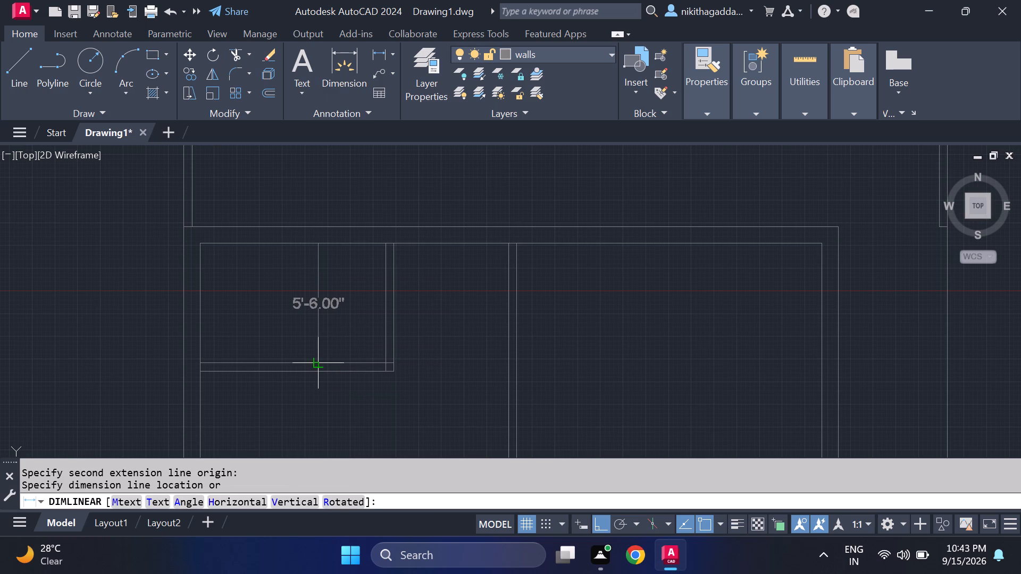
{"action": "key", "text": "Escape"}
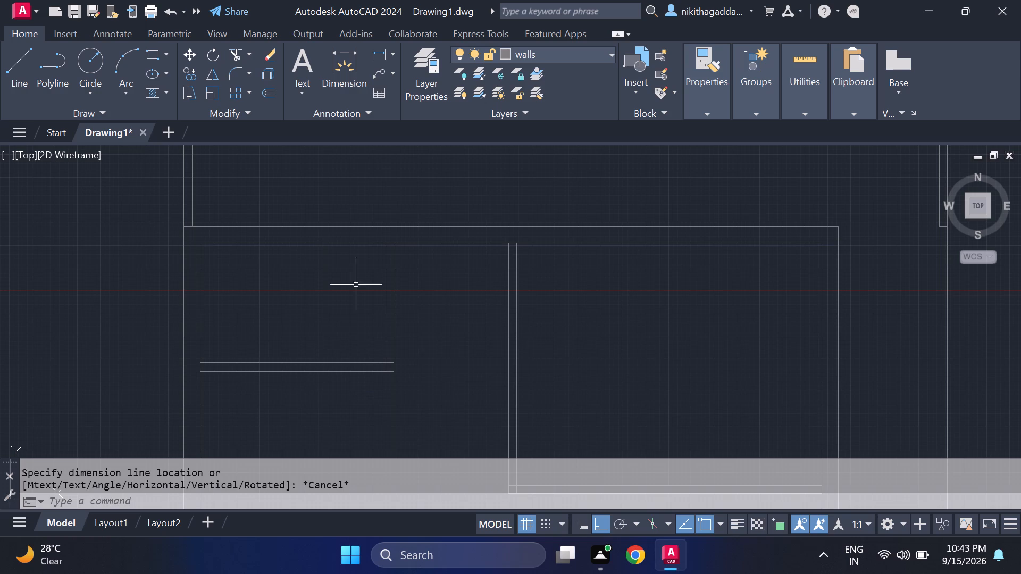
{"action": "left_click", "coordinate": [379, 58]}
{"action": "left_click", "coordinate": [196, 308]}
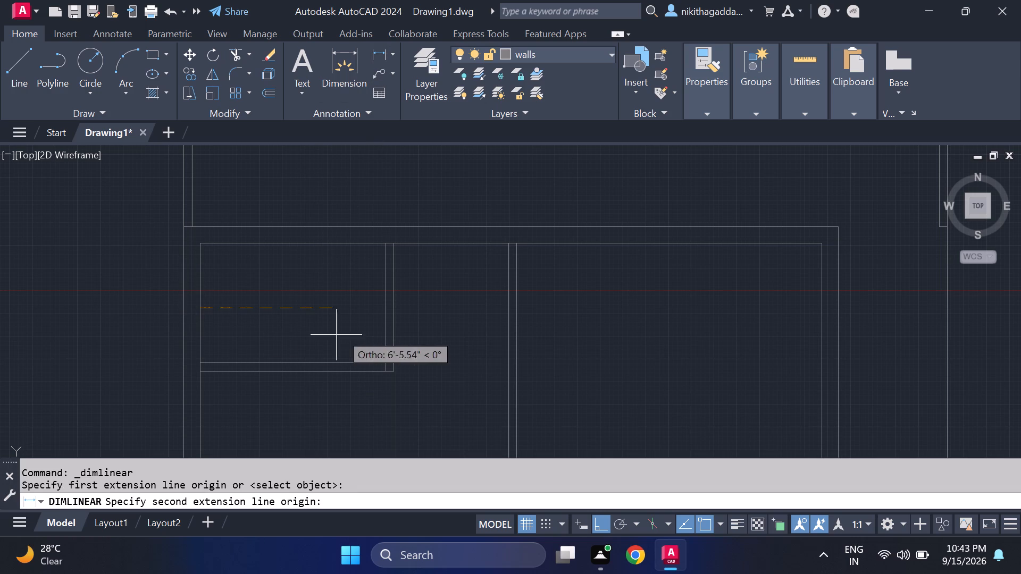
{"action": "left_click", "coordinate": [389, 315]}
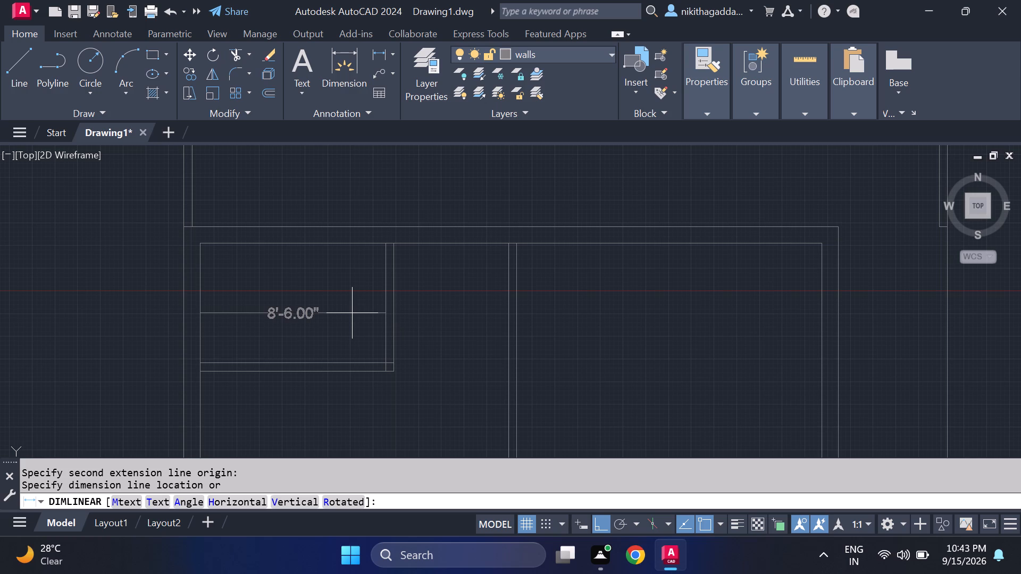
{"action": "key", "text": "Escape"}
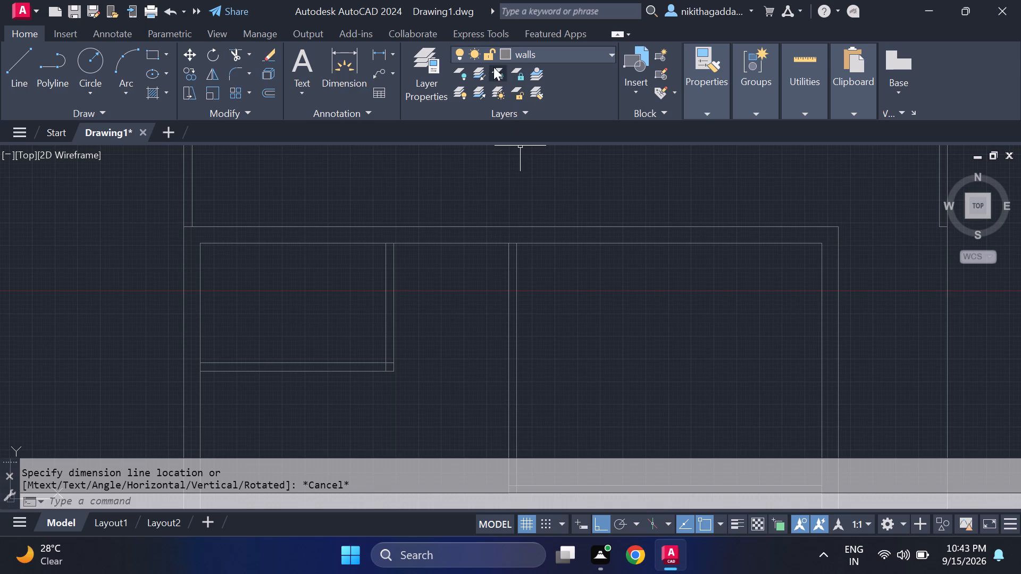
Measure the upper-right room's inside width with a linear dimension, without placing it.
{"action": "left_click", "coordinate": [384, 56]}
{"action": "scroll", "coordinate": [604, 377], "scroll_direction": "down", "scroll_amount": 1}
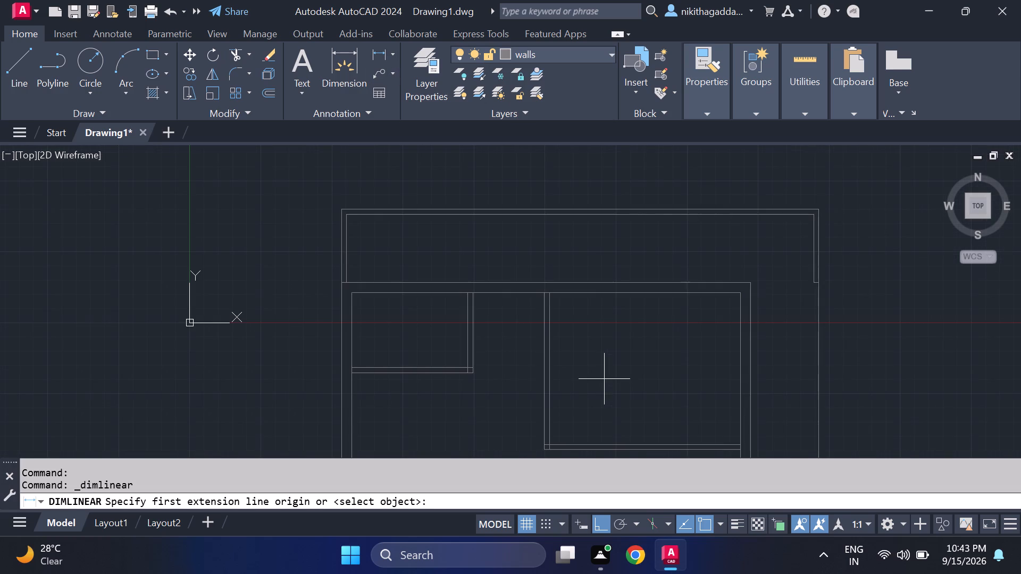
{"action": "left_click", "coordinate": [553, 363]}
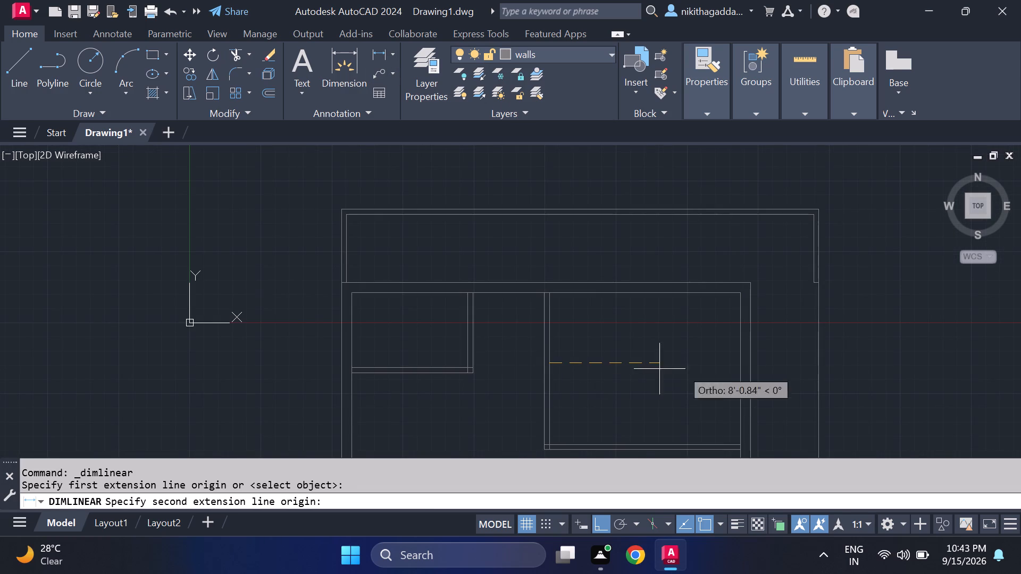
{"action": "left_click", "coordinate": [739, 362]}
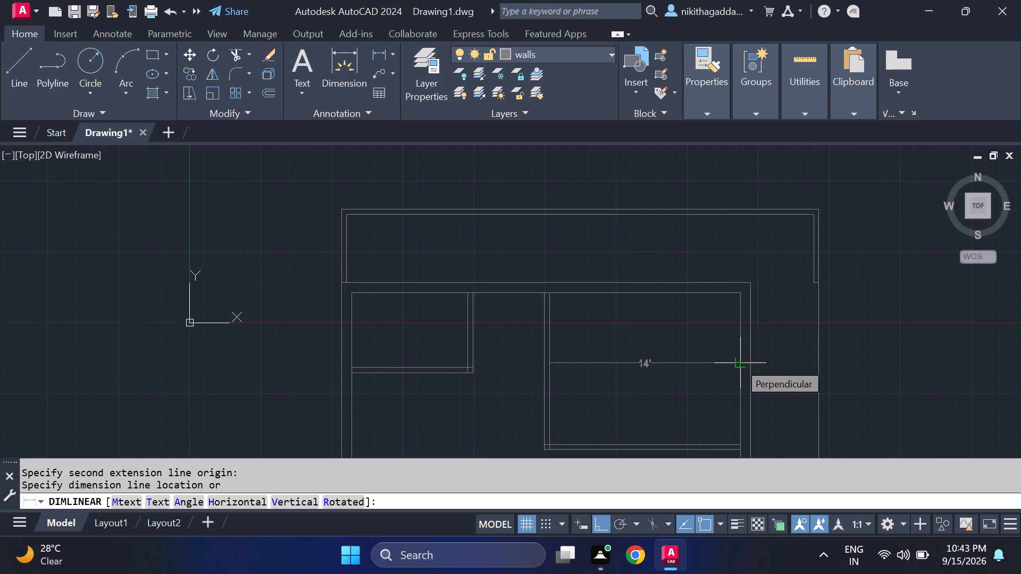
{"action": "key", "text": "Escape"}
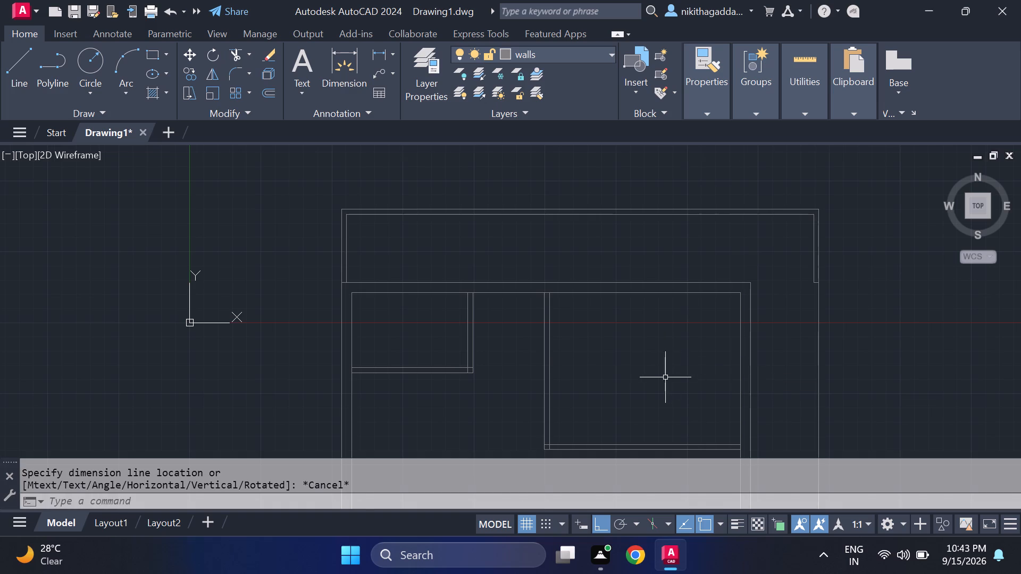
Offset the inner line of the left exterior wall 12' inward to form a vertical partition line.
{"action": "scroll", "coordinate": [658, 389], "scroll_direction": "down", "scroll_amount": 3}
{"action": "middle_click_drag", "start_coordinate": [622, 415], "coordinate": [459, 392]}
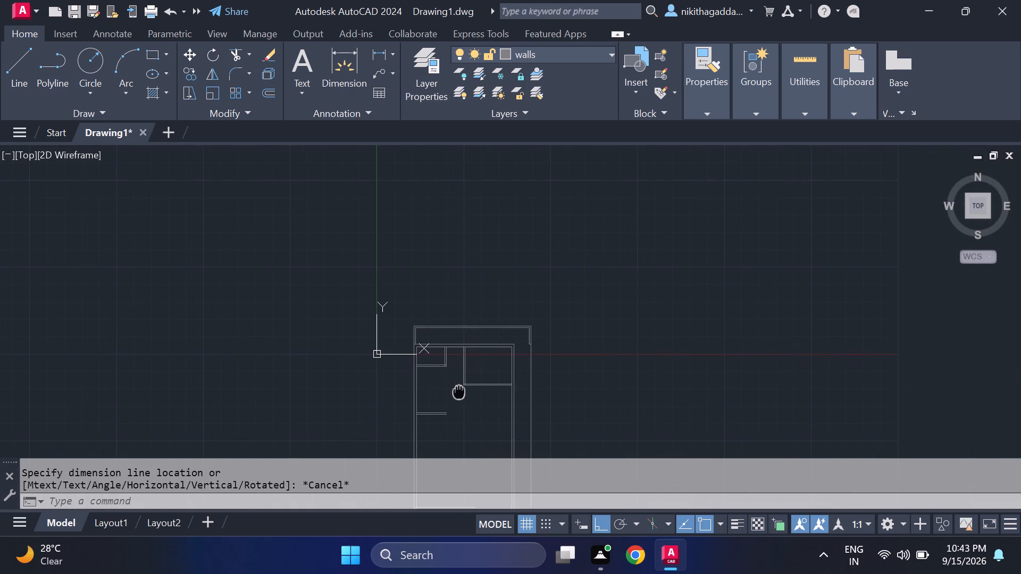
{"action": "middle_click_drag", "start_coordinate": [459, 392], "coordinate": [458, 391]}
{"action": "scroll", "coordinate": [456, 389], "scroll_direction": "up", "scroll_amount": 3}
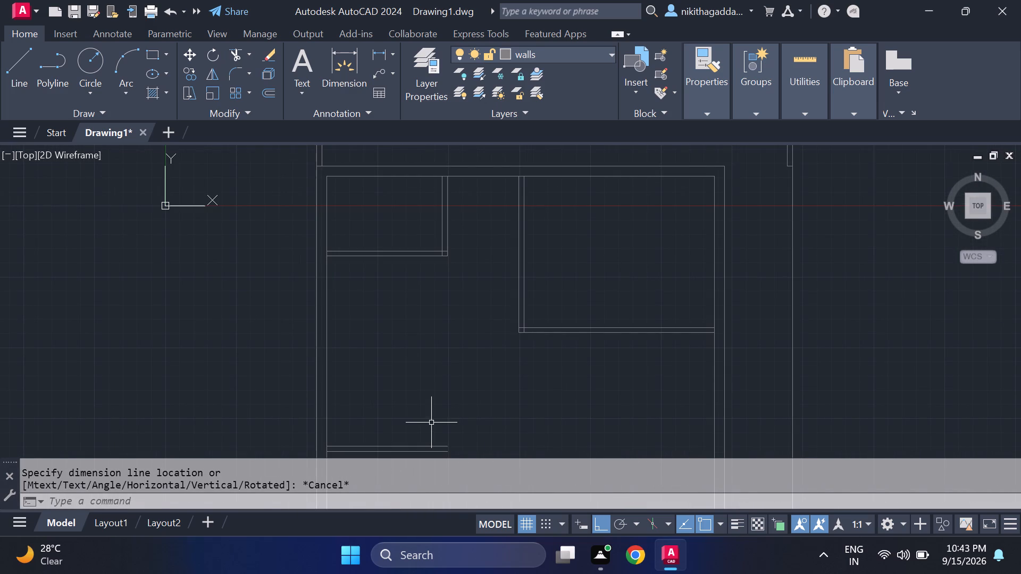
{"action": "type", "text": "of"}
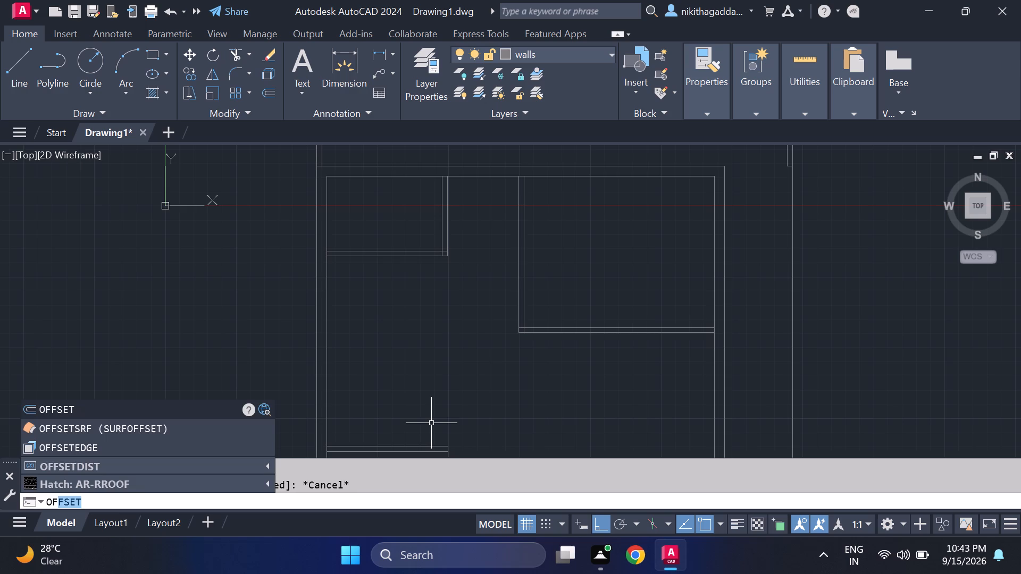
{"action": "key", "text": "Return"}
{"action": "type", "text": "12'"}
{"action": "key", "text": "Return"}
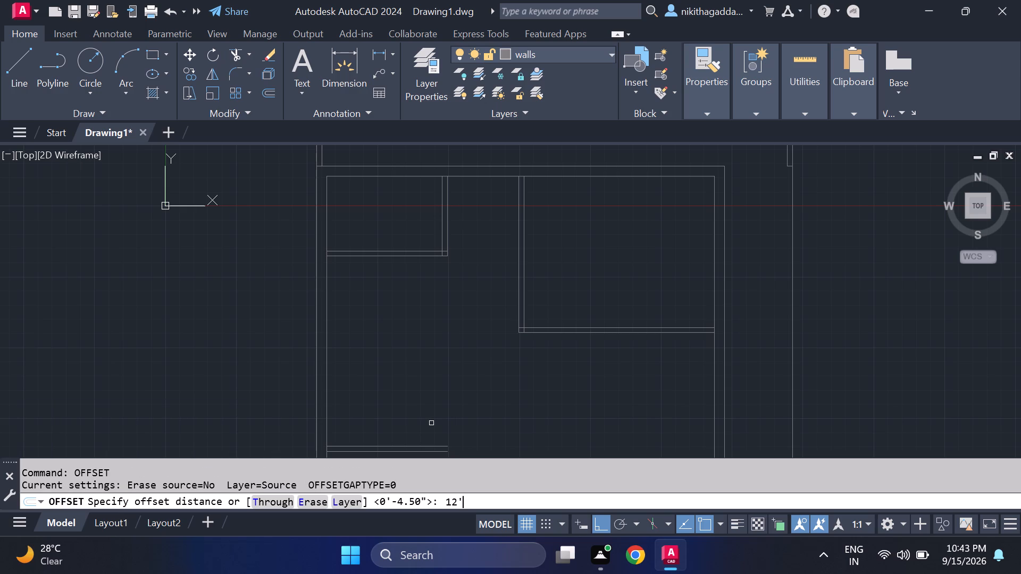
{"action": "left_click", "coordinate": [329, 352]}
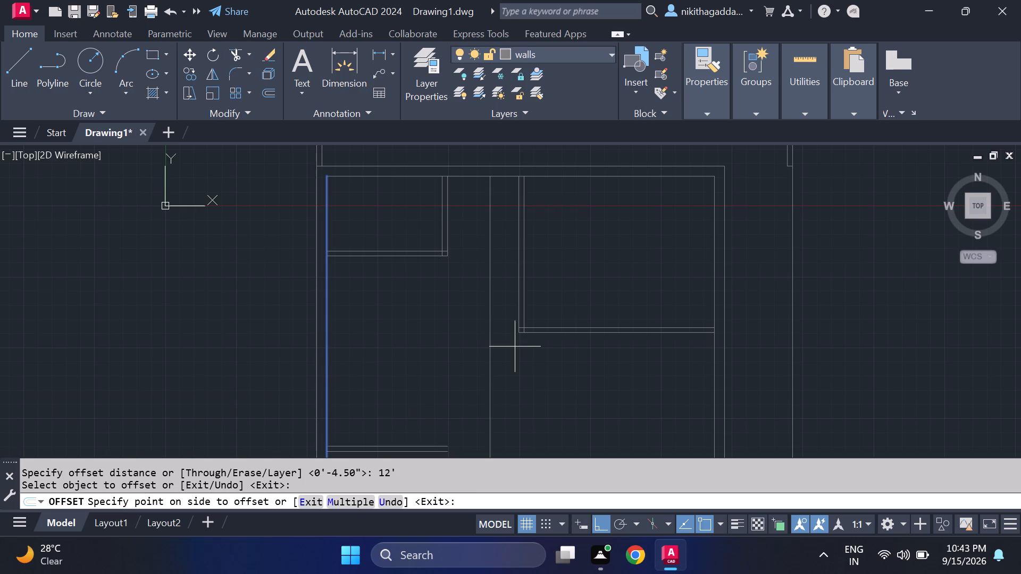
{"action": "left_click", "coordinate": [515, 347]}
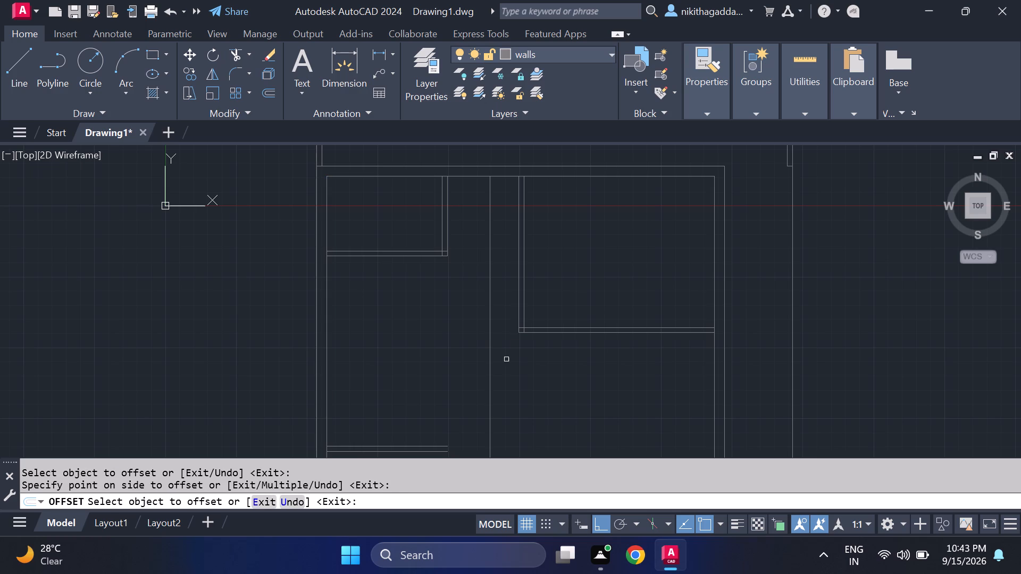
{"action": "key", "text": "Escape"}
Offset the new vertical partition line 4.5" toward the upper-right room to give the partition its thickness.
{"action": "type", "text": "of"}
{"action": "key", "text": "Return"}
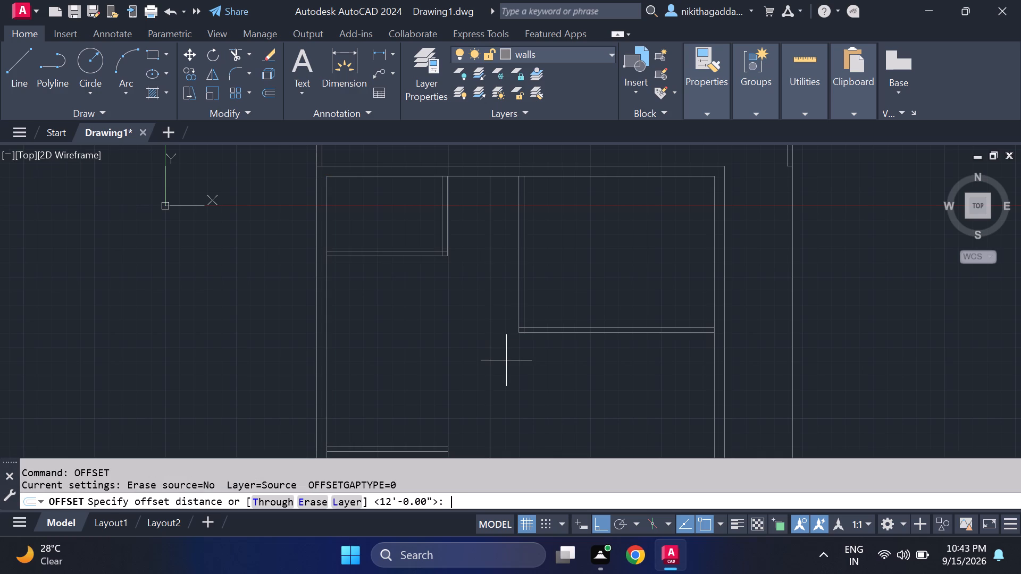
{"action": "key", "text": "4"}
{"action": "type", "text": ".5\""}
{"action": "key", "text": "Return"}
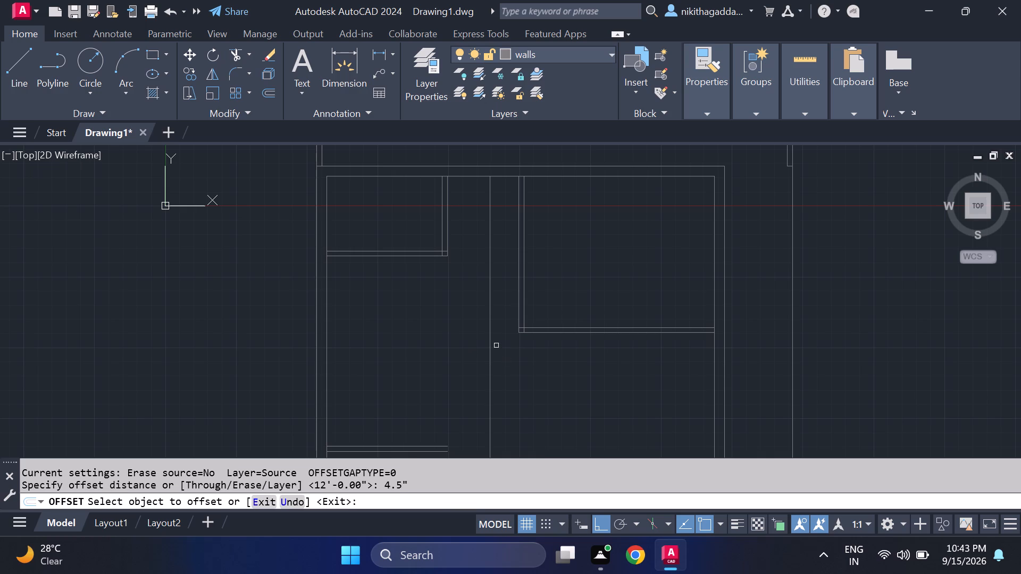
{"action": "left_click", "coordinate": [488, 362]}
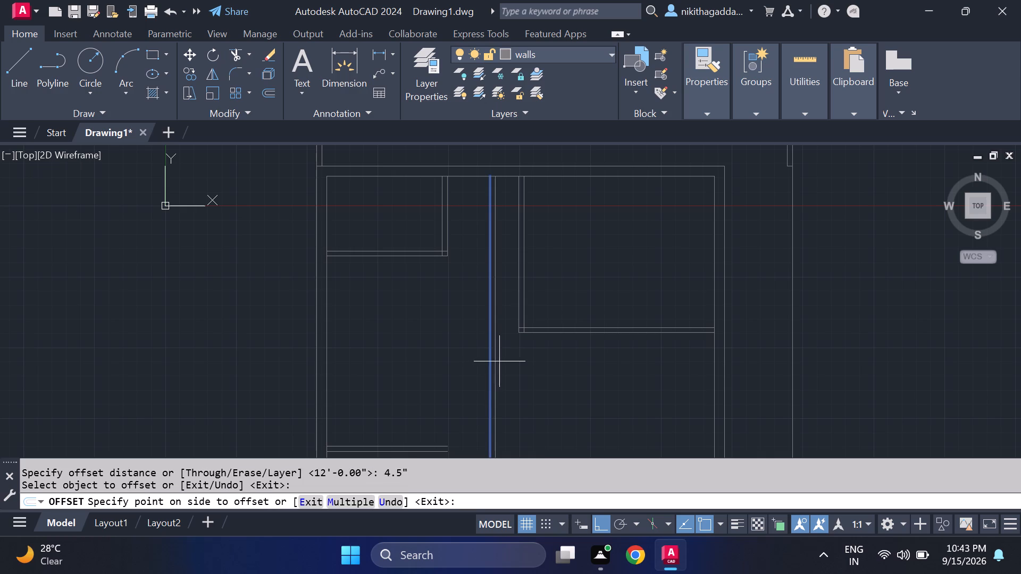
{"action": "left_click", "coordinate": [517, 358]}
{"action": "key", "text": "Escape"}
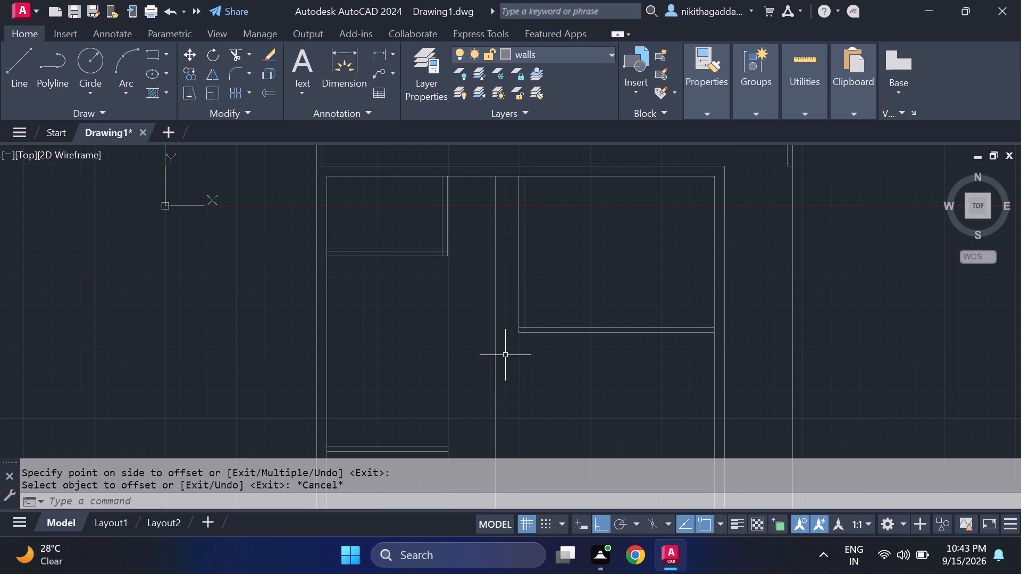
Extend both lines of the short horizontal partition below the small upper-left room to the far line of the new vertical partition.
{"action": "scroll", "coordinate": [509, 361], "scroll_direction": "down", "scroll_amount": 2}
{"action": "scroll", "coordinate": [522, 385], "scroll_direction": "up", "scroll_amount": 1}
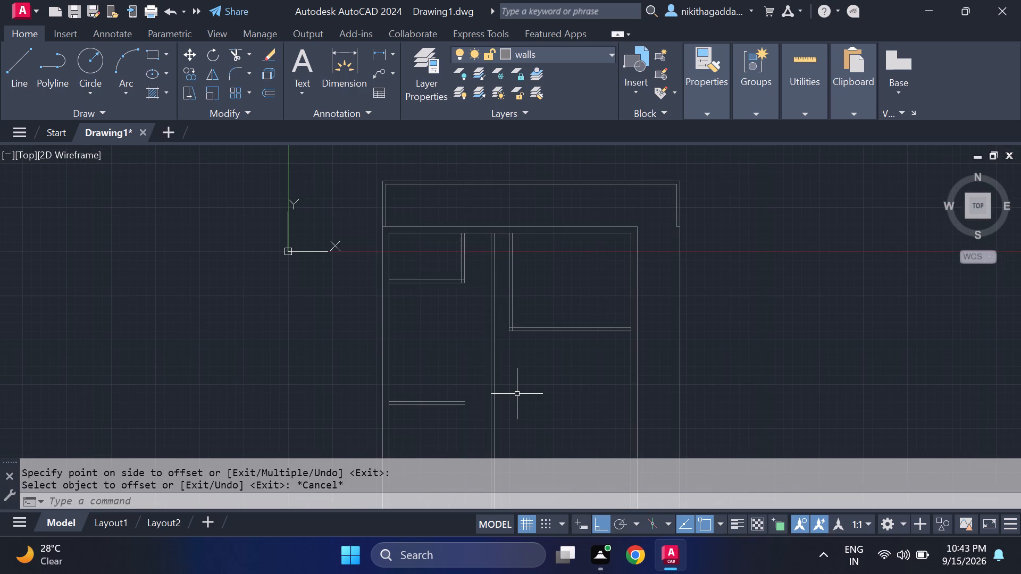
{"action": "type", "text": "ex"}
{"action": "key", "text": "Return"}
{"action": "scroll", "coordinate": [517, 394], "scroll_direction": "up", "scroll_amount": 1}
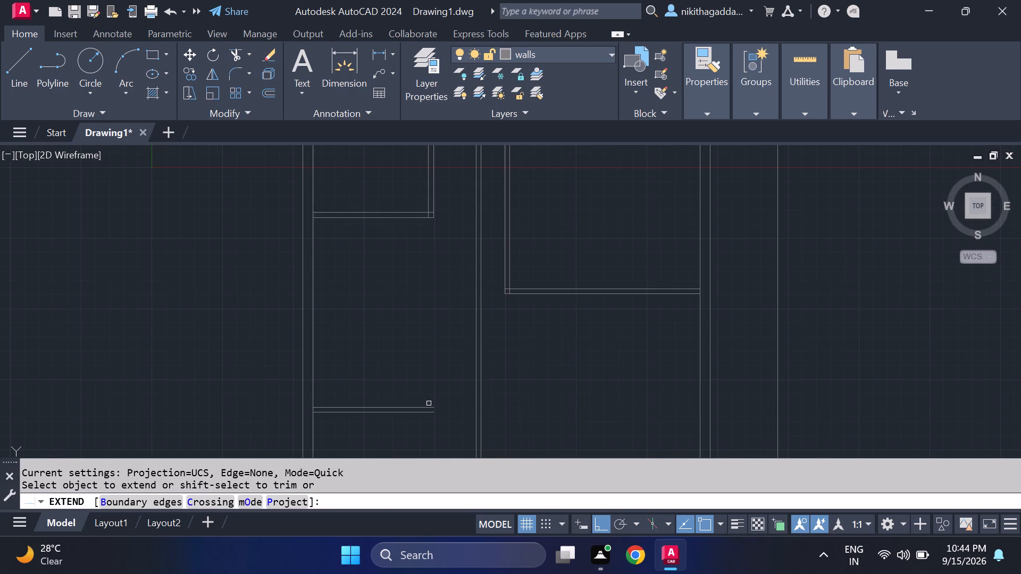
{"action": "left_click", "coordinate": [427, 409]}
{"action": "left_click", "coordinate": [428, 413]}
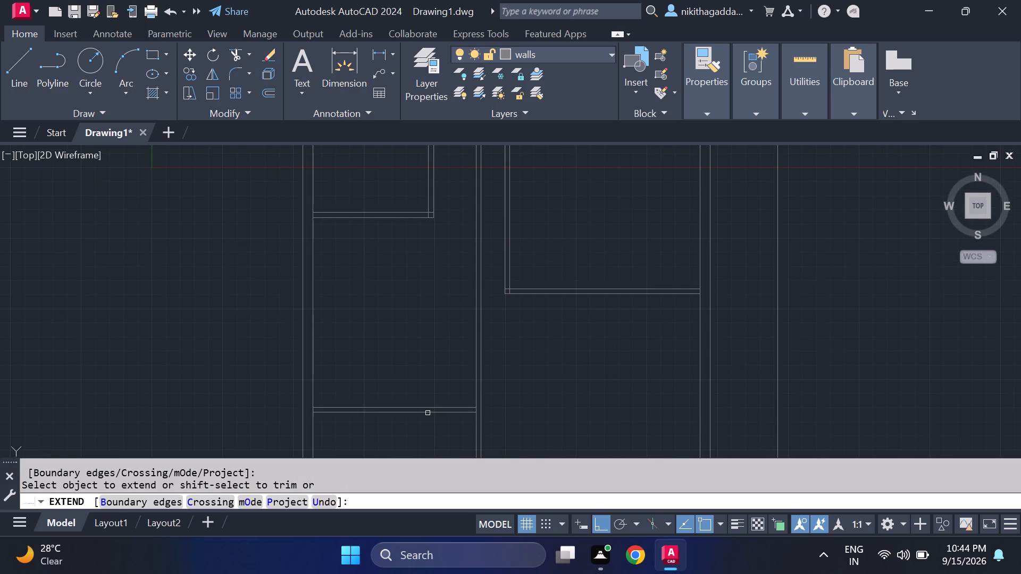
{"action": "left_click", "coordinate": [462, 408]}
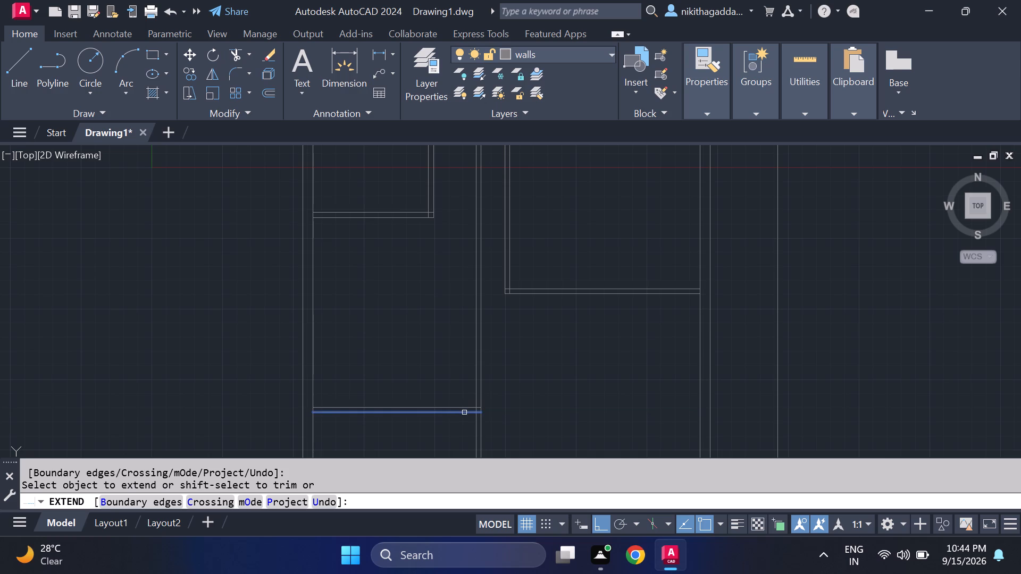
{"action": "left_click", "coordinate": [464, 412]}
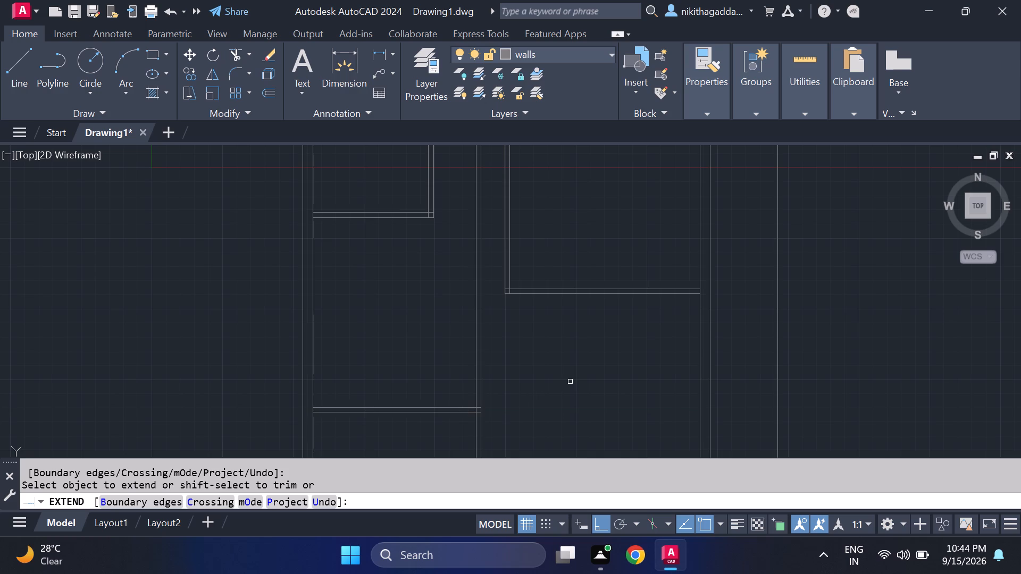
{"action": "middle_click_drag", "start_coordinate": [545, 406], "coordinate": [551, 357]}
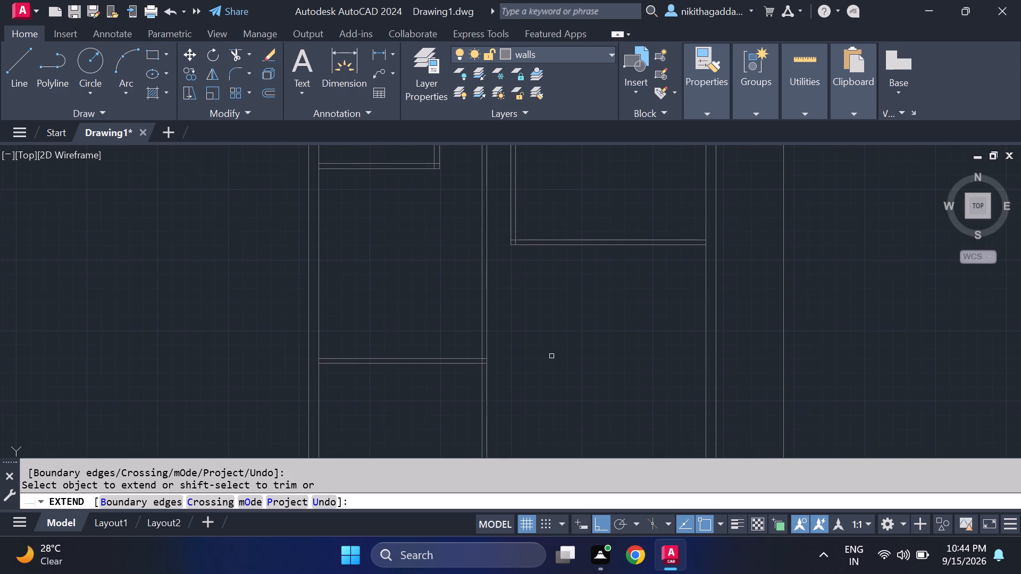
{"action": "key", "text": "Escape"}
Trim both vertical partition lines where they run below the extended horizontal partition, leaving a closed corner.
{"action": "type", "text": "tr"}
{"action": "key", "text": "Return"}
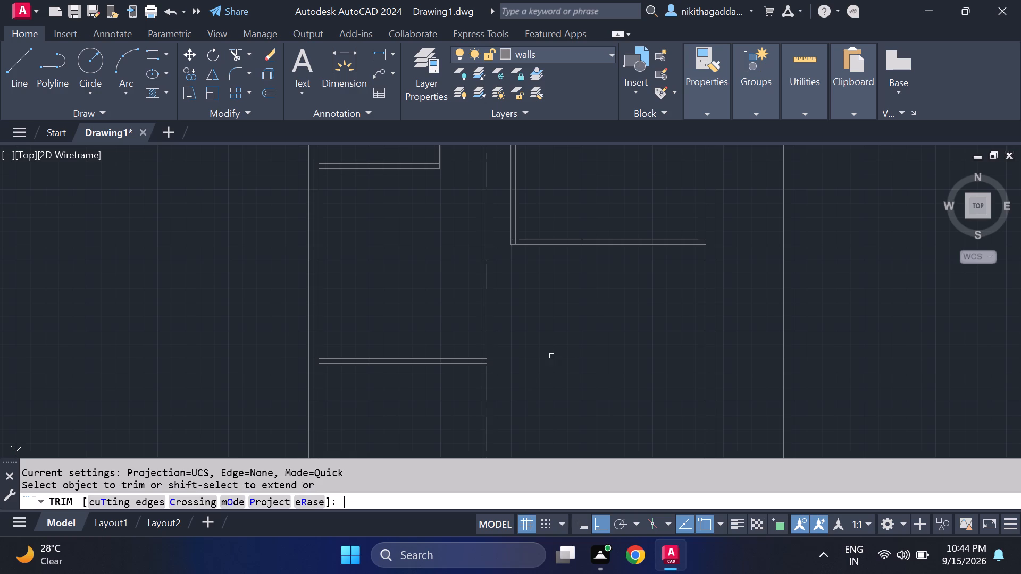
{"action": "left_click_drag", "start_coordinate": [535, 394], "coordinate": [463, 421]}
{"action": "scroll", "coordinate": [548, 362], "scroll_direction": "down", "scroll_amount": 2}
{"action": "scroll", "coordinate": [545, 358], "scroll_direction": "up", "scroll_amount": 2}
{"action": "middle_click_drag", "start_coordinate": [545, 359], "coordinate": [485, 368]}
{"action": "key", "text": "Escape"}
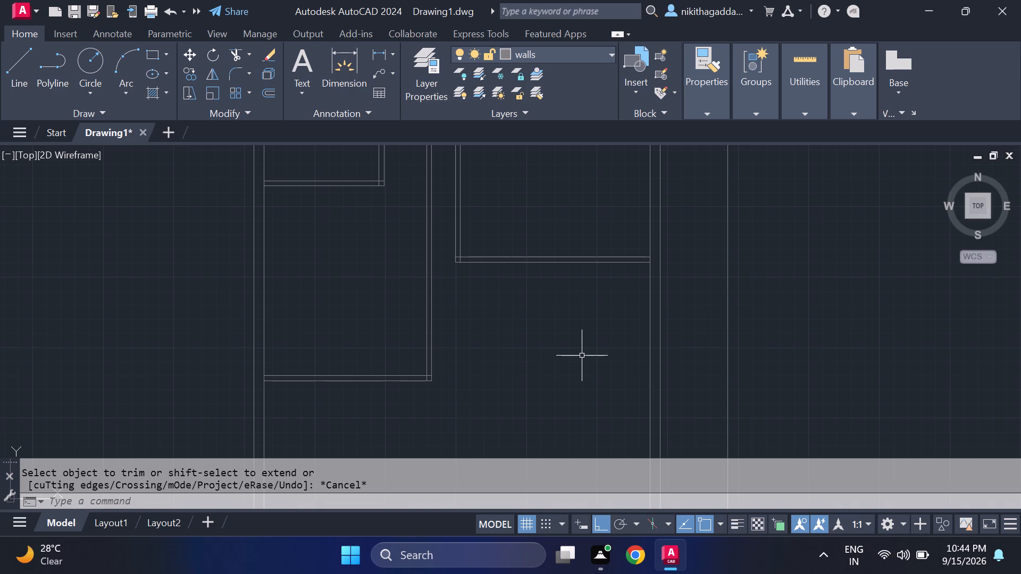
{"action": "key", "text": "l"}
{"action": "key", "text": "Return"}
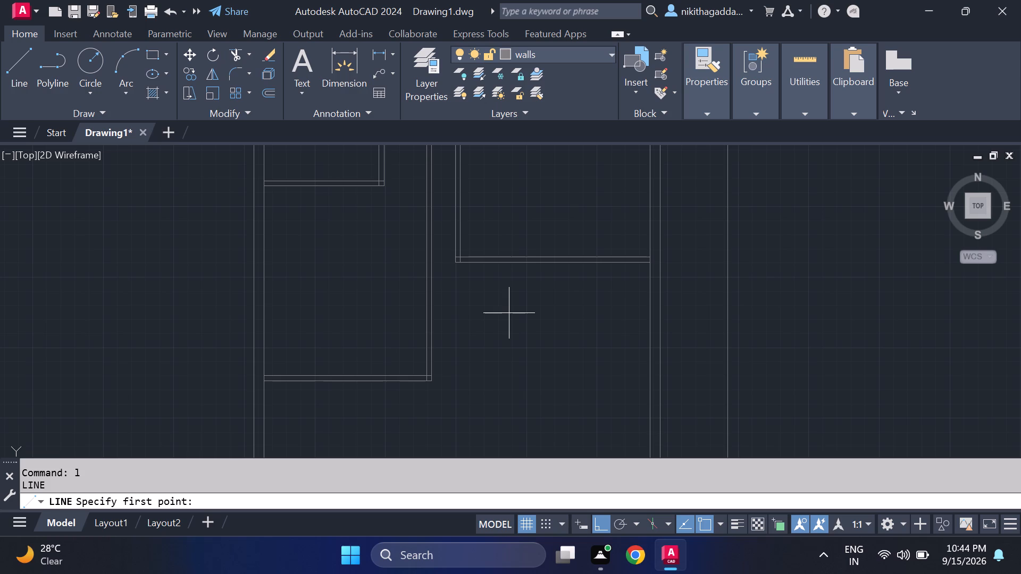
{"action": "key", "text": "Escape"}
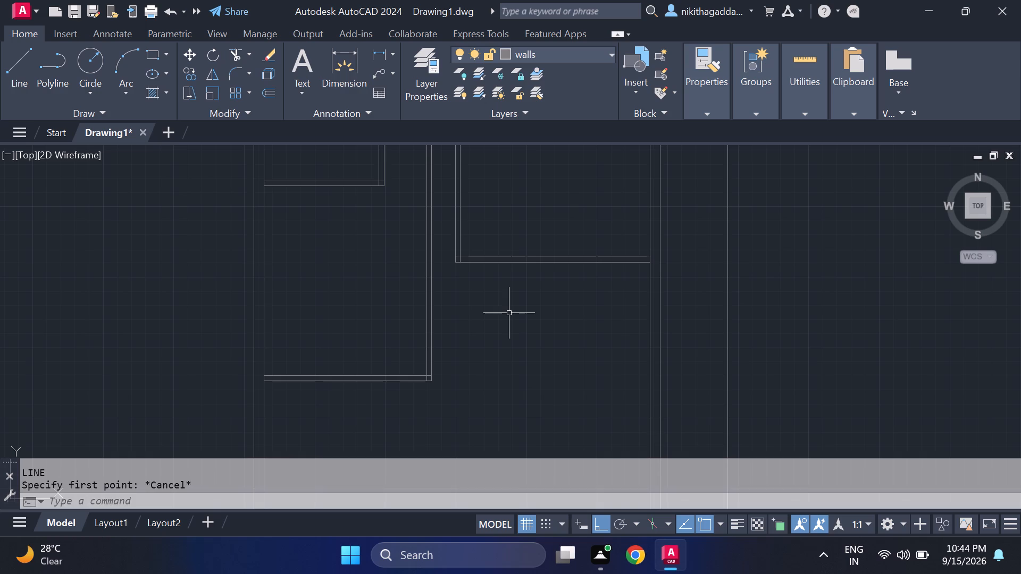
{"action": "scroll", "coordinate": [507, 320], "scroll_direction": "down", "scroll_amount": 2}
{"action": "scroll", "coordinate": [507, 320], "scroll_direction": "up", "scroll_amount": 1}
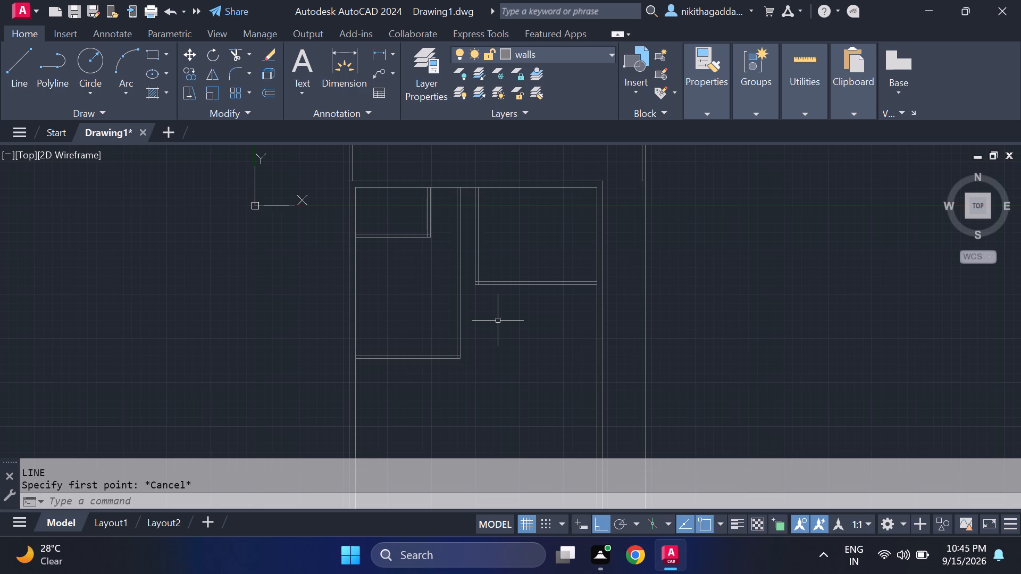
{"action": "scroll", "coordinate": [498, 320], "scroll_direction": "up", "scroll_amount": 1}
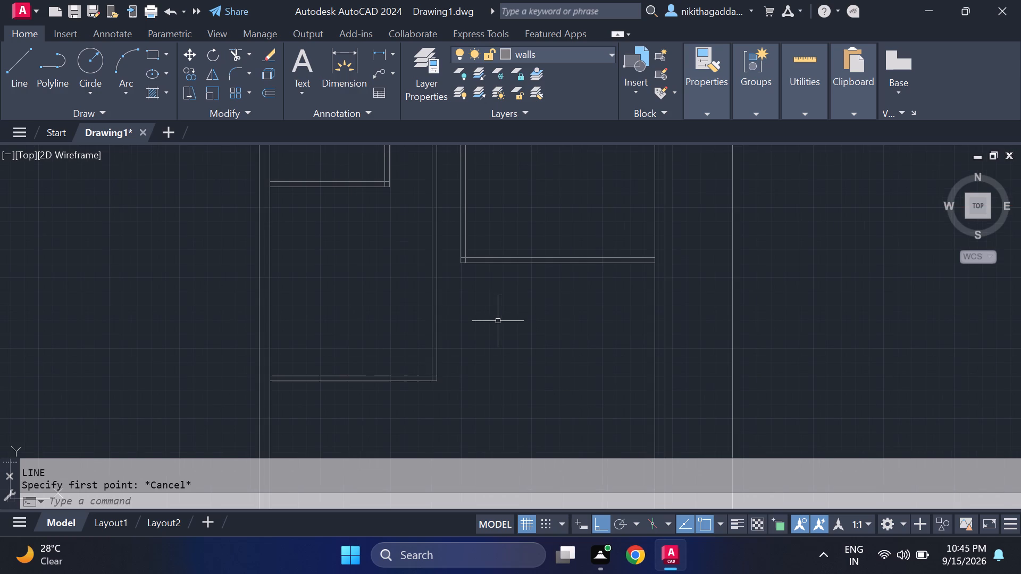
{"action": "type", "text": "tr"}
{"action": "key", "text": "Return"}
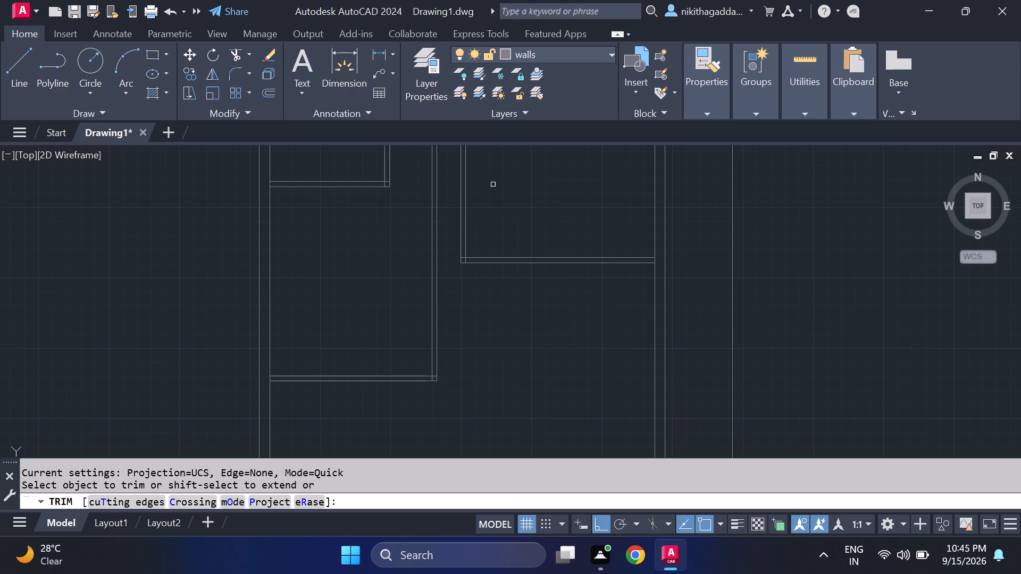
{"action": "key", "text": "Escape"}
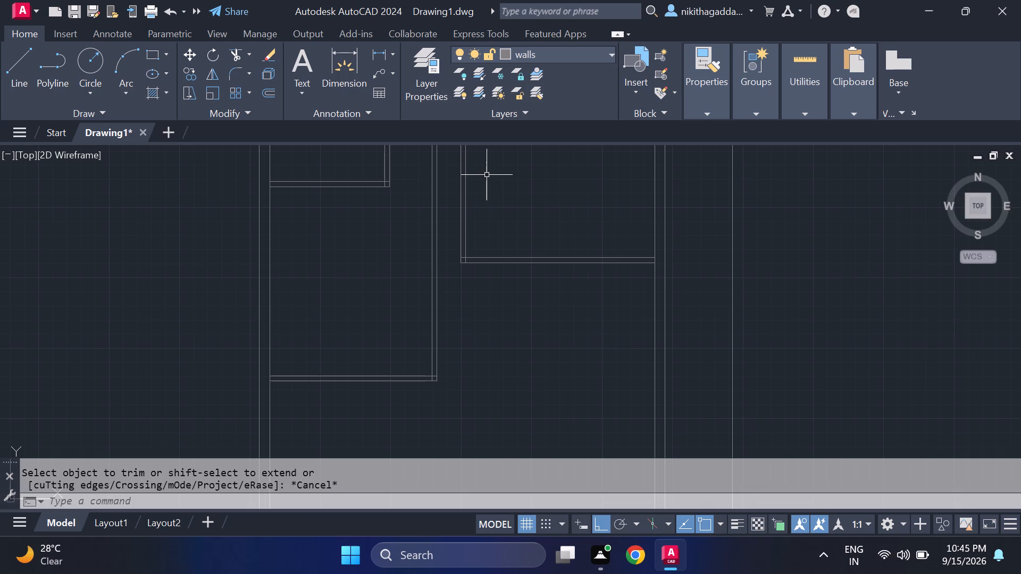
Draw a horizontal line across the passage, from the new vertical partition's left face to the right face of the upper-right room's left partition.
{"action": "key", "text": "l"}
{"action": "key", "text": "Return"}
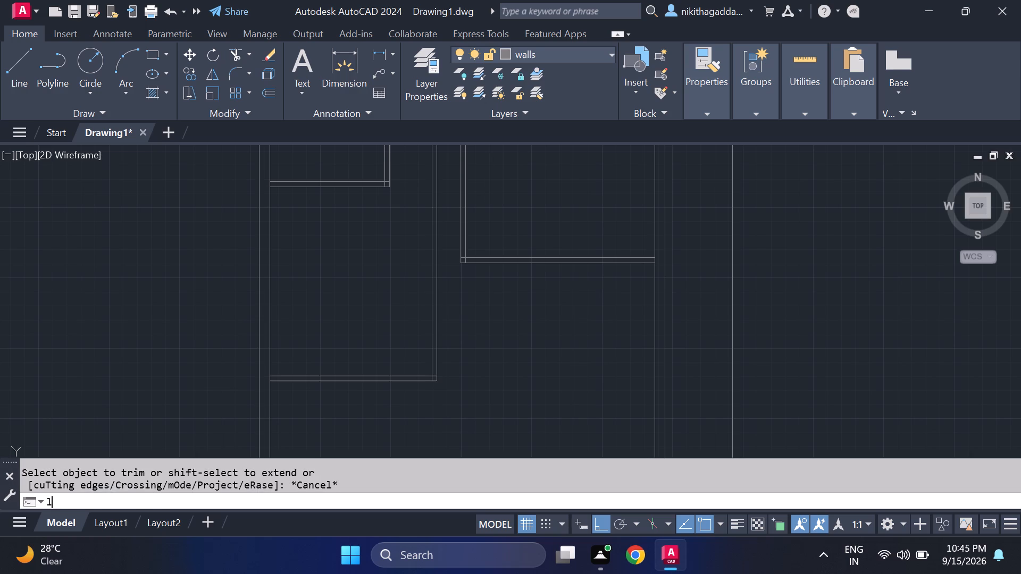
{"action": "scroll", "coordinate": [451, 284], "scroll_direction": "down", "scroll_amount": 2}
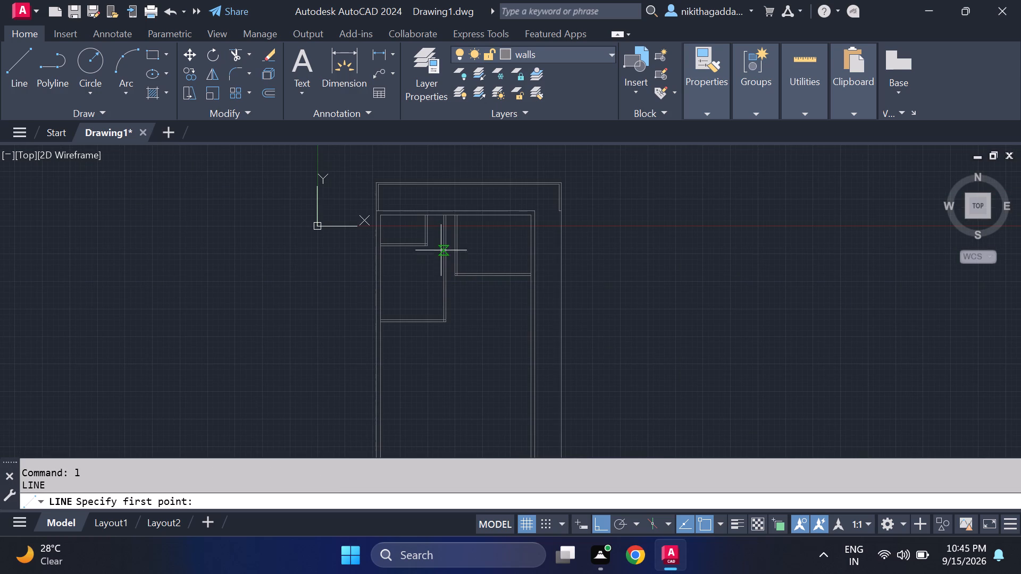
{"action": "scroll", "coordinate": [446, 267], "scroll_direction": "up", "scroll_amount": 2}
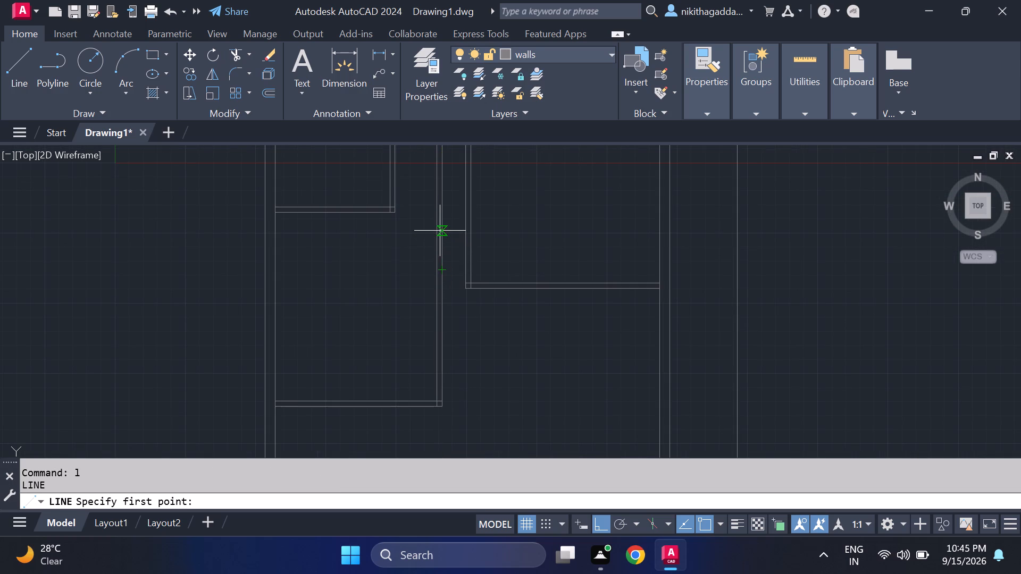
{"action": "left_click", "coordinate": [438, 229]}
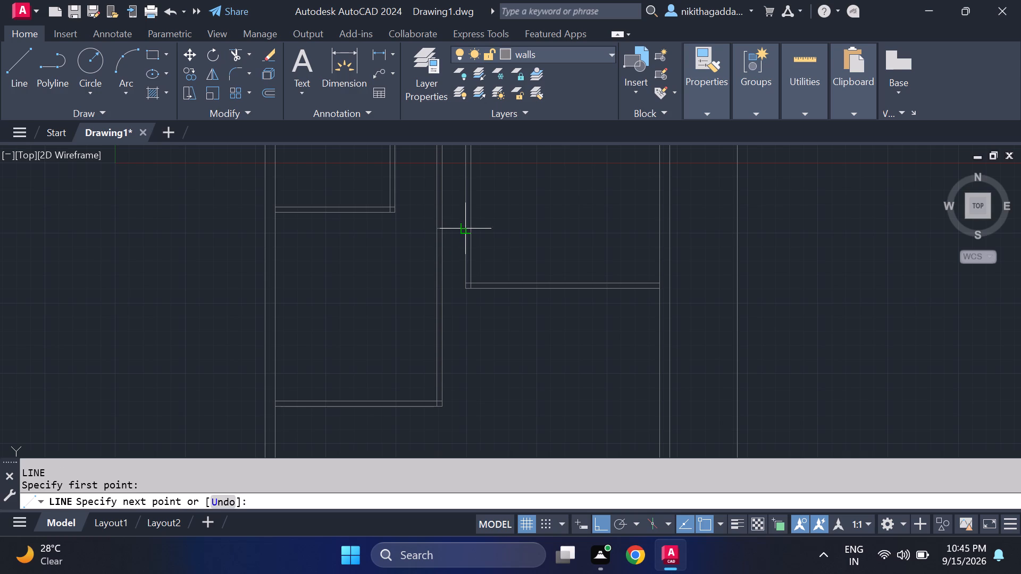
{"action": "left_click", "coordinate": [474, 227]}
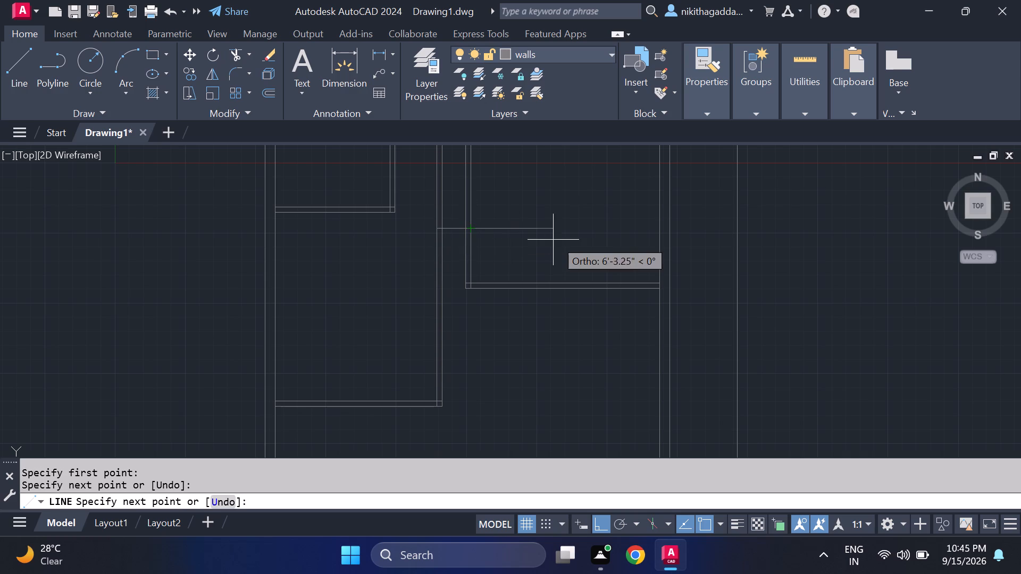
{"action": "key", "text": "Escape"}
Draw a line 4.5" down from the passage line's left end, continuing horizontally to the right face of the upper-right room's left partition.
{"action": "key", "text": "space"}
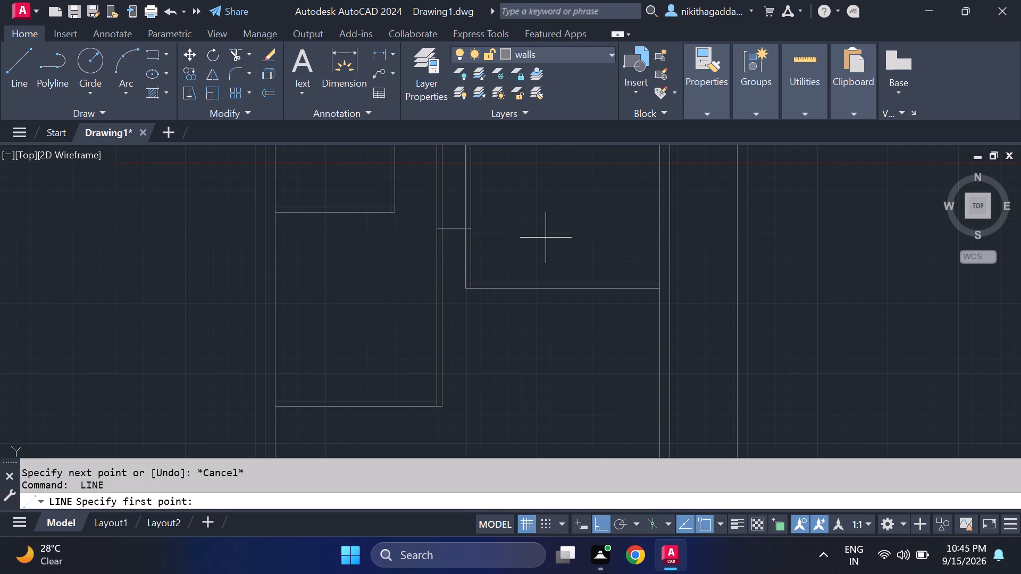
{"action": "scroll", "coordinate": [459, 251], "scroll_direction": "up", "scroll_amount": 2}
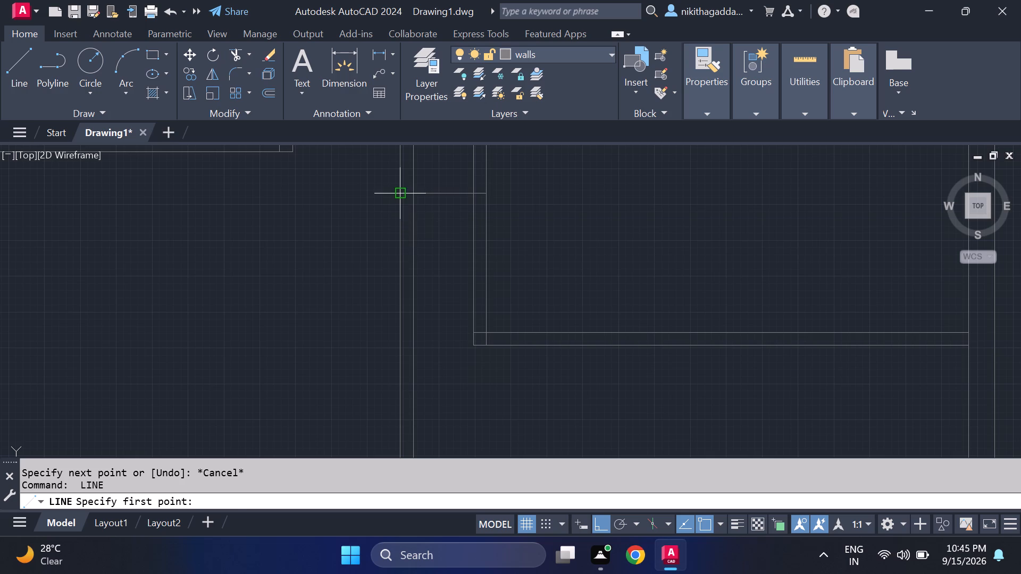
{"action": "left_click", "coordinate": [401, 198]}
{"action": "key", "text": "4"}
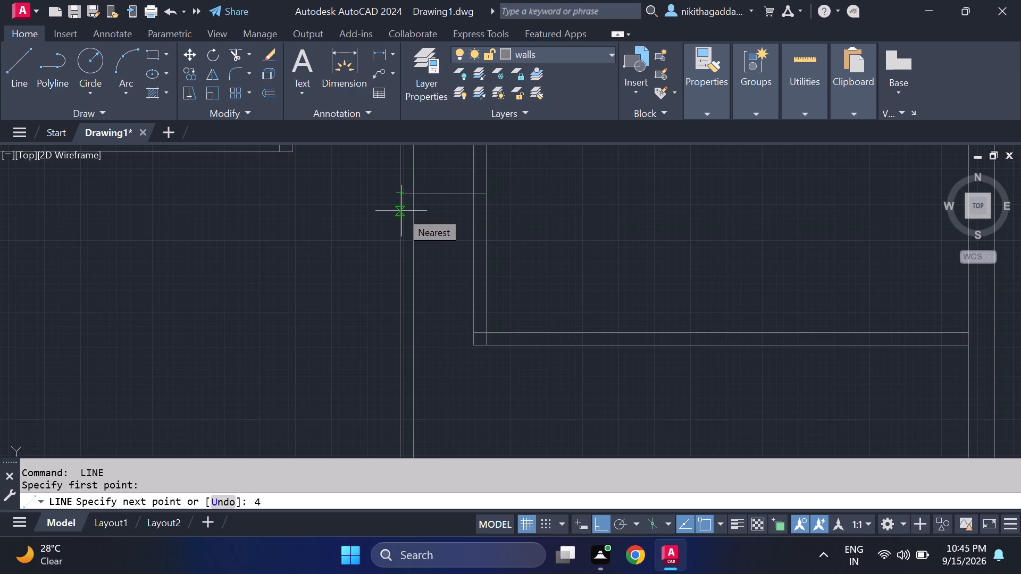
{"action": "type", "text": ".5"}
{"action": "key", "text": "shift+quotedbl"}
{"action": "key", "text": "Return"}
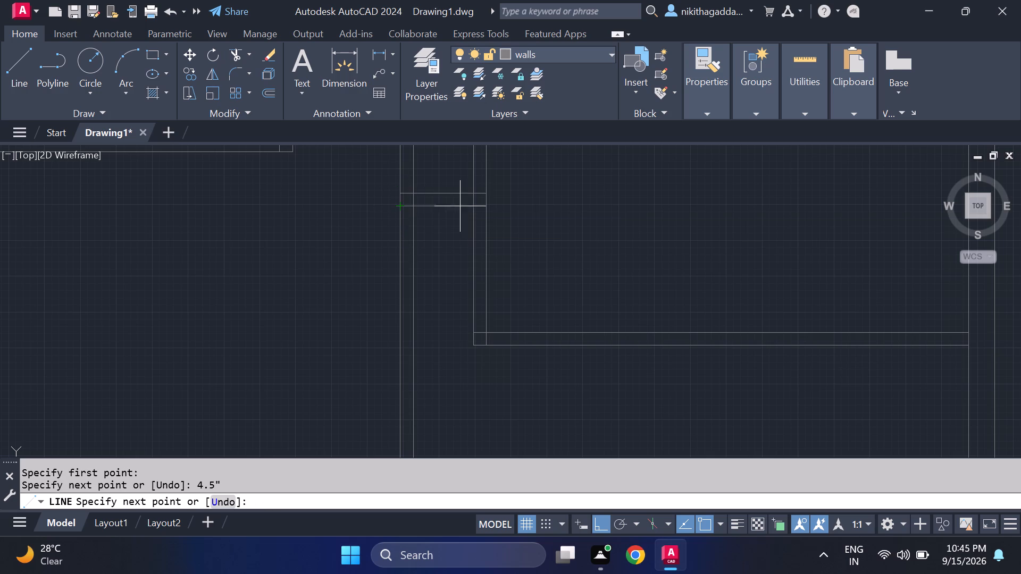
{"action": "left_click", "coordinate": [488, 203]}
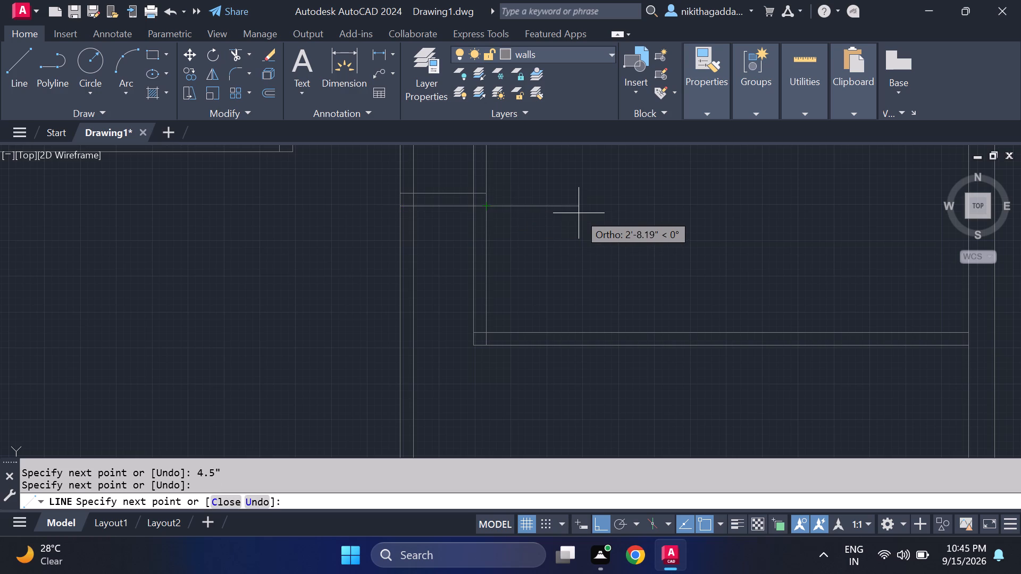
Trim away both lines of the upper-right room's left partition above the new passage crosspiece.
{"action": "key", "text": "Escape"}
{"action": "type", "text": "tr"}
{"action": "key", "text": "Return"}
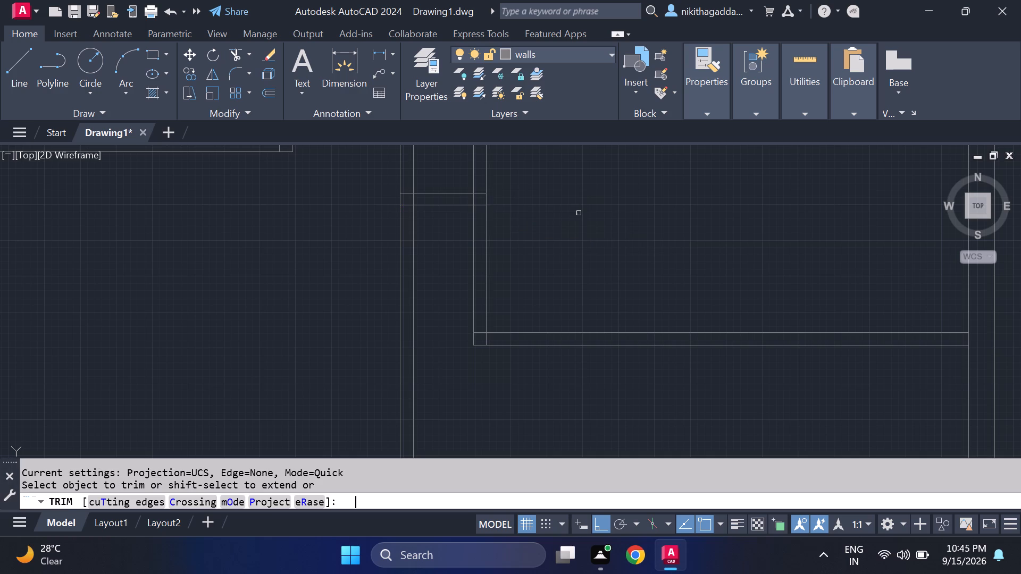
{"action": "scroll", "coordinate": [497, 221], "scroll_direction": "down", "scroll_amount": 3}
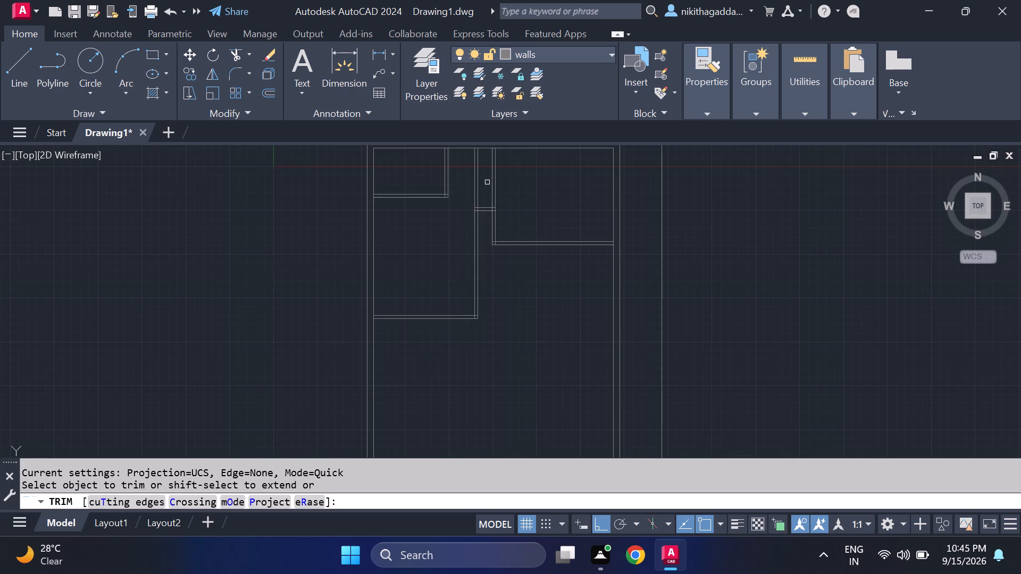
{"action": "left_click_drag", "start_coordinate": [527, 175], "coordinate": [523, 175]}
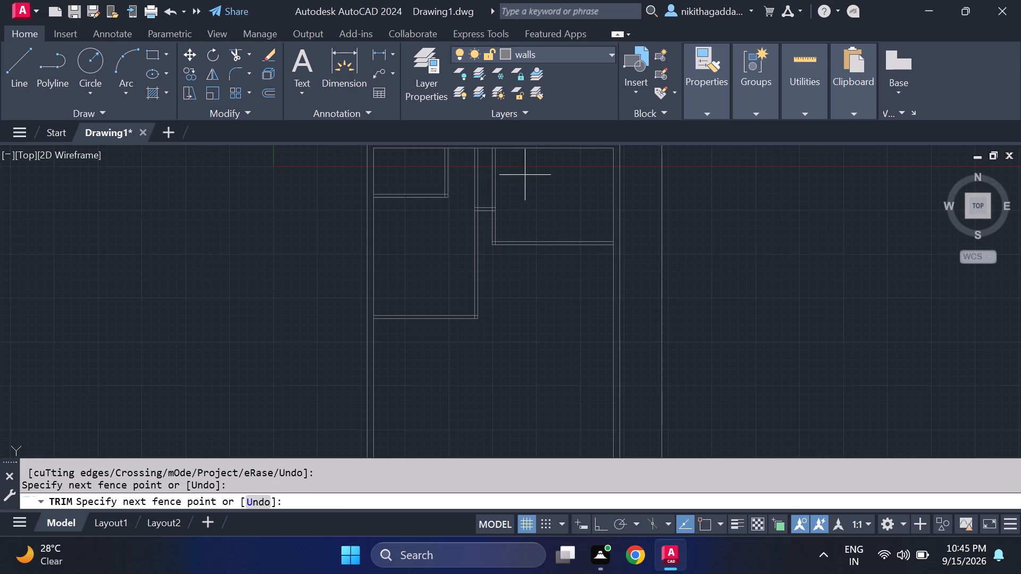
{"action": "left_click_drag", "start_coordinate": [523, 175], "coordinate": [490, 193]}
{"action": "middle_click_drag", "start_coordinate": [497, 187], "coordinate": [492, 204]}
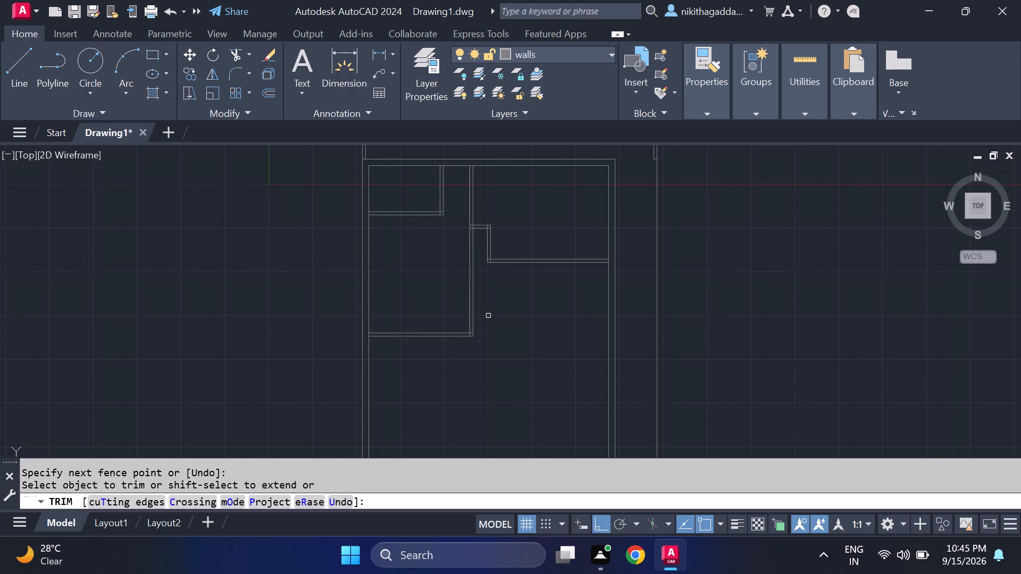
Trim the other vertical partition between the passage crosspiece and the lower horizontal partition, removing the leftover line inside that partition's end.
{"action": "scroll", "coordinate": [484, 315], "scroll_direction": "up", "scroll_amount": 1}
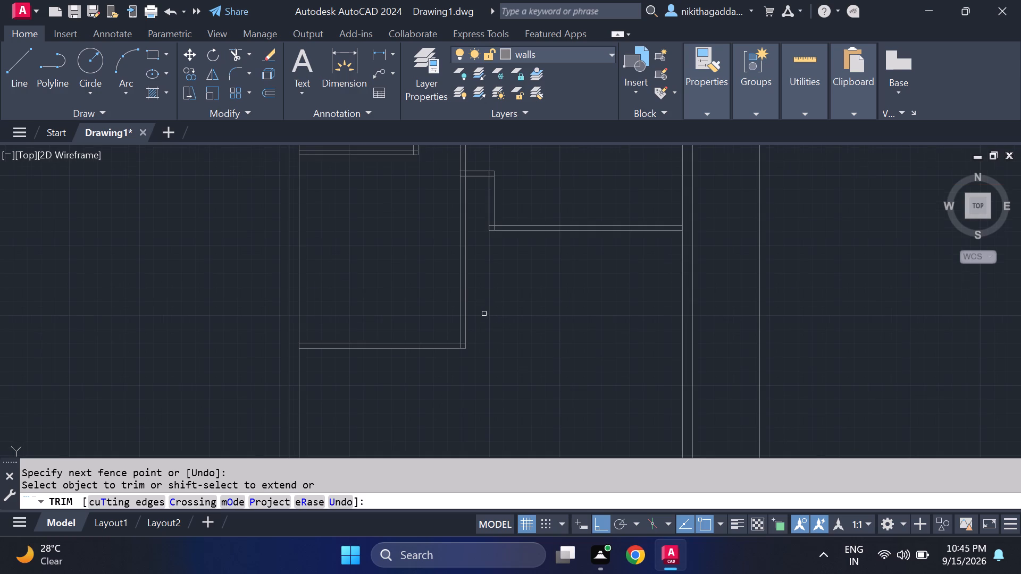
{"action": "left_click_drag", "start_coordinate": [479, 274], "coordinate": [456, 283]}
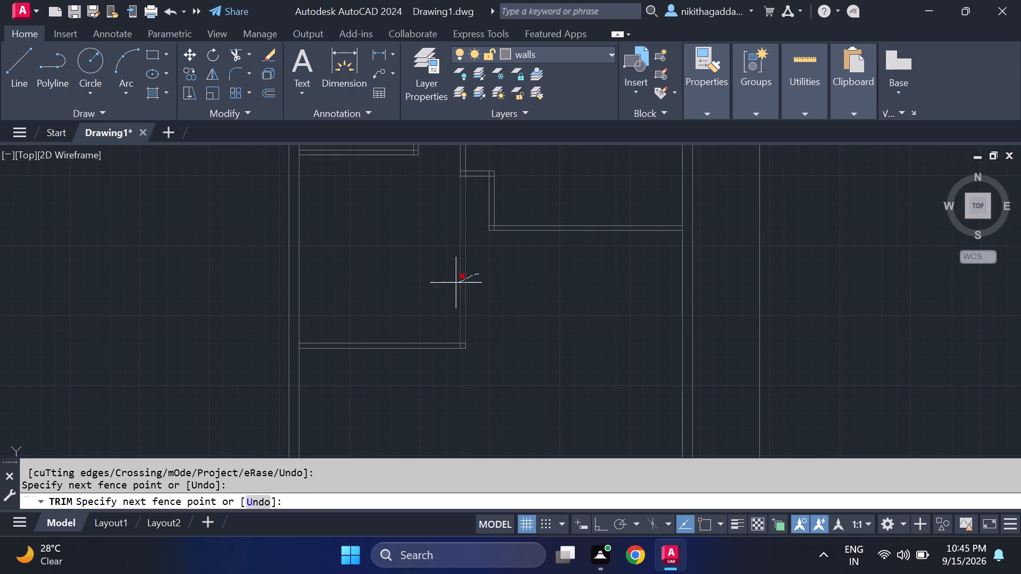
{"action": "left_click_drag", "start_coordinate": [456, 283], "coordinate": [451, 288]}
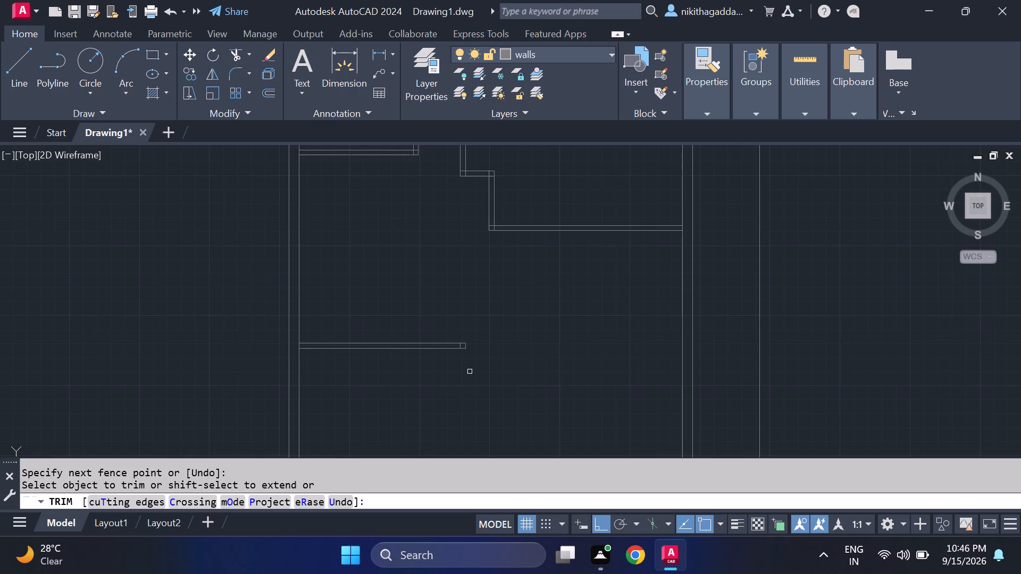
{"action": "scroll", "coordinate": [454, 370], "scroll_direction": "up", "scroll_amount": 2}
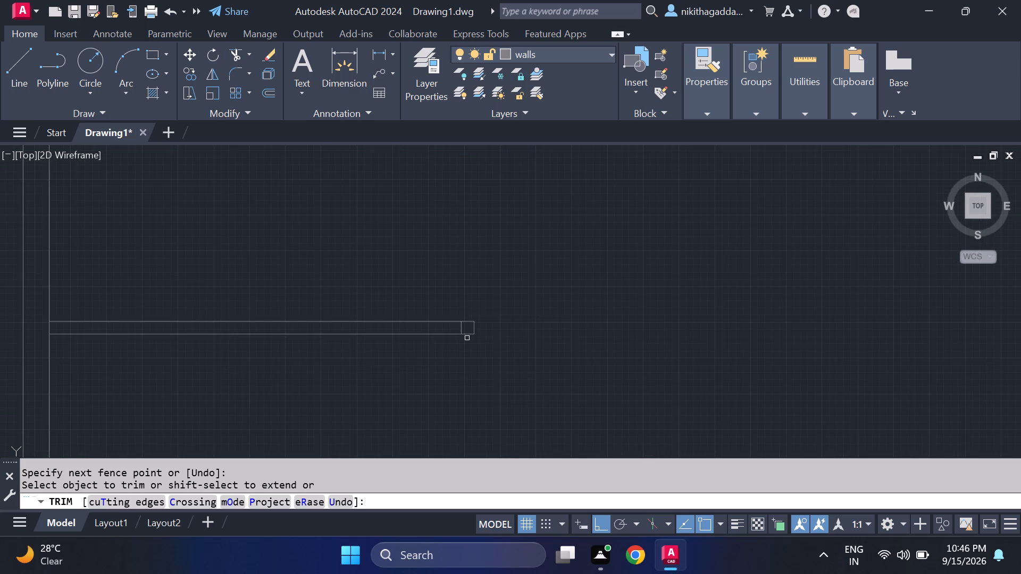
{"action": "left_click", "coordinate": [463, 328]}
{"action": "scroll", "coordinate": [508, 320], "scroll_direction": "down", "scroll_amount": 3}
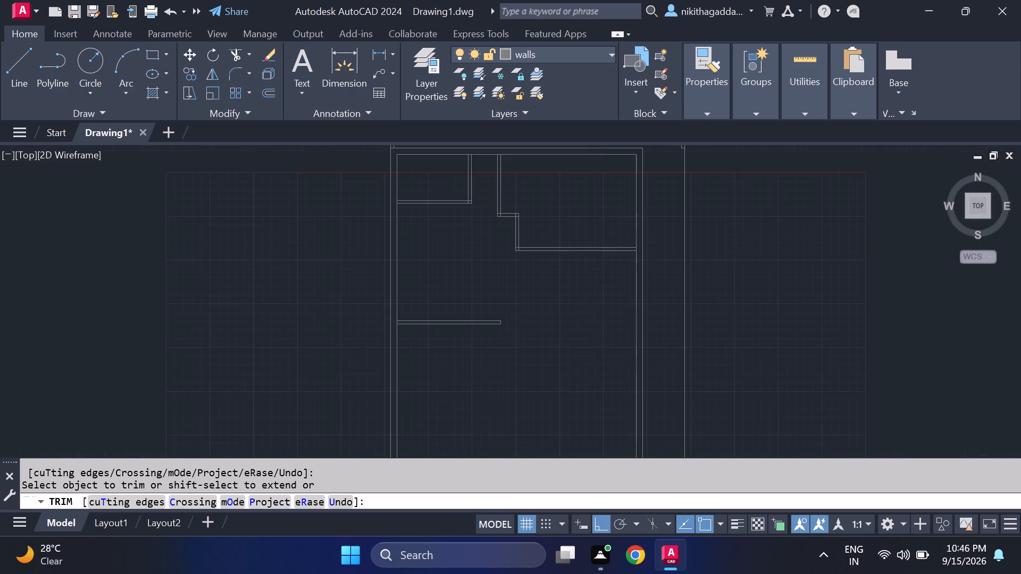
{"action": "key", "text": "Escape"}
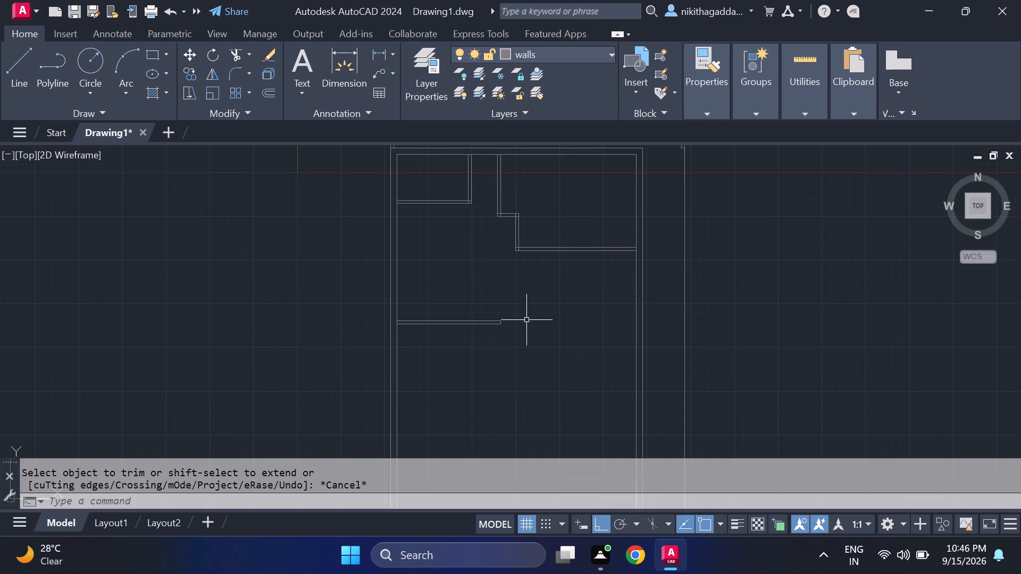
Draw a line down from the upper-right room's lower-left partition corner, about 2'-4" left, and a short way down.
{"action": "scroll", "coordinate": [526, 317], "scroll_direction": "up", "scroll_amount": 1}
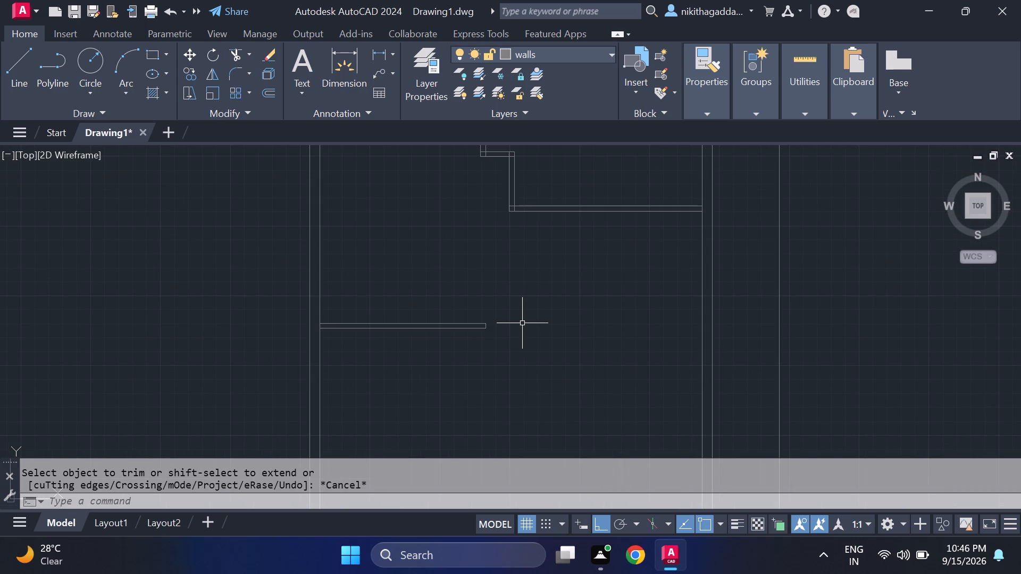
{"action": "key", "text": "l"}
{"action": "key", "text": "Return"}
{"action": "scroll", "coordinate": [497, 238], "scroll_direction": "up", "scroll_amount": 1}
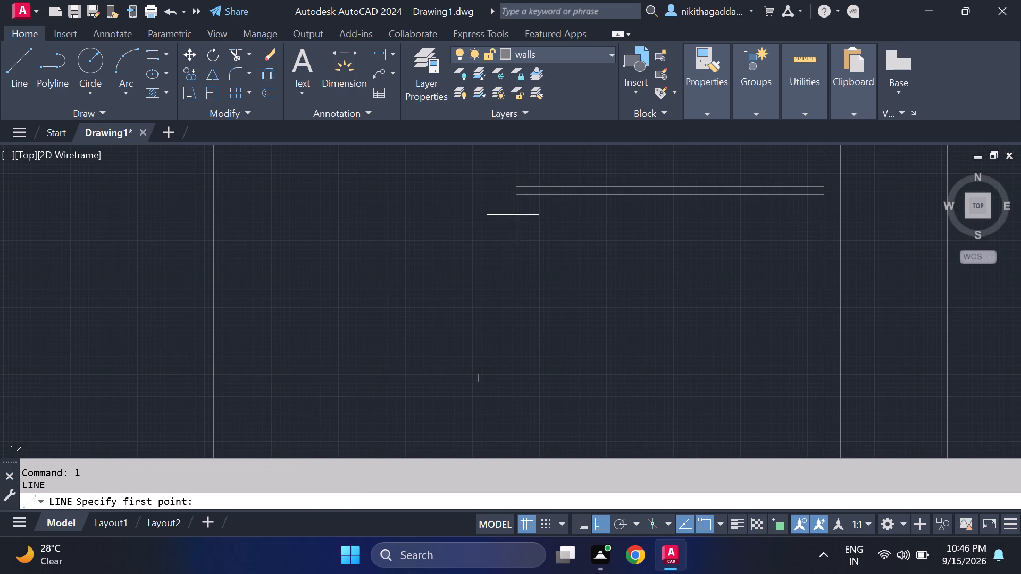
{"action": "left_click", "coordinate": [514, 196]}
{"action": "scroll", "coordinate": [534, 322], "scroll_direction": "down", "scroll_amount": 1}
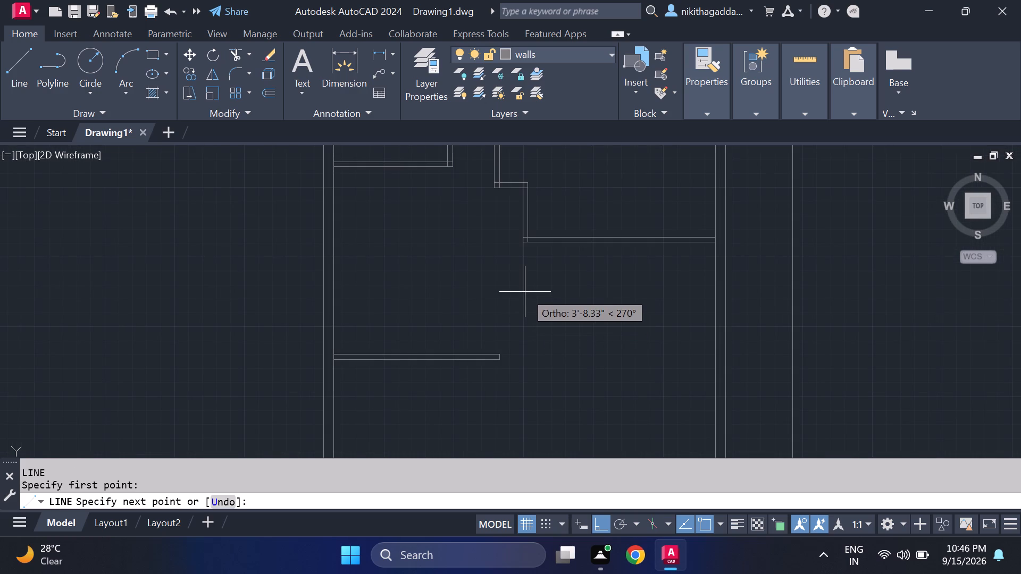
{"action": "left_click", "coordinate": [522, 307]}
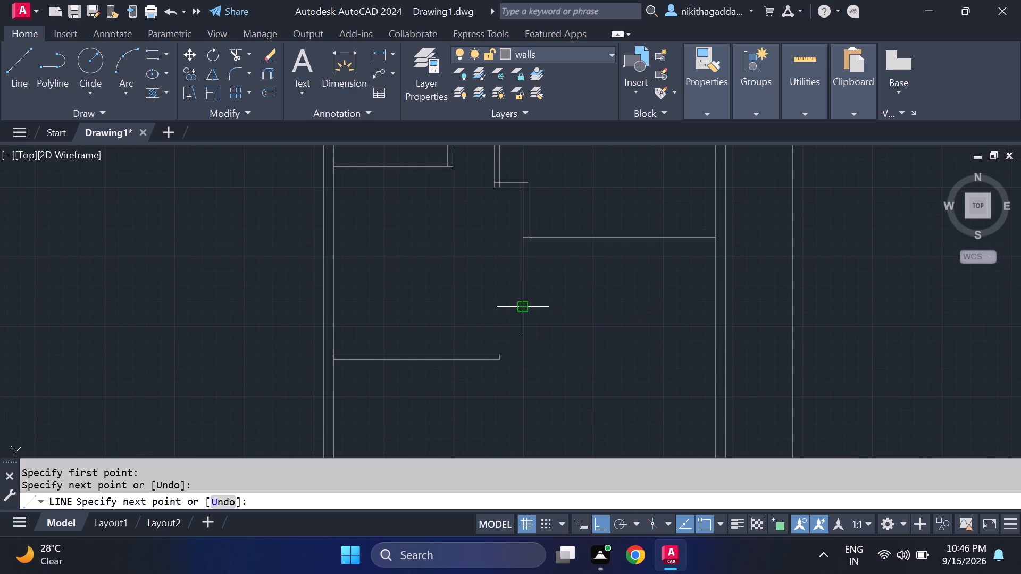
{"action": "scroll", "coordinate": [508, 310], "scroll_direction": "up", "scroll_amount": 1}
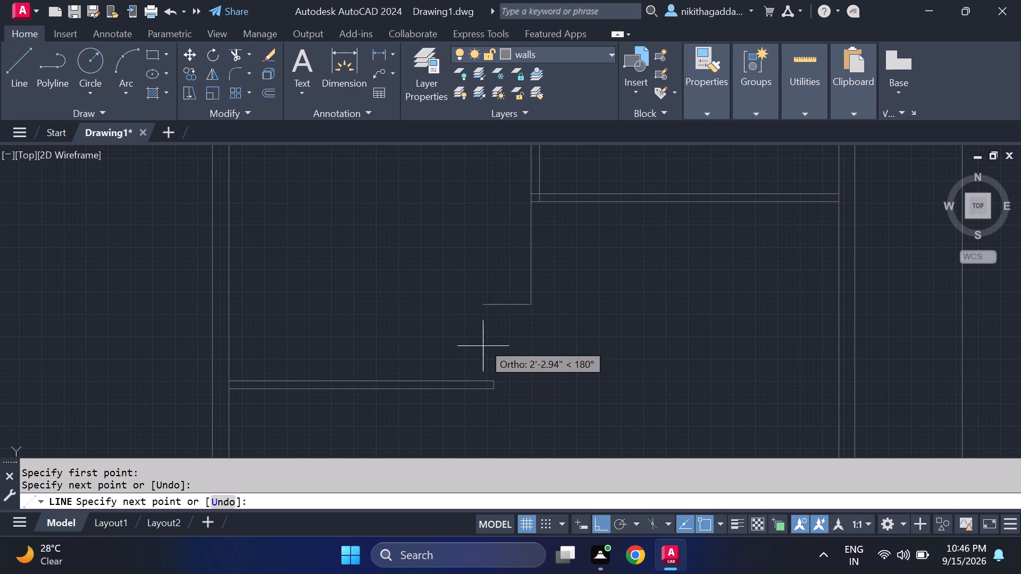
{"action": "left_click", "coordinate": [480, 308]}
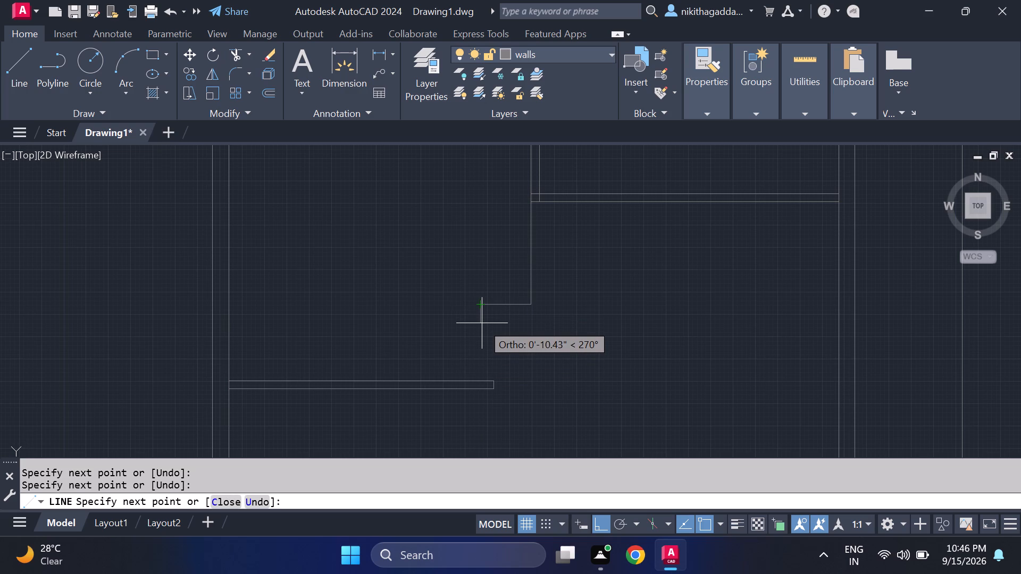
{"action": "left_click", "coordinate": [482, 319]}
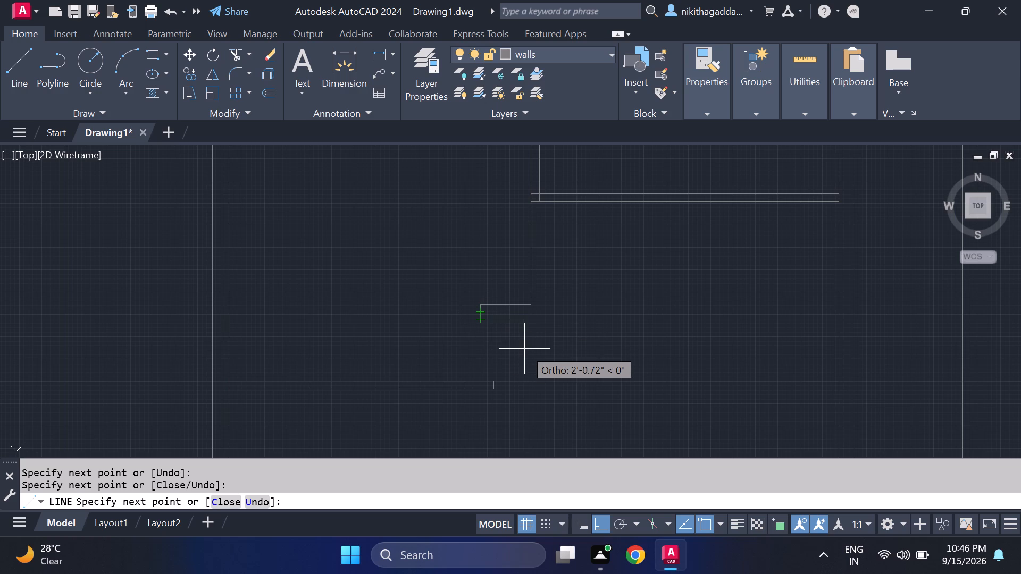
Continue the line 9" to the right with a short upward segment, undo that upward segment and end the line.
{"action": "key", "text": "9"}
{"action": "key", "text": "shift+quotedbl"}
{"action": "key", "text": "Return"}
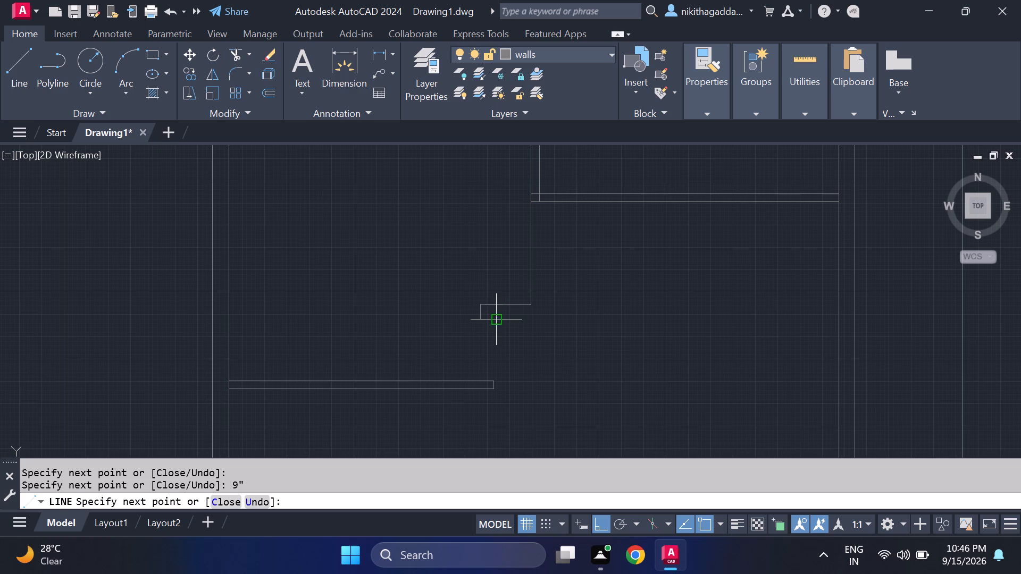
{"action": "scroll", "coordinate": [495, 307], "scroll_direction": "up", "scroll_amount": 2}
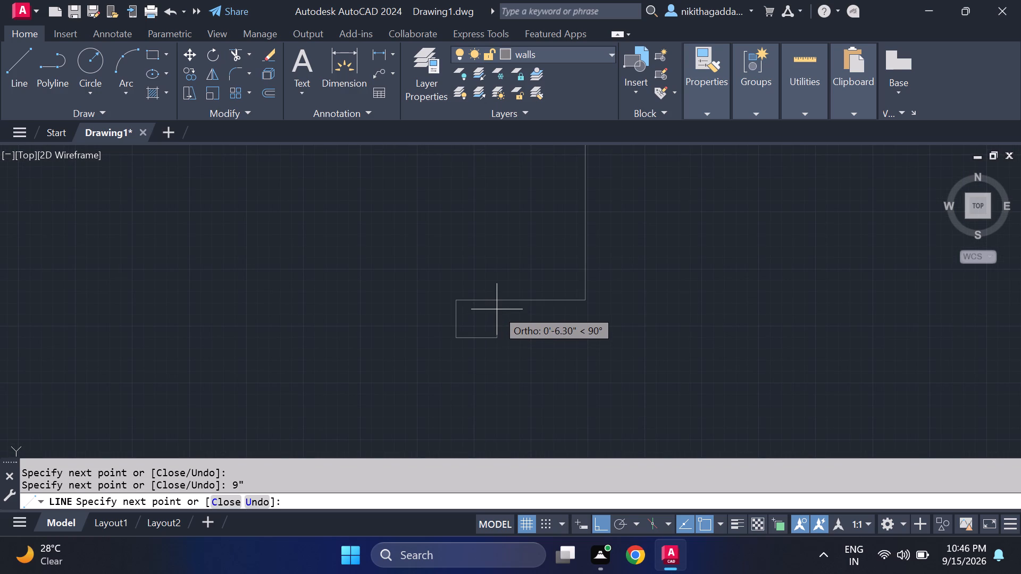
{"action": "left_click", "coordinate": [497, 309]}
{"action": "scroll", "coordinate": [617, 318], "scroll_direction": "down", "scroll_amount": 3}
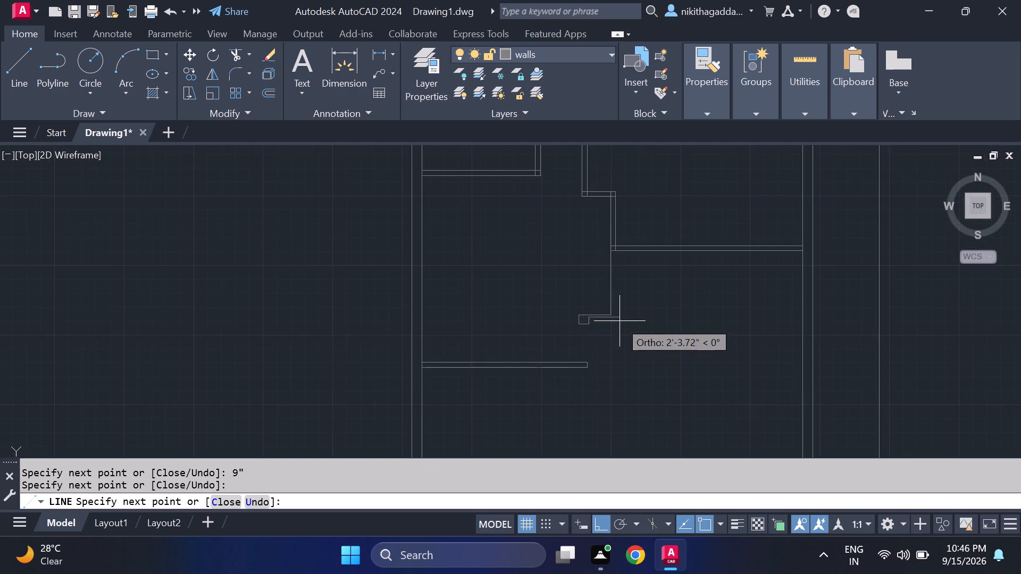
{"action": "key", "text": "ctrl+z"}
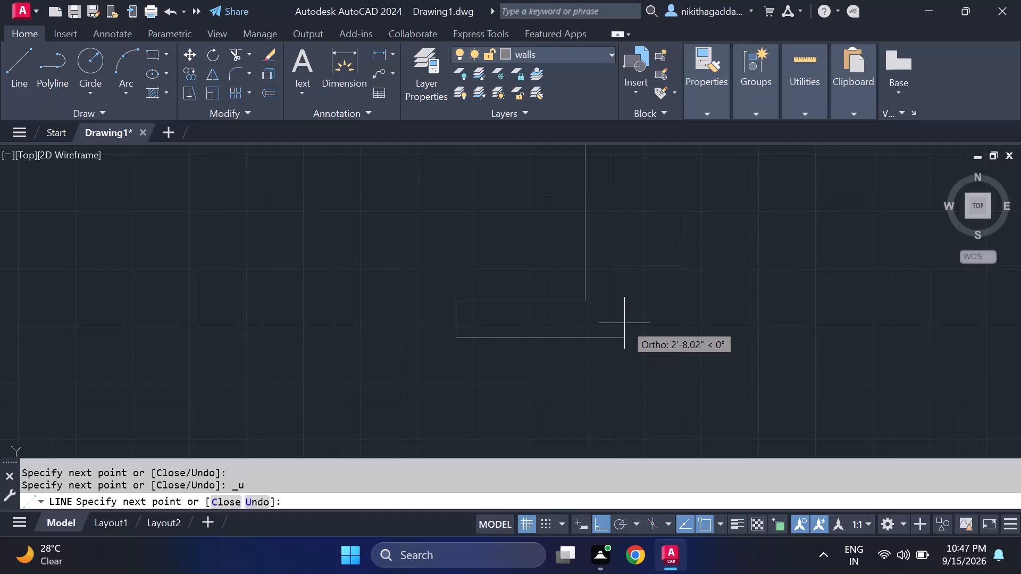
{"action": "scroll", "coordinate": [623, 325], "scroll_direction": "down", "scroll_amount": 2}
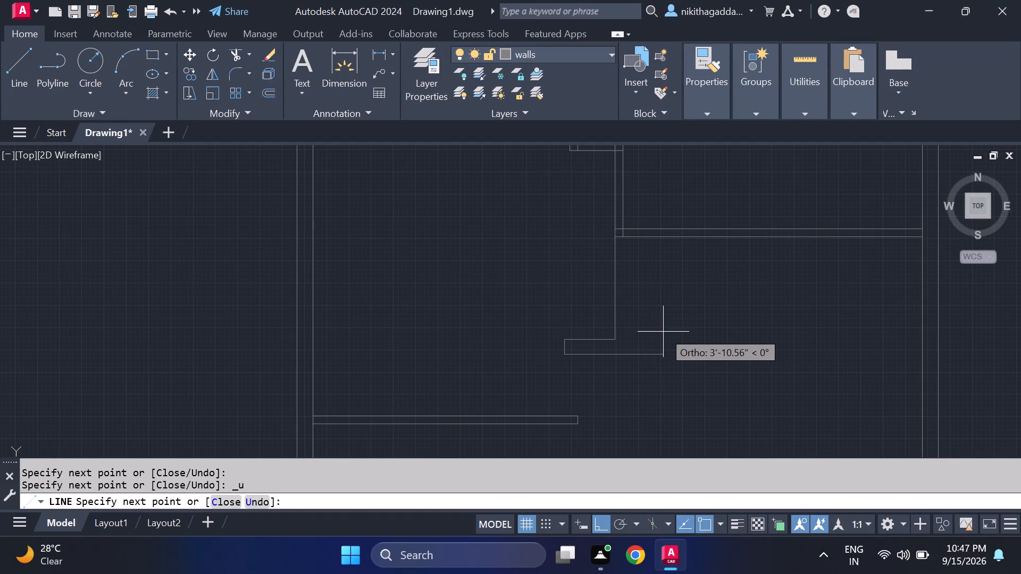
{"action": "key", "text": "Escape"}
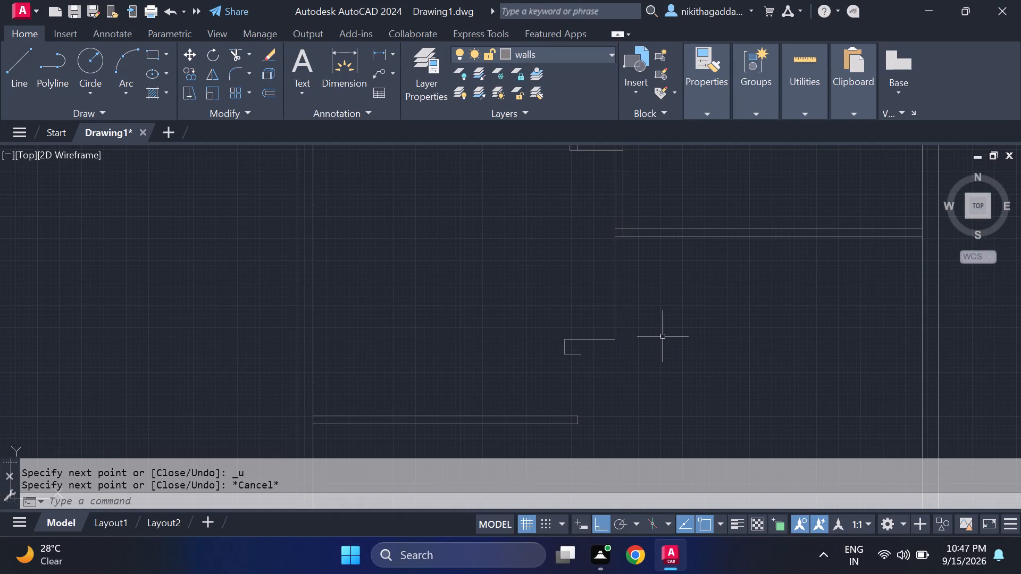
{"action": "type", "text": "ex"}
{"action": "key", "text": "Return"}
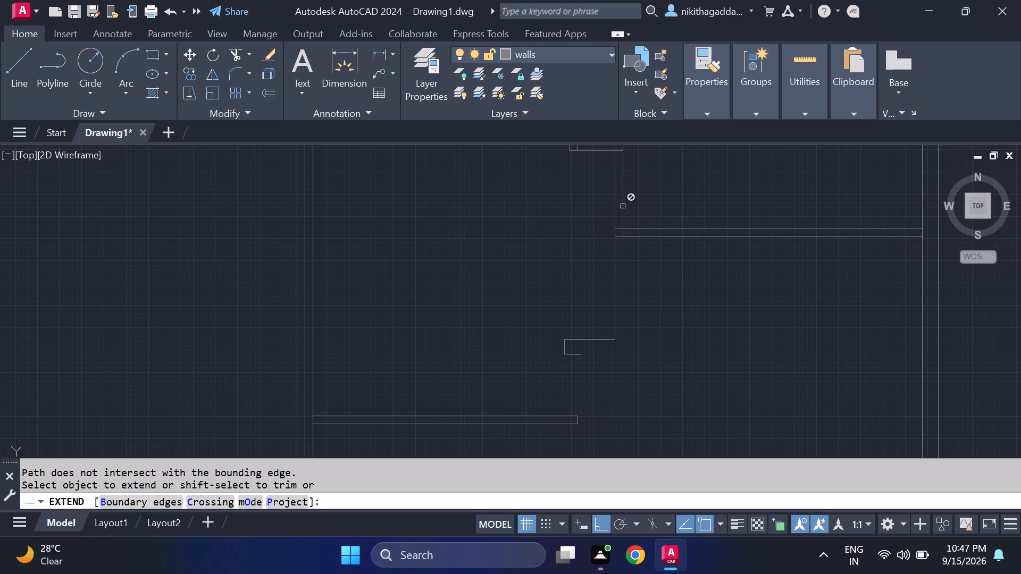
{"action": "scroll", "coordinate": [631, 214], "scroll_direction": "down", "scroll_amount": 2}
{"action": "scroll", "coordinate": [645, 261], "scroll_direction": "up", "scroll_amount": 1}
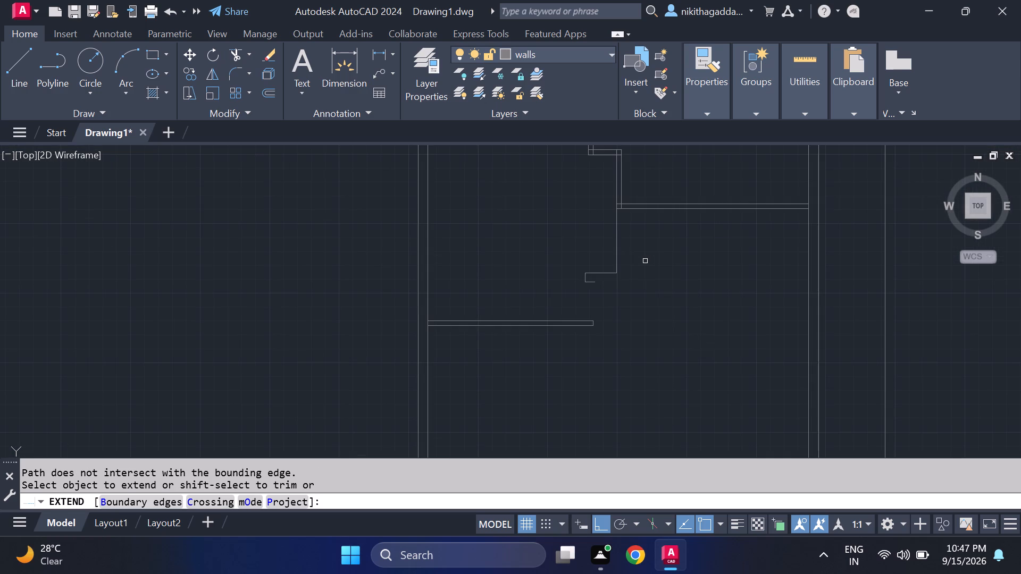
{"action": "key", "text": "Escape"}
Draw the parallel wall face from the room's inner corner down to the short return, 4.5" further down, and left to its end.
{"action": "key", "text": "l"}
{"action": "key", "text": "Return"}
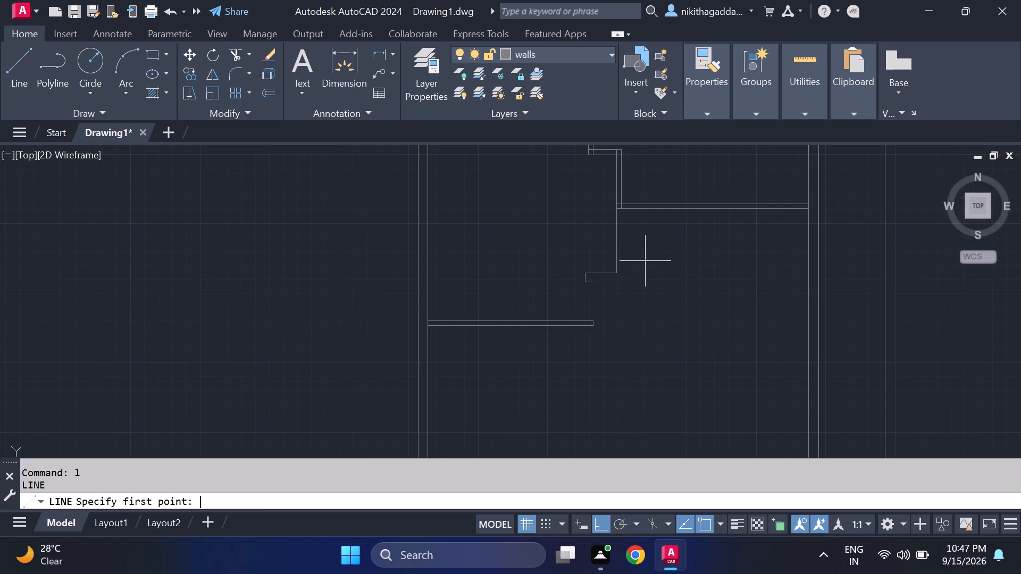
{"action": "left_click", "coordinate": [622, 210]}
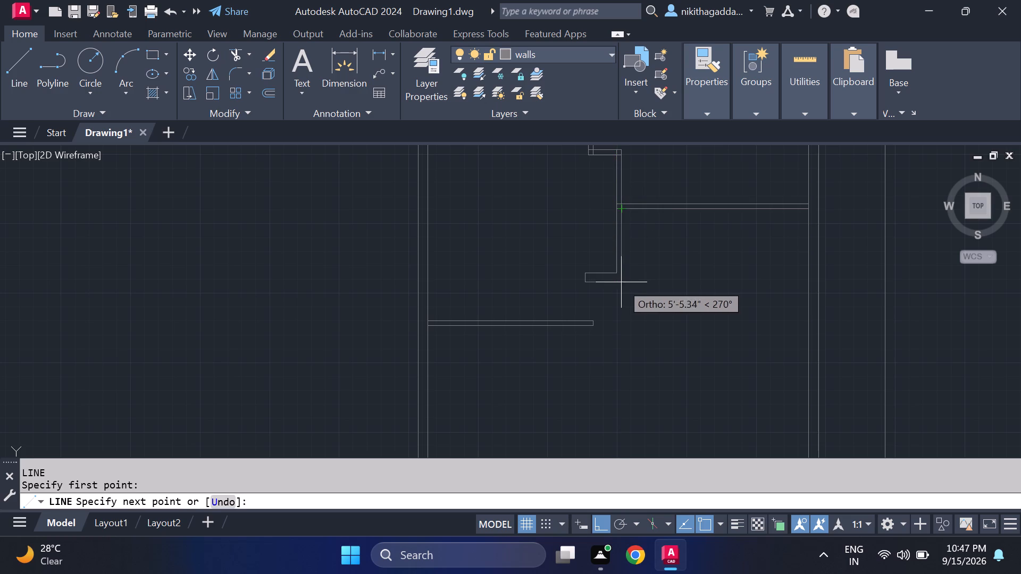
{"action": "scroll", "coordinate": [629, 283], "scroll_direction": "up", "scroll_amount": 2}
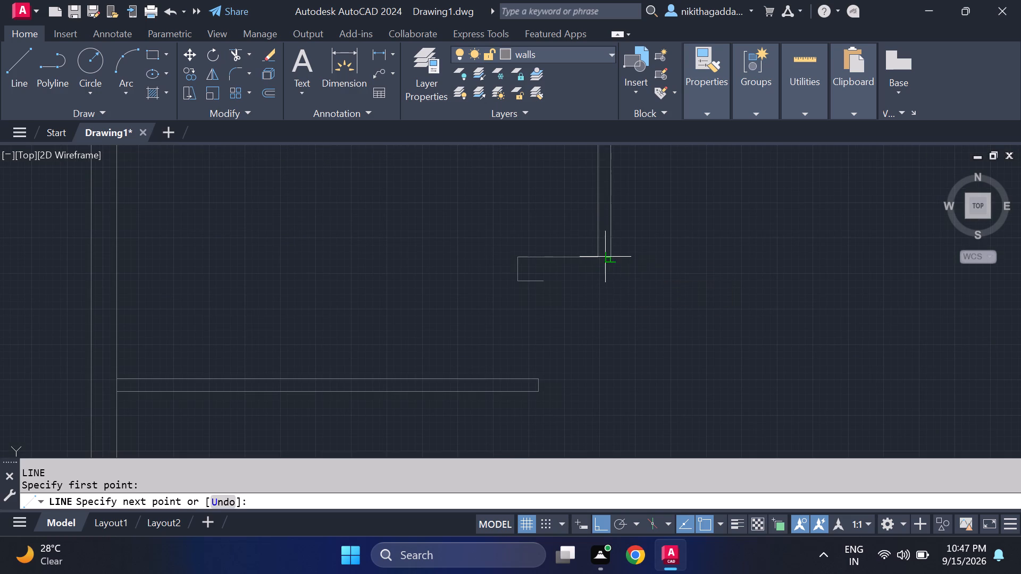
{"action": "left_click", "coordinate": [609, 256]}
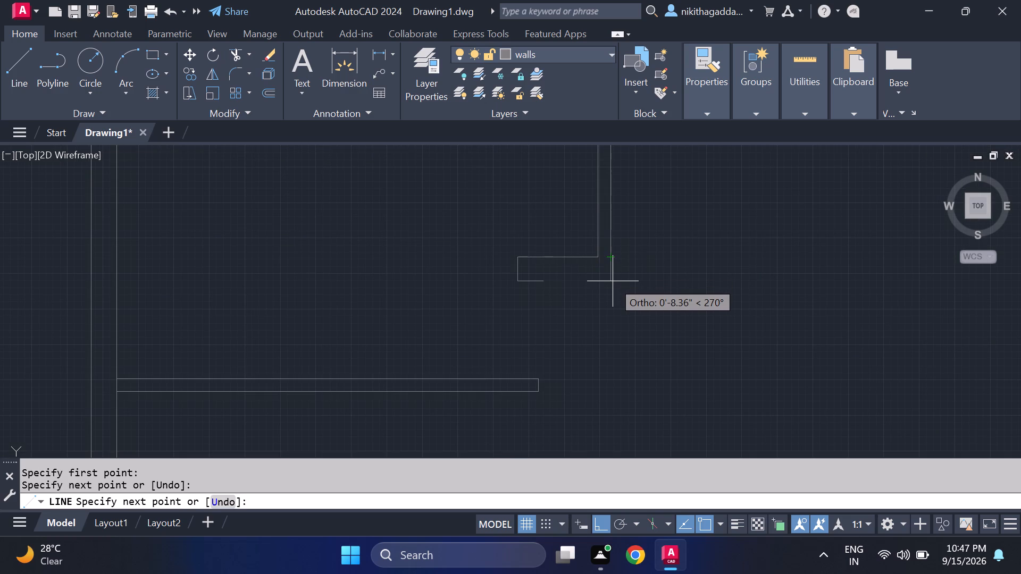
{"action": "key", "text": "4"}
{"action": "type", "text": ".5"}
{"action": "key", "text": "shift+quotedbl"}
{"action": "key", "text": "Return"}
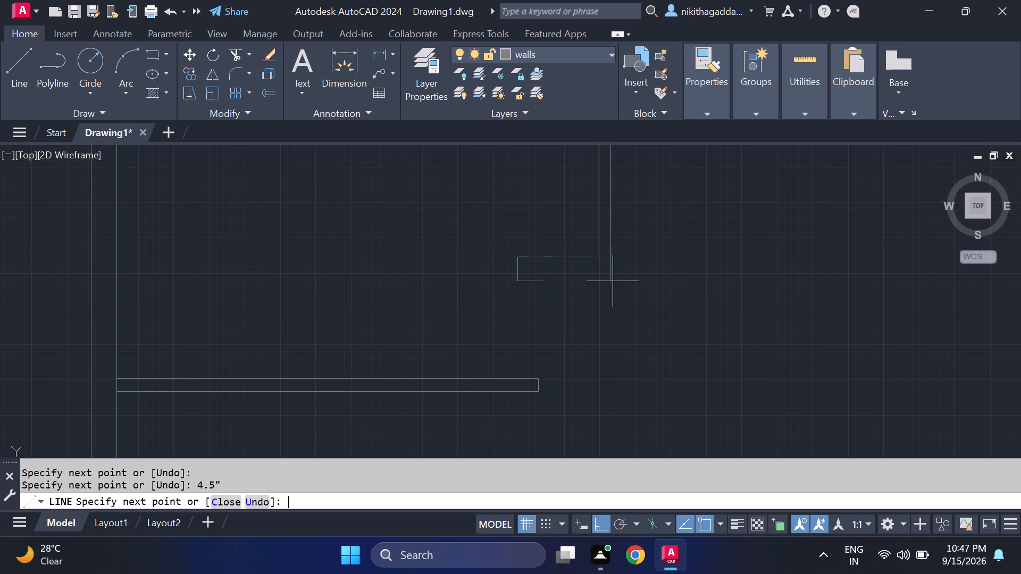
{"action": "left_click", "coordinate": [515, 272]}
{"action": "key", "text": "Escape"}
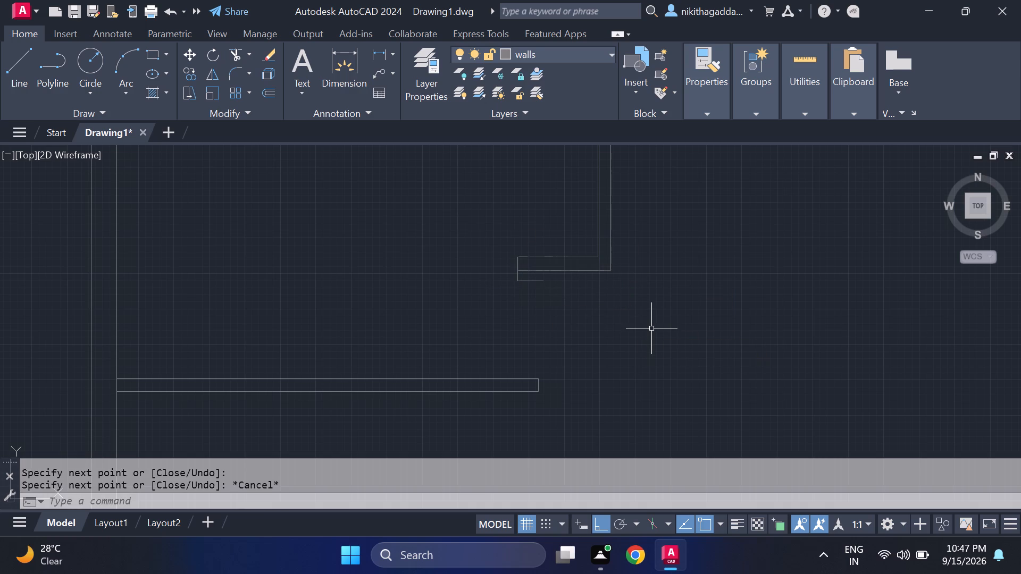
Trim the leftover 9" segment and the end line's excess below the short wall return.
{"action": "type", "text": "tr"}
{"action": "key", "text": "Return"}
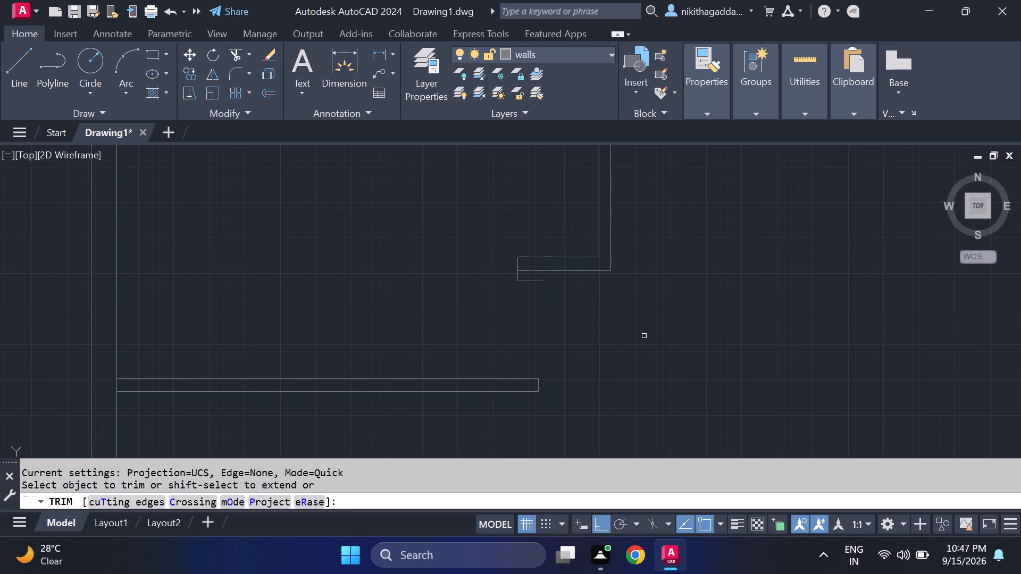
{"action": "left_click", "coordinate": [541, 280]}
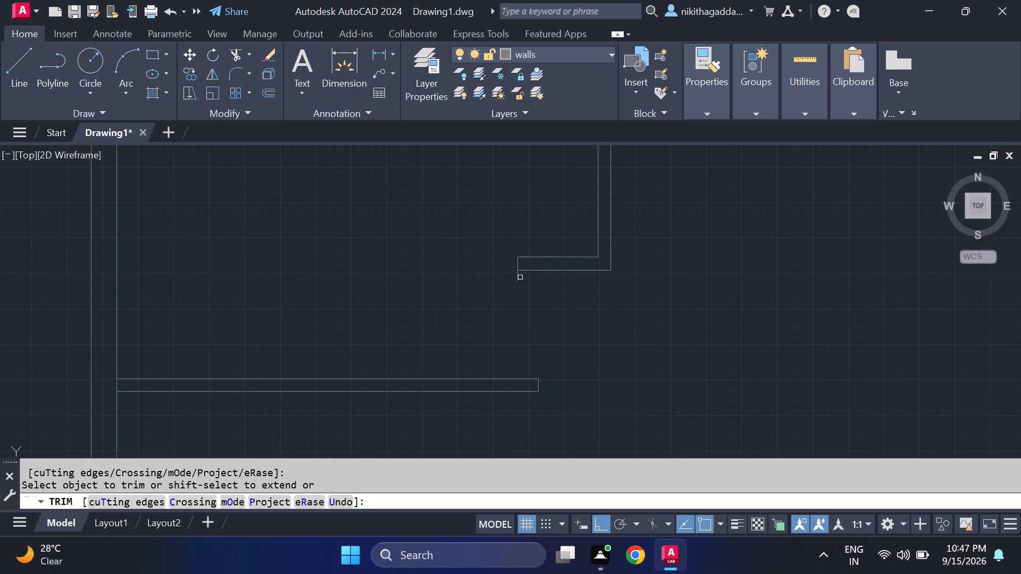
{"action": "left_click", "coordinate": [519, 277]}
{"action": "scroll", "coordinate": [699, 392], "scroll_direction": "down", "scroll_amount": 2}
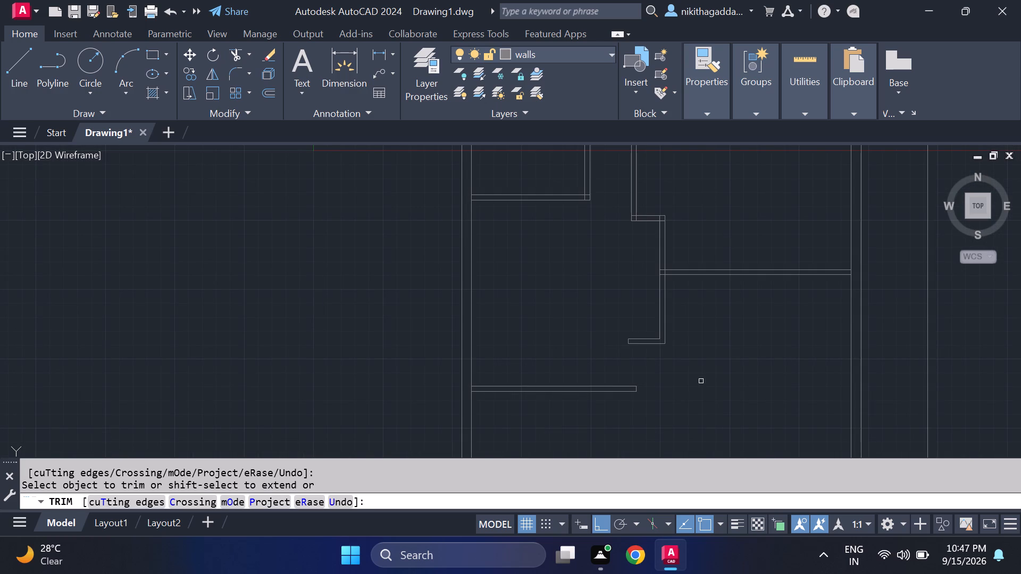
Draw a small three-sided nib at the free end of the lower horizontal partition, rising just above its upper face and closing on its end line.
{"action": "scroll", "coordinate": [658, 366], "scroll_direction": "up", "scroll_amount": 1}
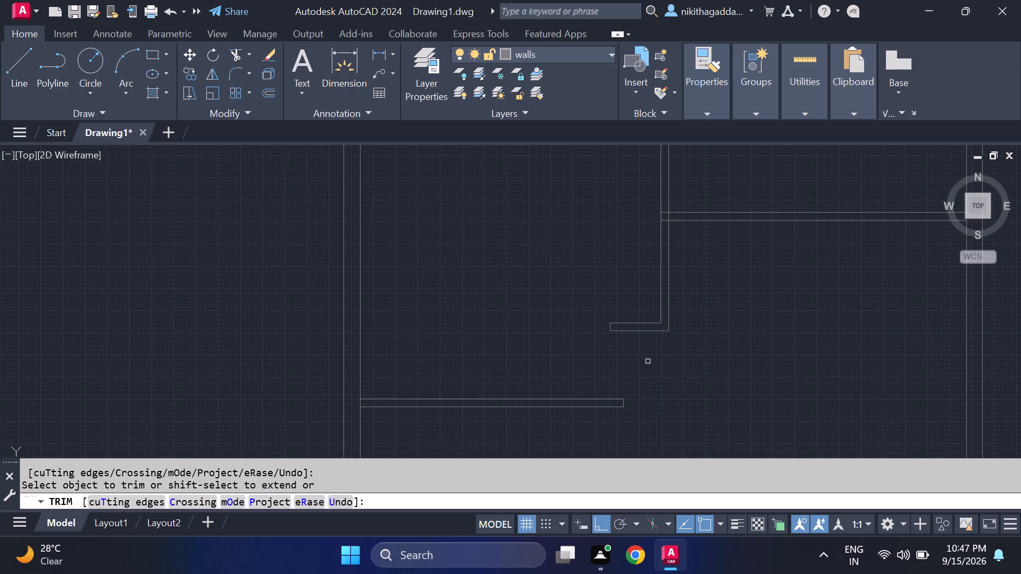
{"action": "scroll", "coordinate": [652, 367], "scroll_direction": "down", "scroll_amount": 2}
{"action": "scroll", "coordinate": [660, 382], "scroll_direction": "up", "scroll_amount": 2}
{"action": "scroll", "coordinate": [660, 384], "scroll_direction": "down", "scroll_amount": 1}
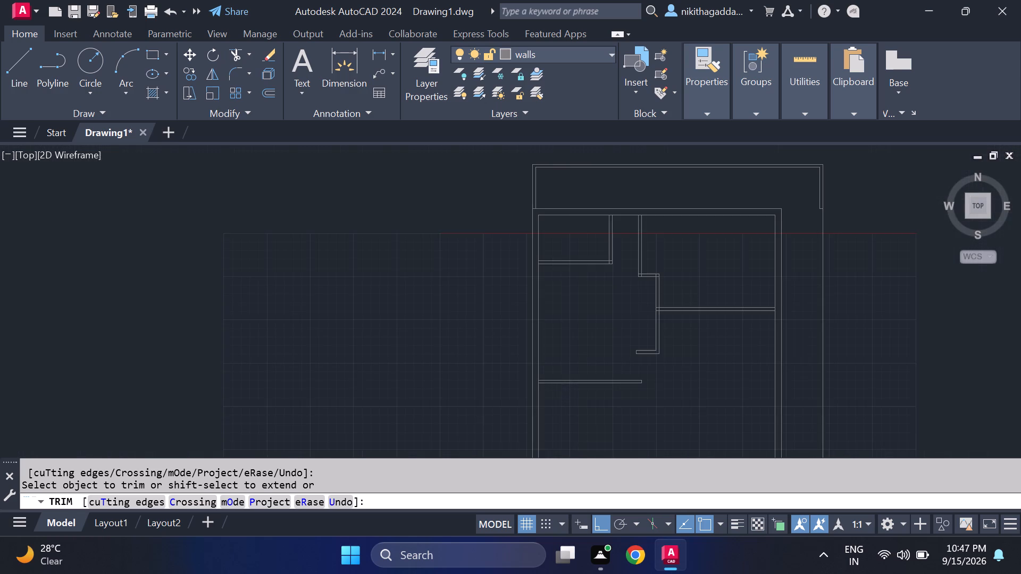
{"action": "scroll", "coordinate": [660, 384], "scroll_direction": "down", "scroll_amount": 1}
{"action": "scroll", "coordinate": [660, 384], "scroll_direction": "up", "scroll_amount": 2}
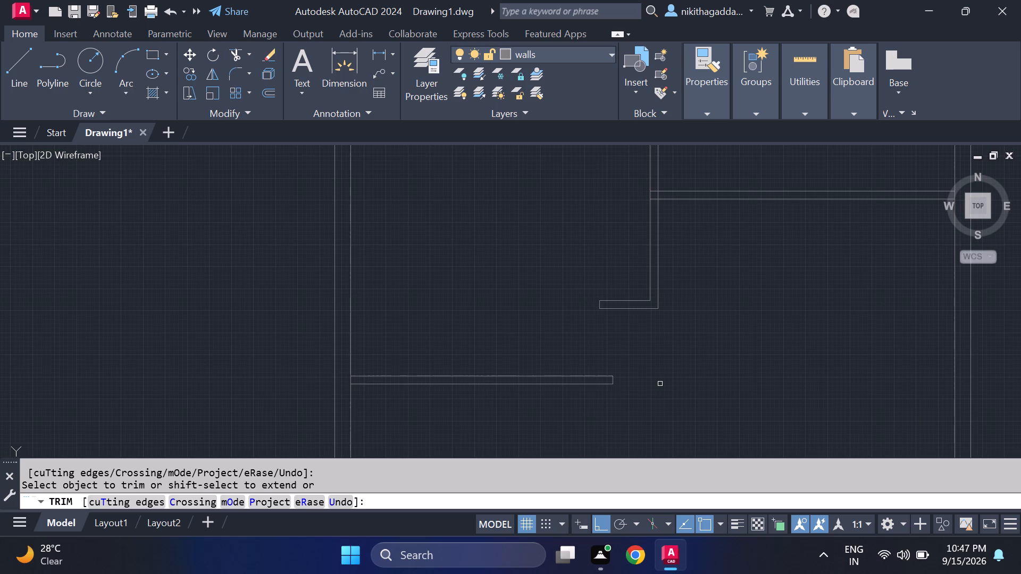
{"action": "key", "text": "l"}
{"action": "key", "text": "Return"}
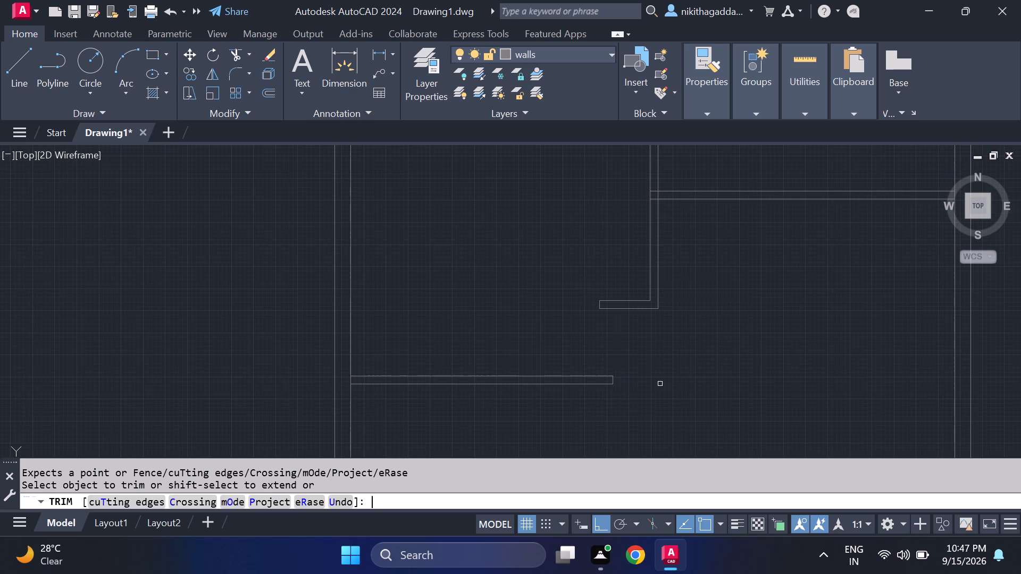
{"action": "key", "text": "Escape"}
{"action": "key", "text": "l"}
{"action": "key", "text": "Return"}
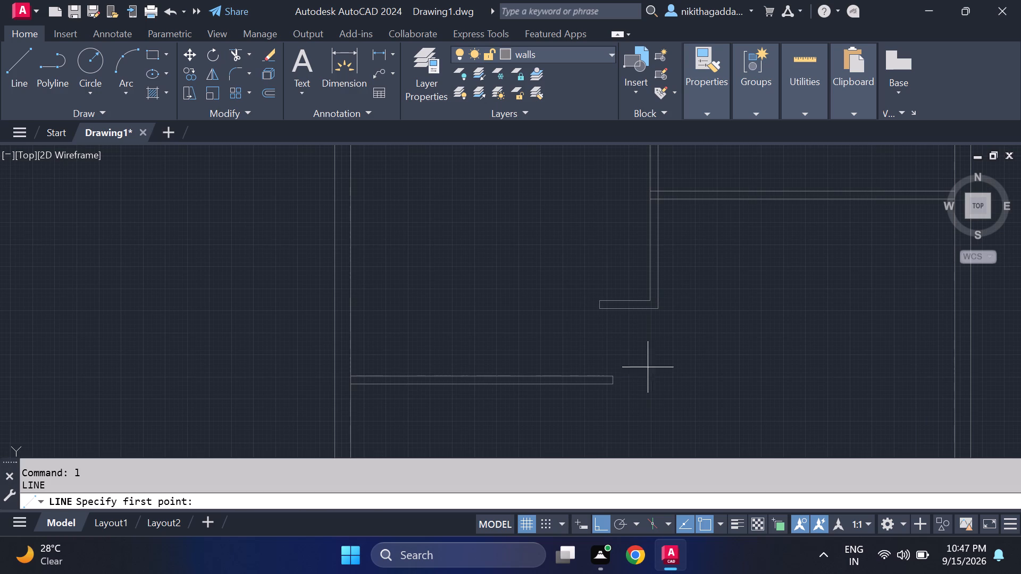
{"action": "scroll", "coordinate": [607, 397], "scroll_direction": "up", "scroll_amount": 1}
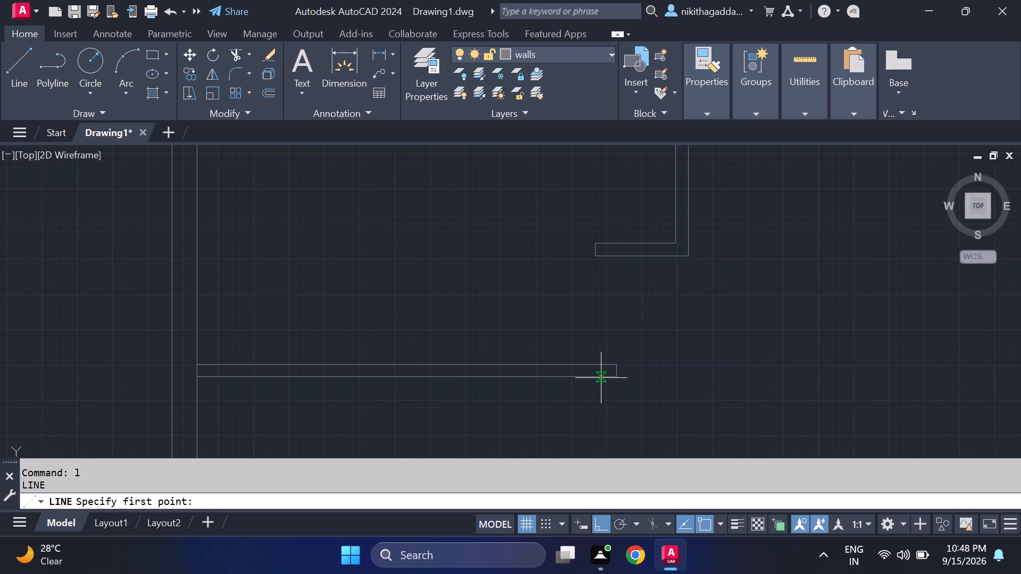
{"action": "left_click", "coordinate": [601, 378]}
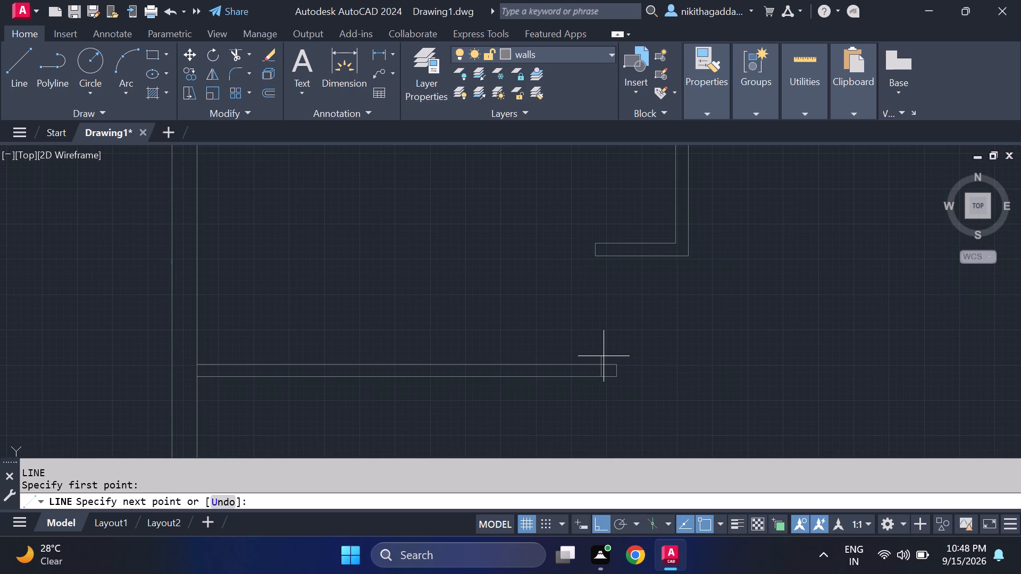
{"action": "left_click", "coordinate": [604, 356]}
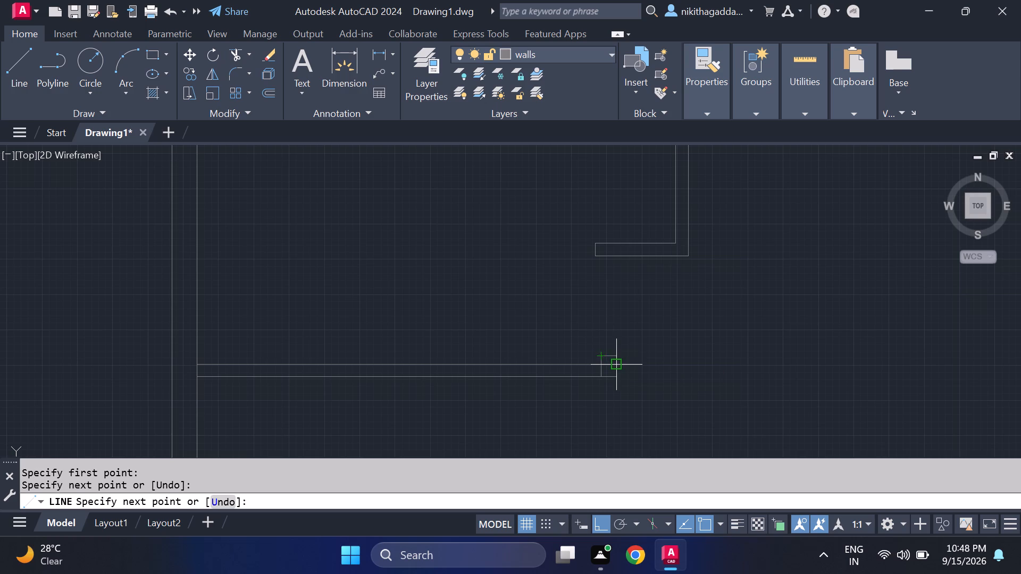
{"action": "left_click", "coordinate": [619, 356]}
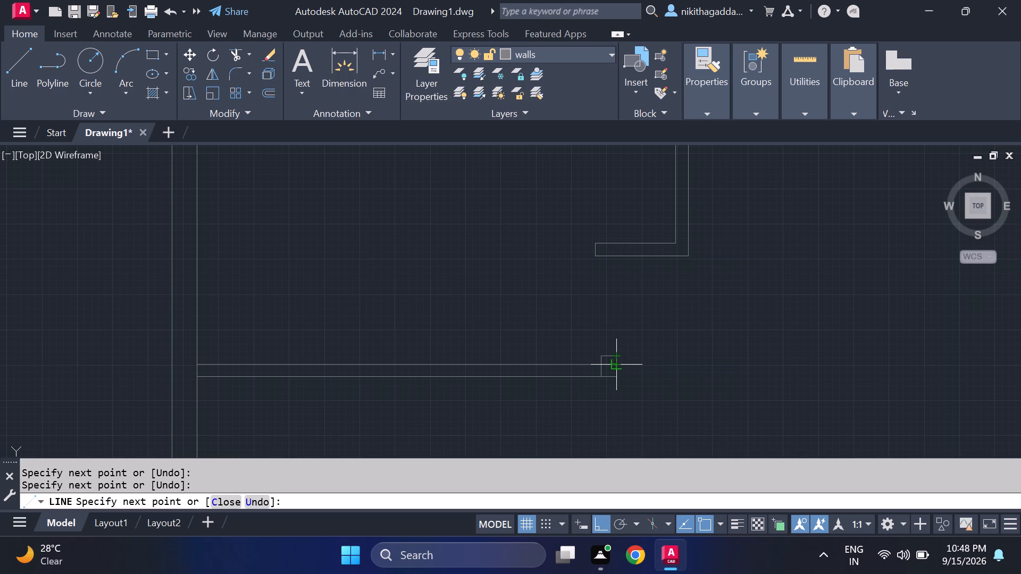
{"action": "left_click", "coordinate": [621, 369]}
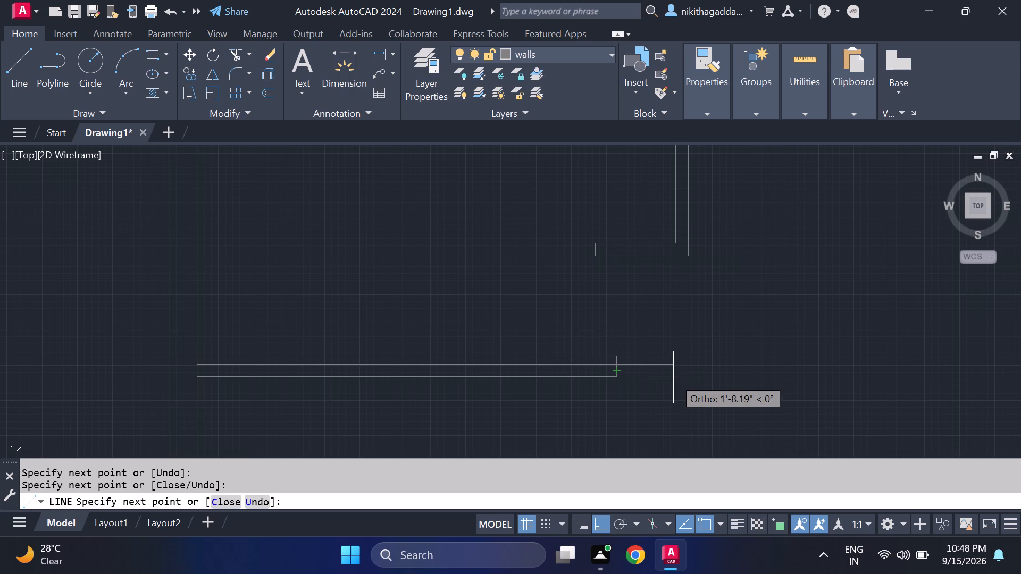
{"action": "key", "text": "Escape"}
Trim the partition's upper face and the nib's inner side line where they cross inside the new nib.
{"action": "type", "text": "tr"}
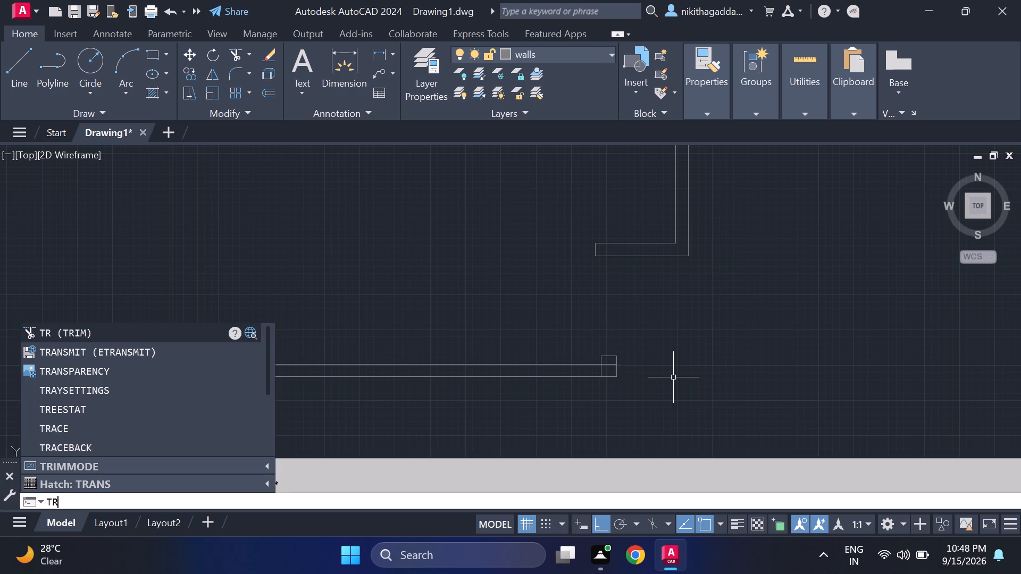
{"action": "key", "text": "Return"}
{"action": "scroll", "coordinate": [610, 359], "scroll_direction": "up", "scroll_amount": 1}
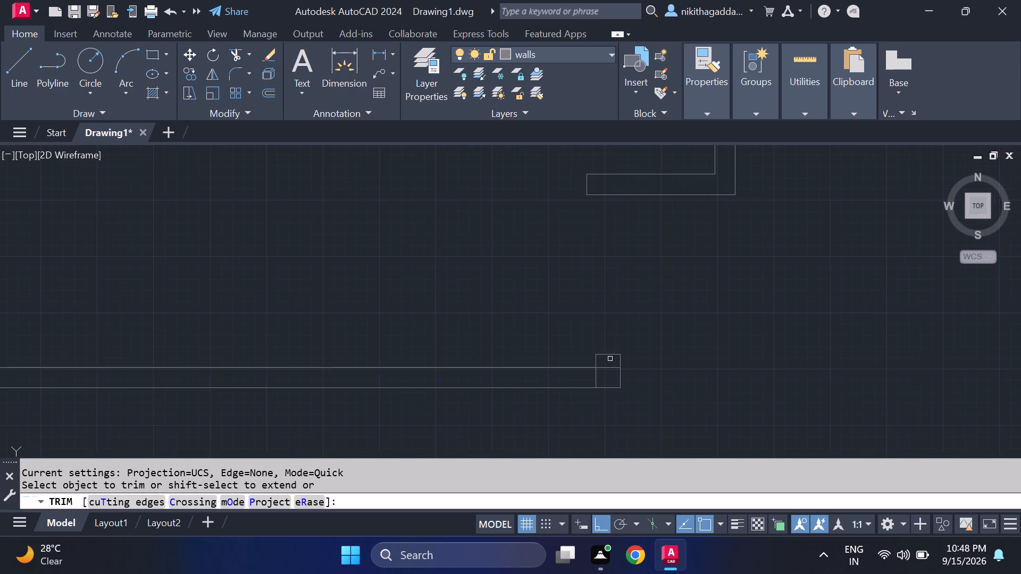
{"action": "scroll", "coordinate": [610, 359], "scroll_direction": "up", "scroll_amount": 1}
{"action": "left_click", "coordinate": [608, 372]}
{"action": "scroll", "coordinate": [690, 368], "scroll_direction": "down", "scroll_amount": 3}
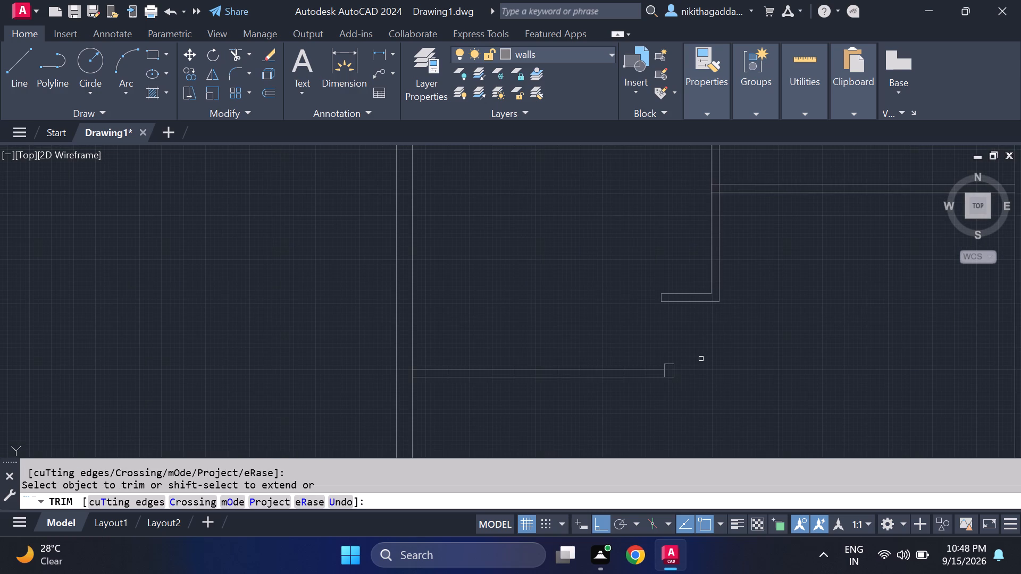
{"action": "scroll", "coordinate": [663, 390], "scroll_direction": "up", "scroll_amount": 2}
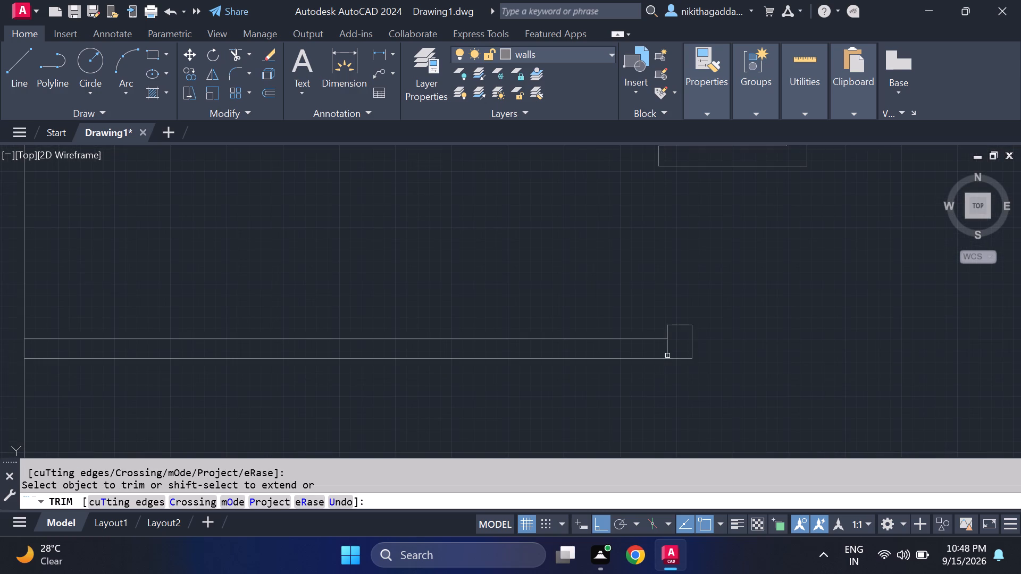
{"action": "left_click", "coordinate": [669, 349]}
{"action": "scroll", "coordinate": [737, 350], "scroll_direction": "down", "scroll_amount": 2}
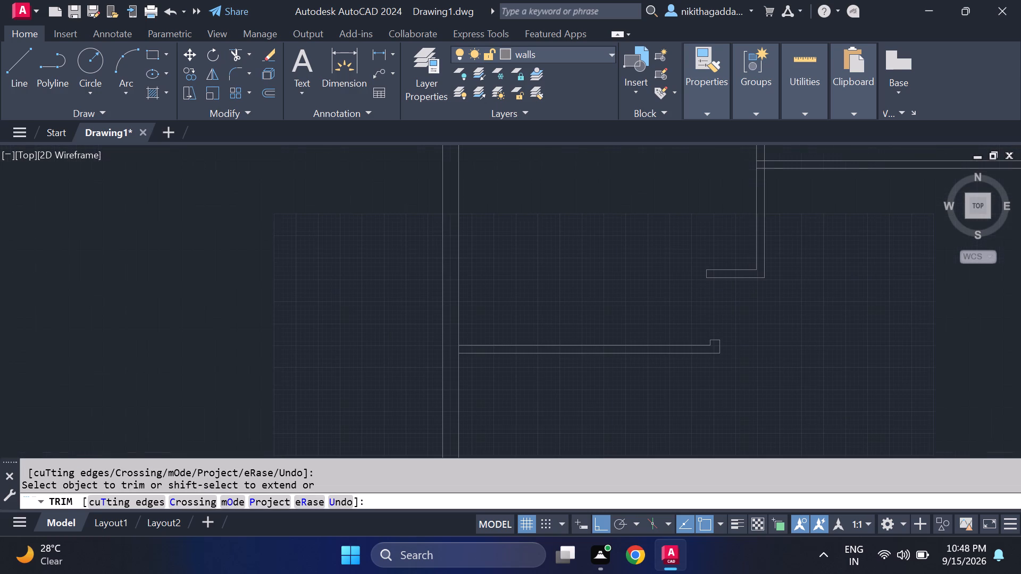
{"action": "key", "text": "Escape"}
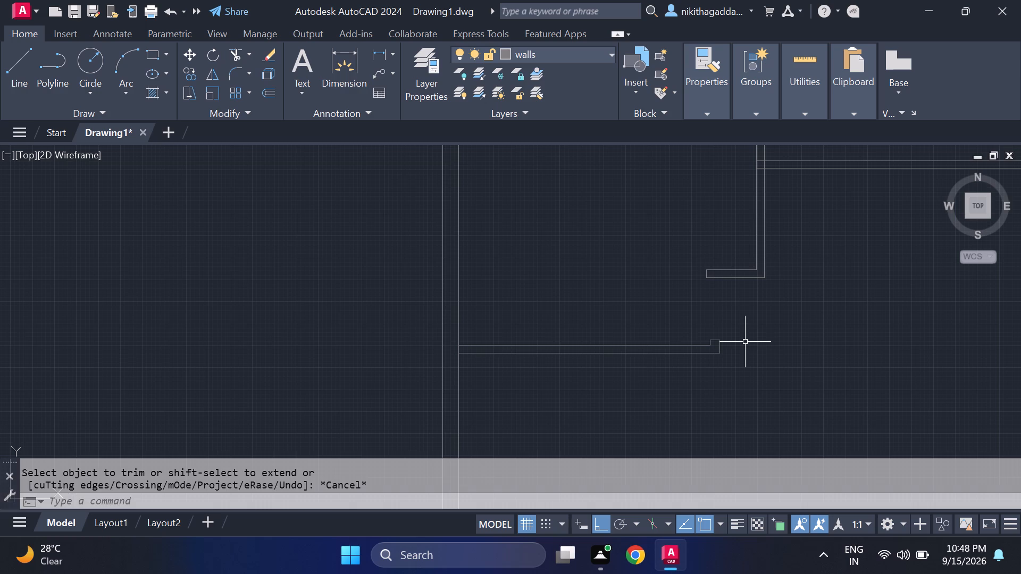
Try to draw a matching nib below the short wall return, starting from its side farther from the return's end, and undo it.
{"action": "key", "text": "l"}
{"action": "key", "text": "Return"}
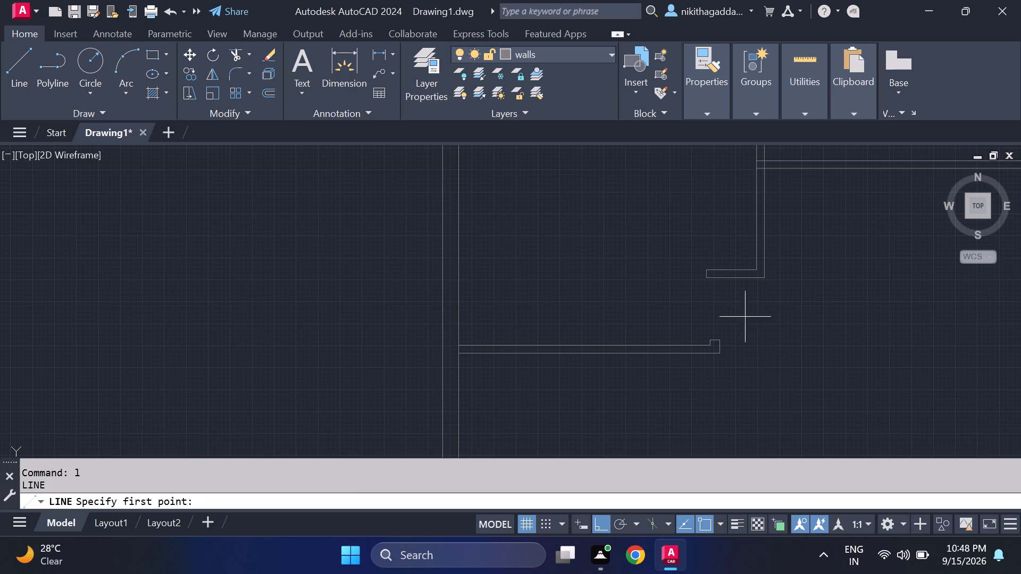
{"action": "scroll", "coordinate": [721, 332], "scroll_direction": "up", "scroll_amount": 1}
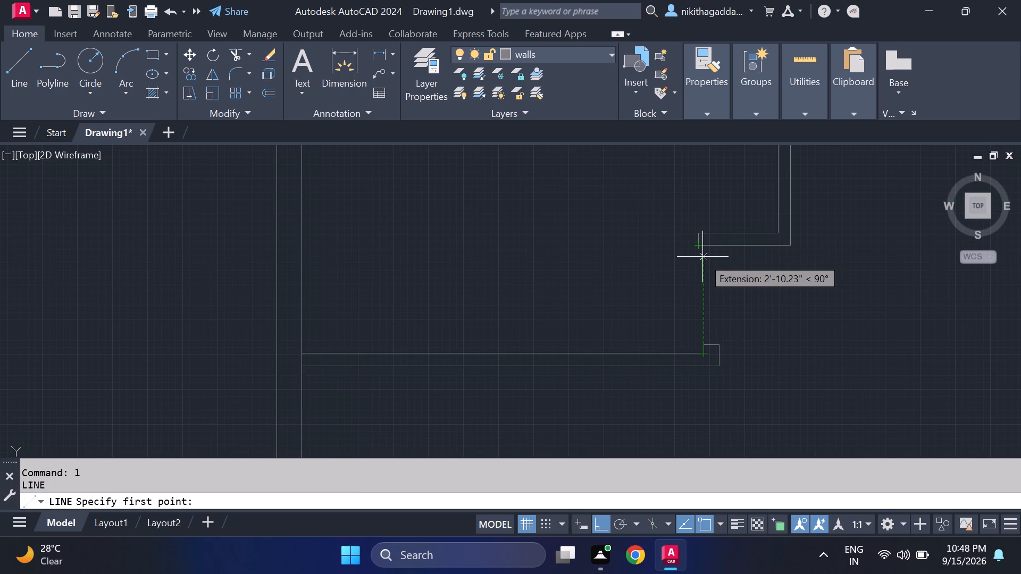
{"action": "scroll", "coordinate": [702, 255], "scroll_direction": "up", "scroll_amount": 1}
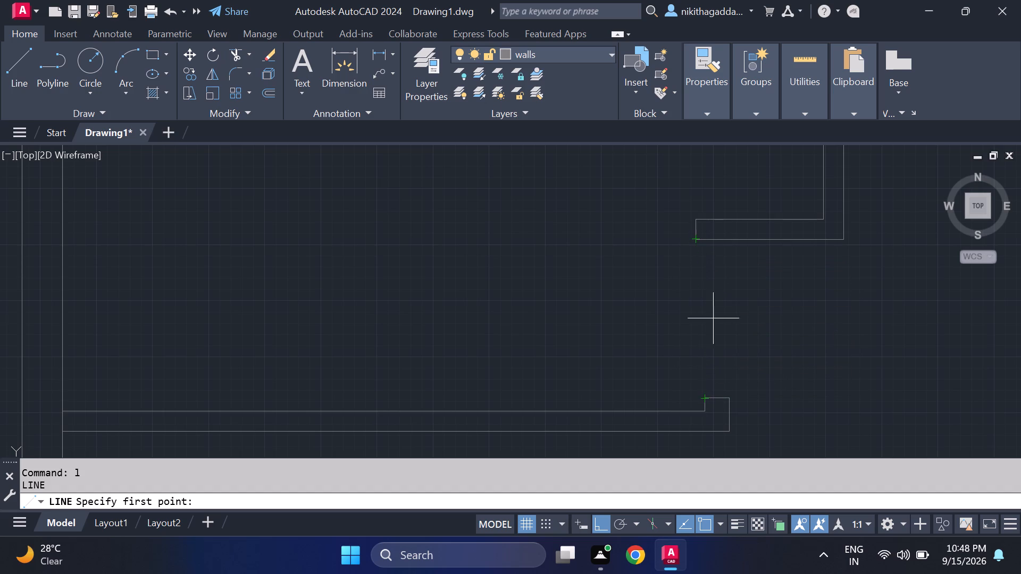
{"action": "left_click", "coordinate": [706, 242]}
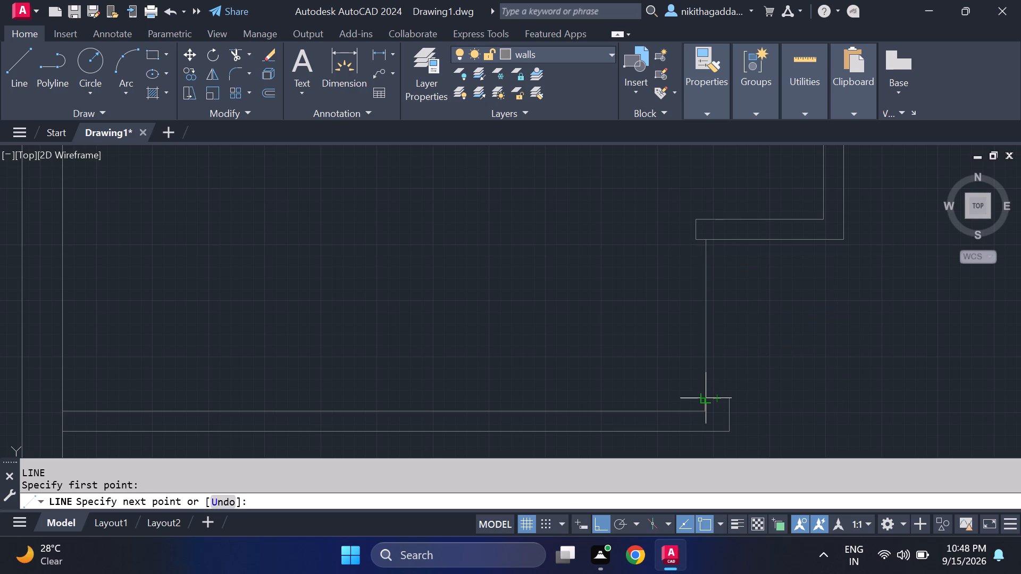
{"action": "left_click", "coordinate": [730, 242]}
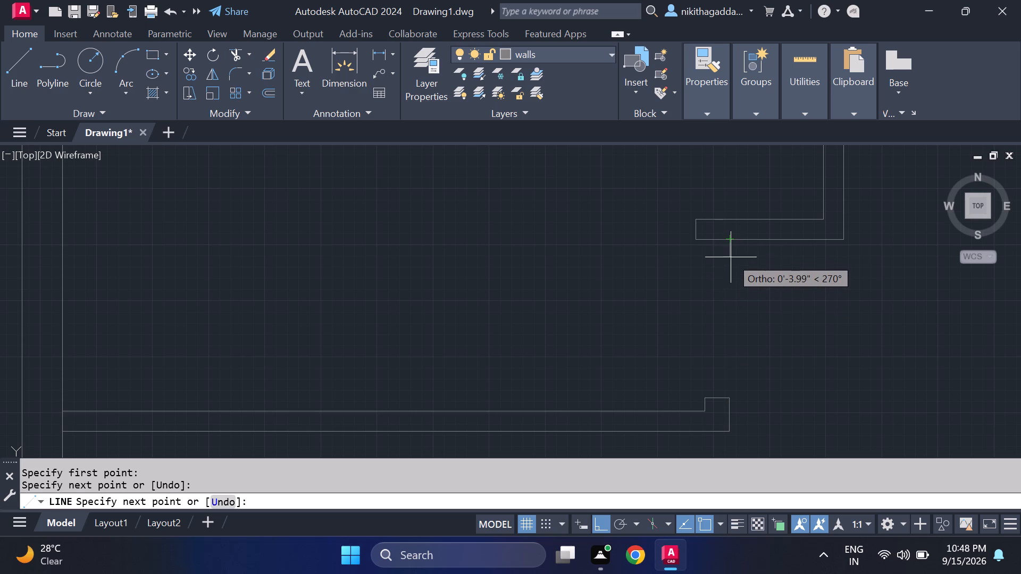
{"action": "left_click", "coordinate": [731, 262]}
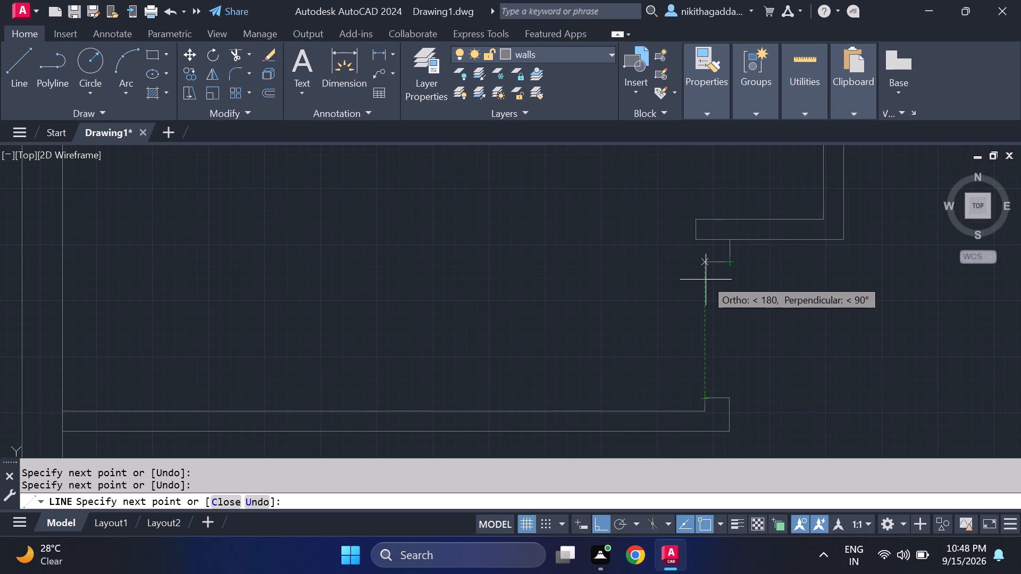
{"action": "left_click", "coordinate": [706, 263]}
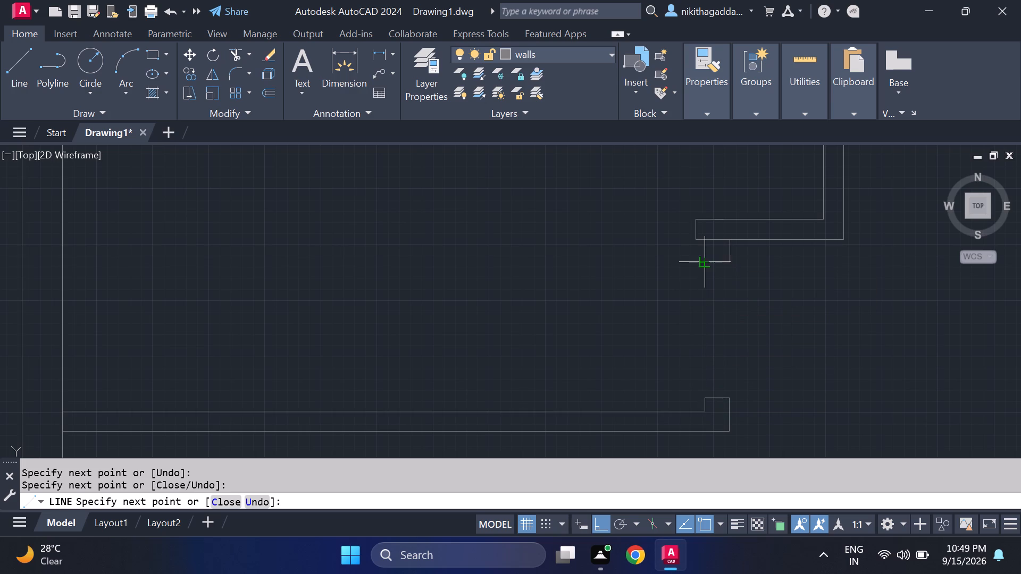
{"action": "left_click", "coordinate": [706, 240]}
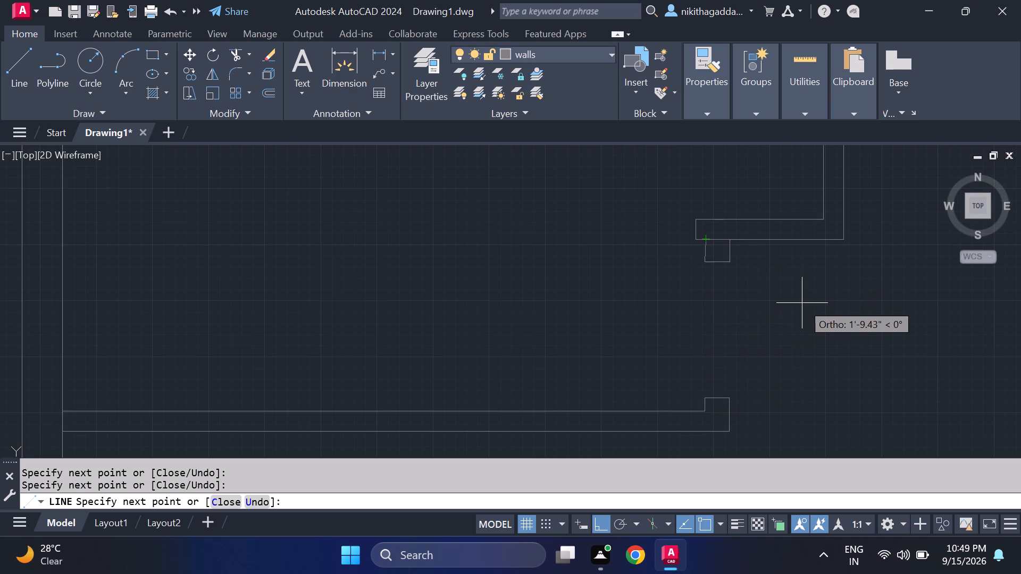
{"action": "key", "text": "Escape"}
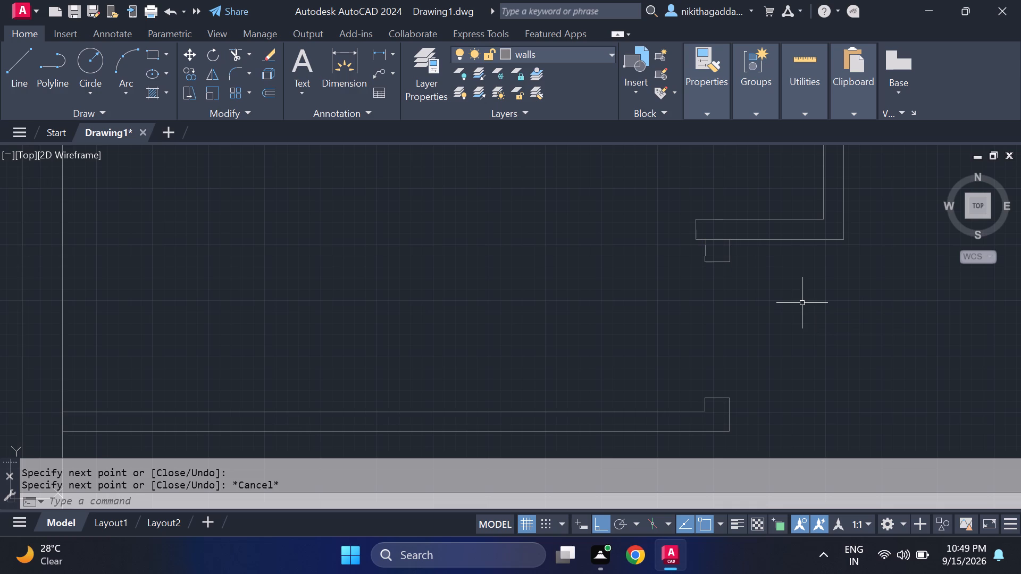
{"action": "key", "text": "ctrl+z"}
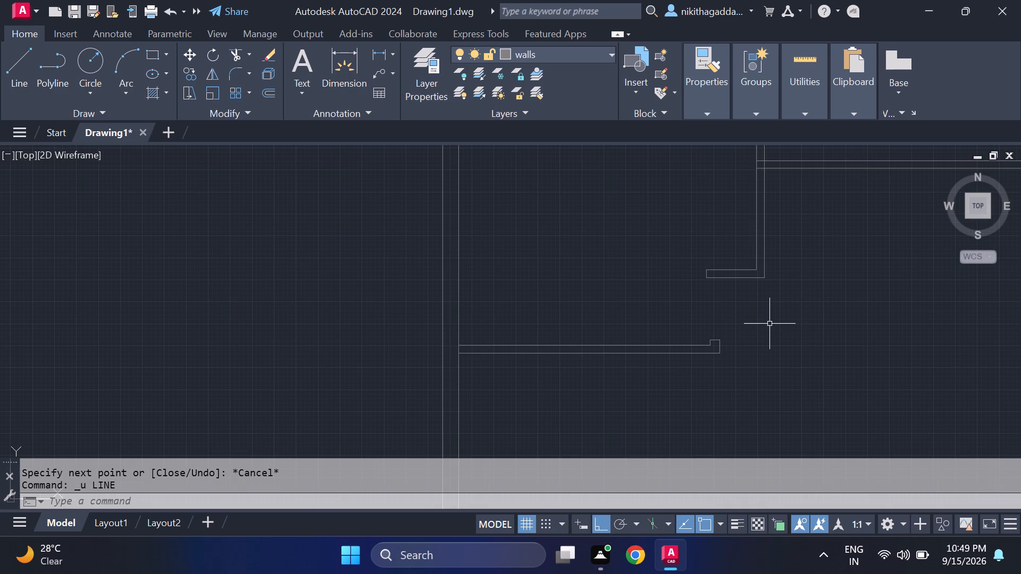
Draw a three-sided nib below the short wall return, starting near the return's end and aligning its outer side with the lower nib.
{"action": "key", "text": "l"}
{"action": "key", "text": "Return"}
{"action": "scroll", "coordinate": [738, 350], "scroll_direction": "up", "scroll_amount": 2}
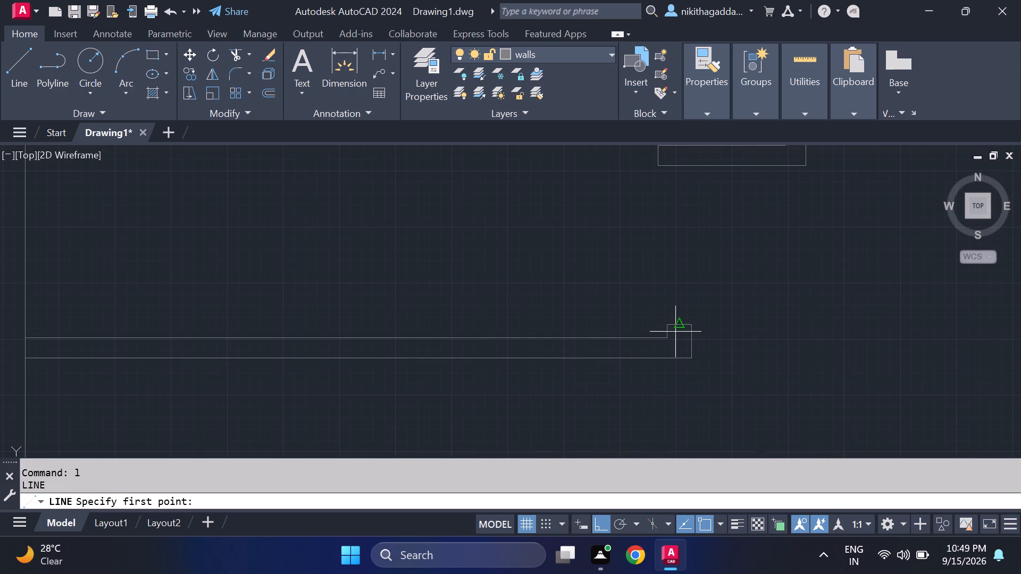
{"action": "left_click", "coordinate": [671, 168]}
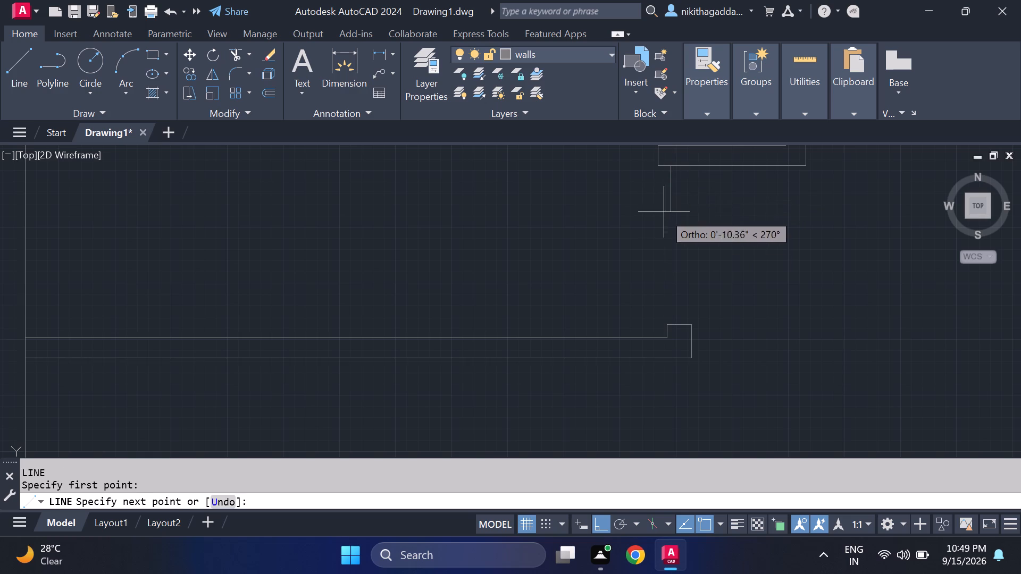
{"action": "left_click", "coordinate": [673, 189]}
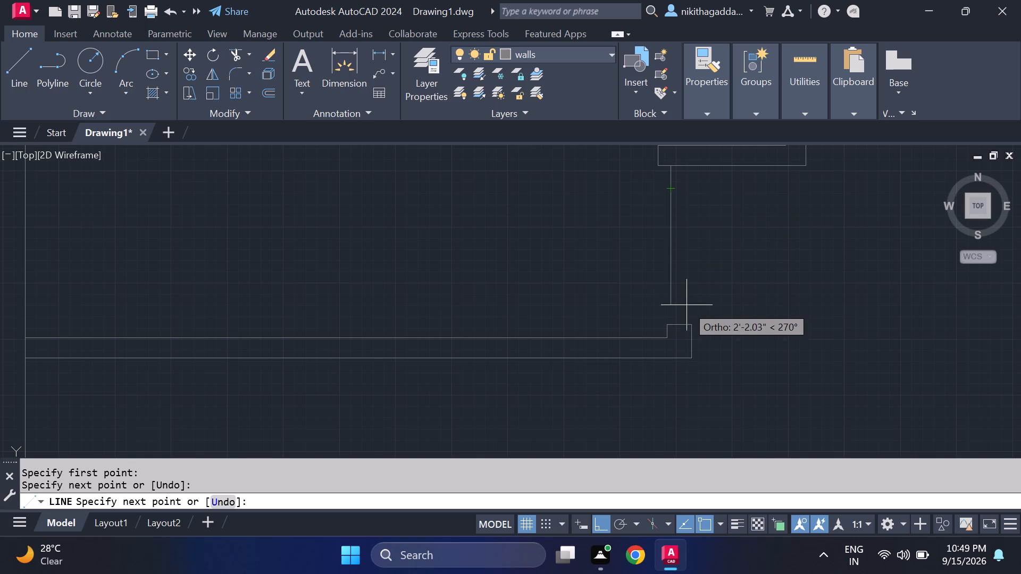
{"action": "left_click", "coordinate": [692, 188]}
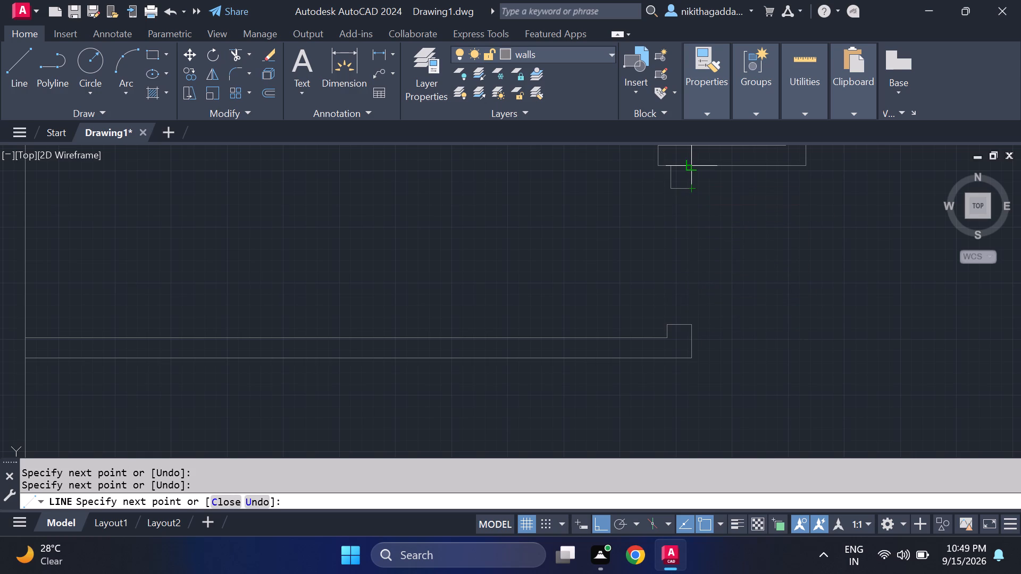
{"action": "left_click", "coordinate": [691, 170]}
{"action": "key", "text": "Escape"}
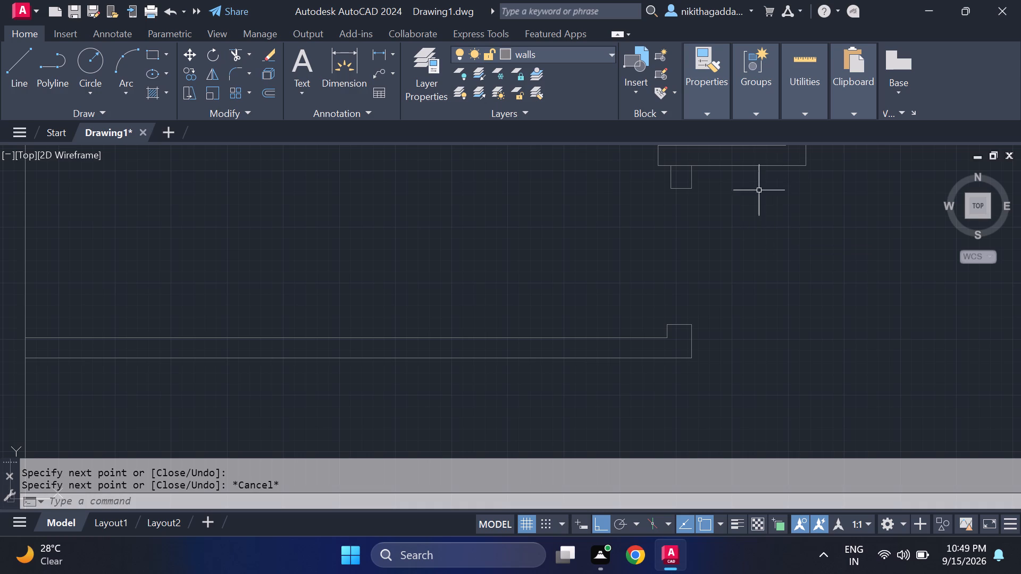
Extend both side lines of the nib below the short wall return up to the return's upper face.
{"action": "middle_click_drag", "start_coordinate": [689, 257], "coordinate": [602, 350]}
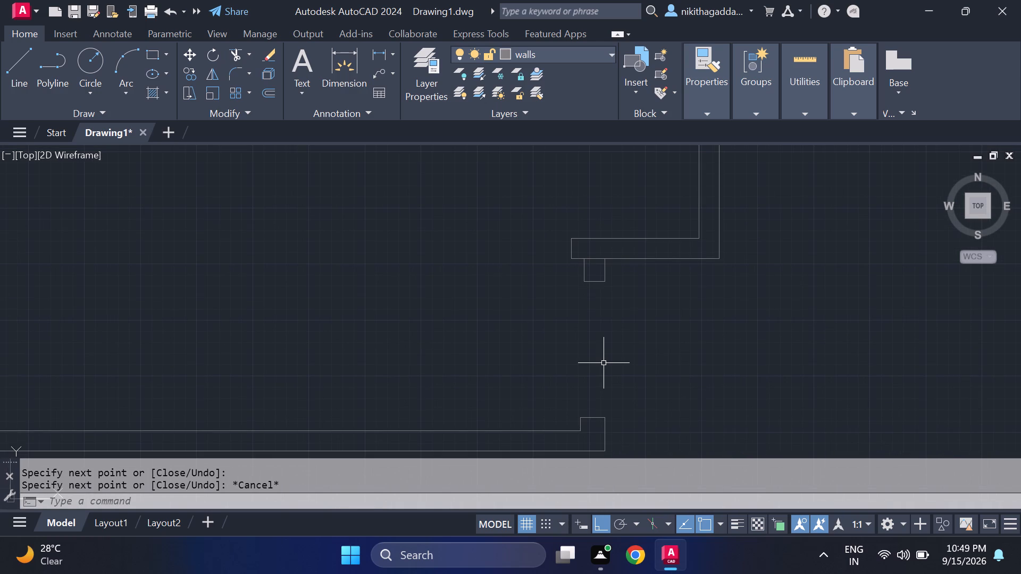
{"action": "type", "text": "ex"}
{"action": "key", "text": "Return"}
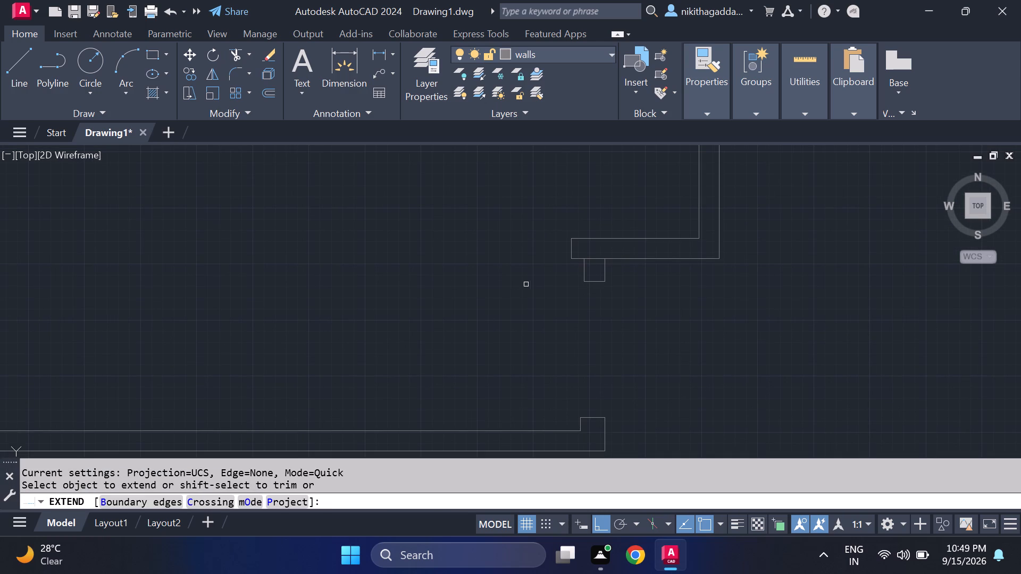
{"action": "left_click", "coordinate": [587, 271]}
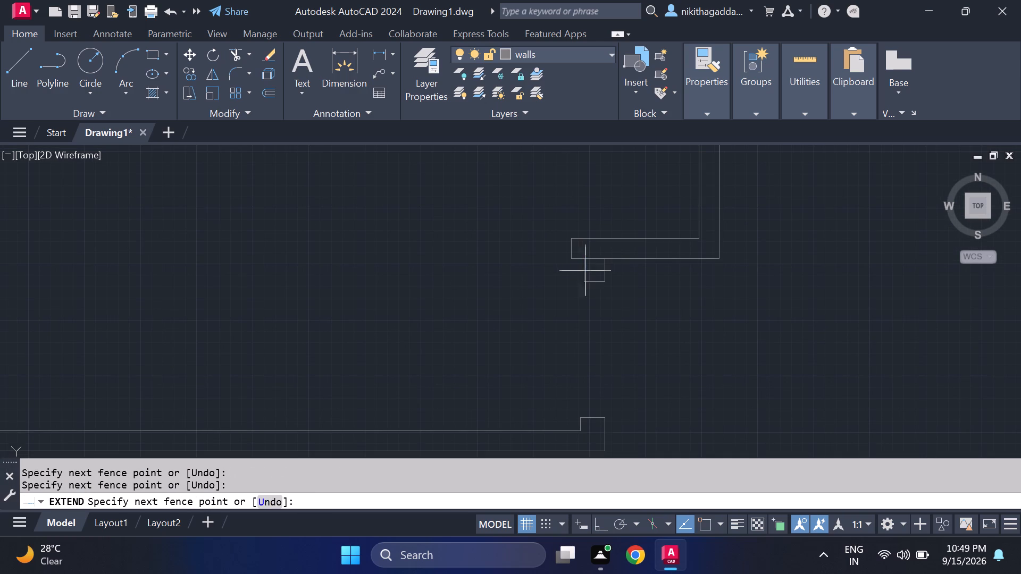
{"action": "left_click", "coordinate": [582, 266]}
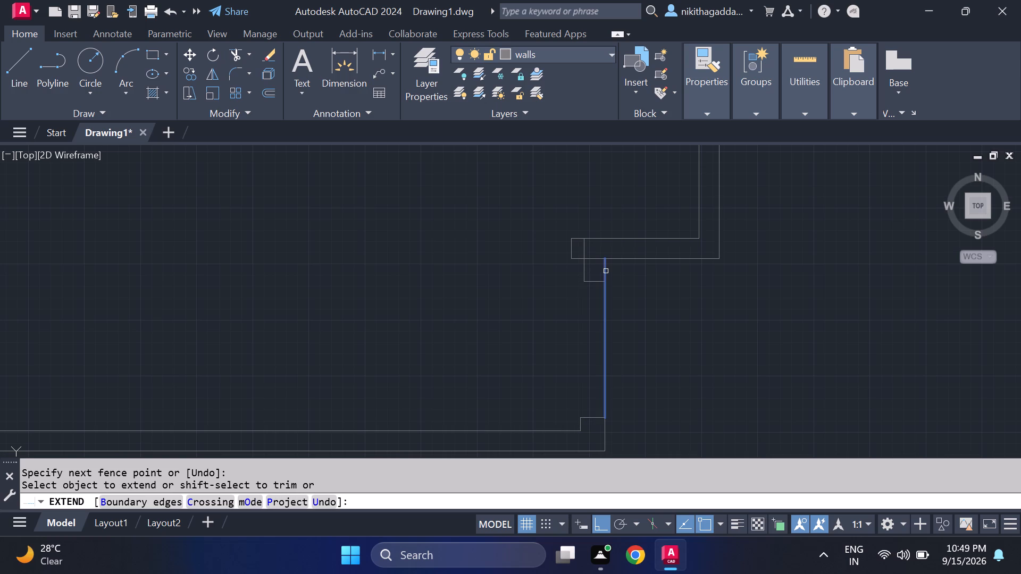
{"action": "left_click", "coordinate": [606, 267]}
{"action": "key", "text": "Escape"}
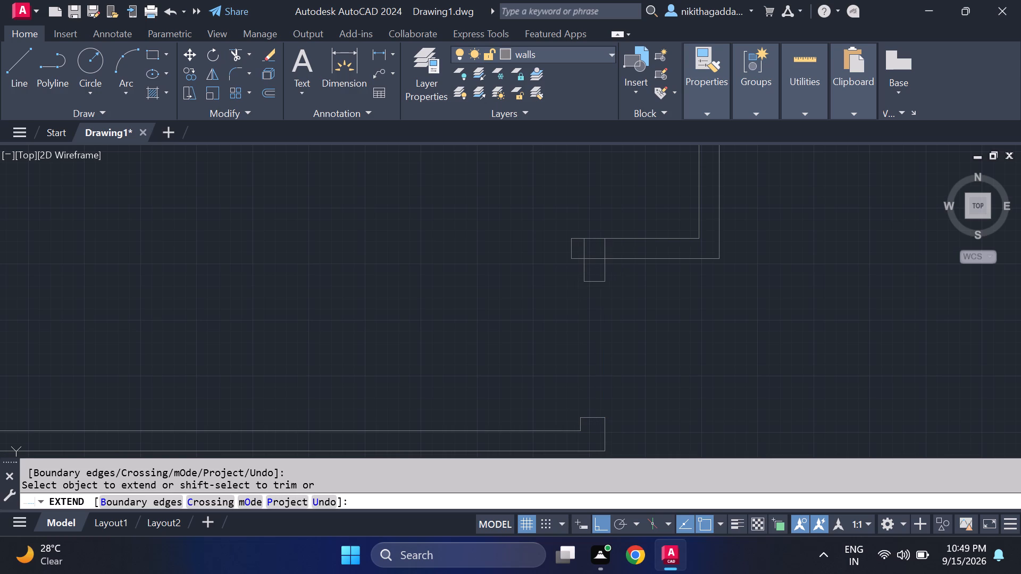
Trim the short wall return's stub beyond the nib and the lines crossing inside their junction, leaving a clean corner outline.
{"action": "type", "text": "tr"}
{"action": "key", "text": "Return"}
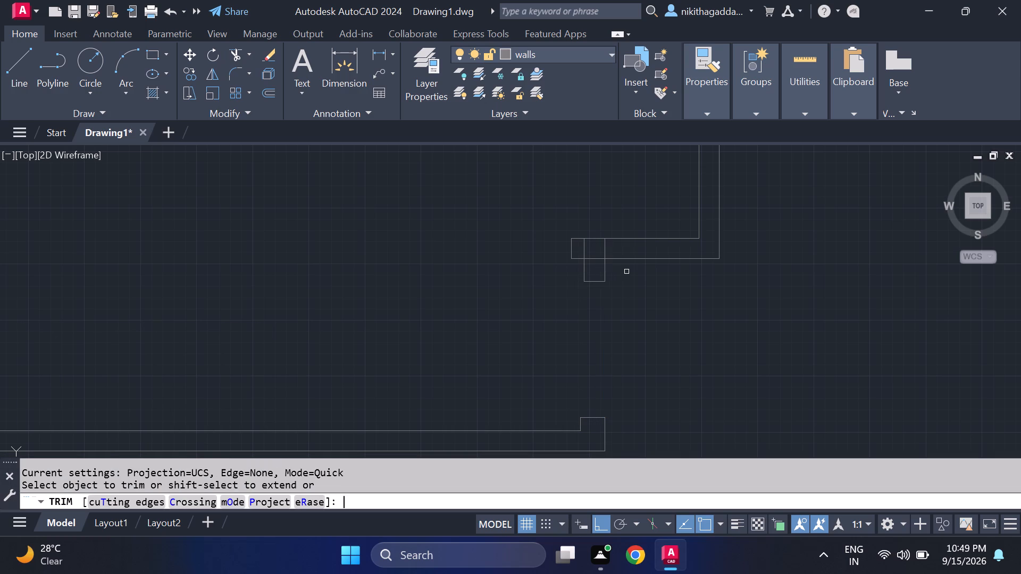
{"action": "scroll", "coordinate": [580, 255], "scroll_direction": "up", "scroll_amount": 2}
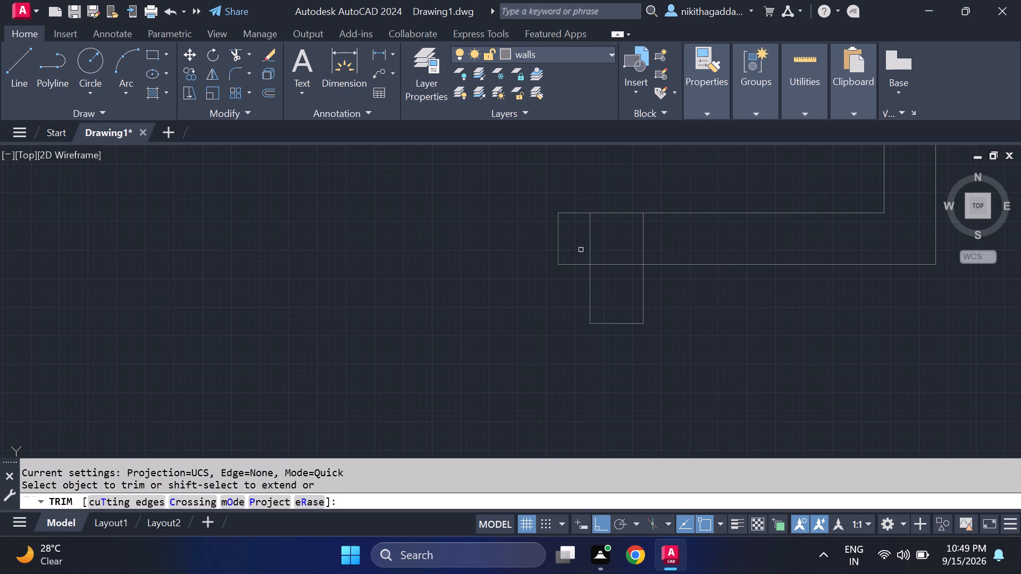
{"action": "left_click", "coordinate": [571, 213]}
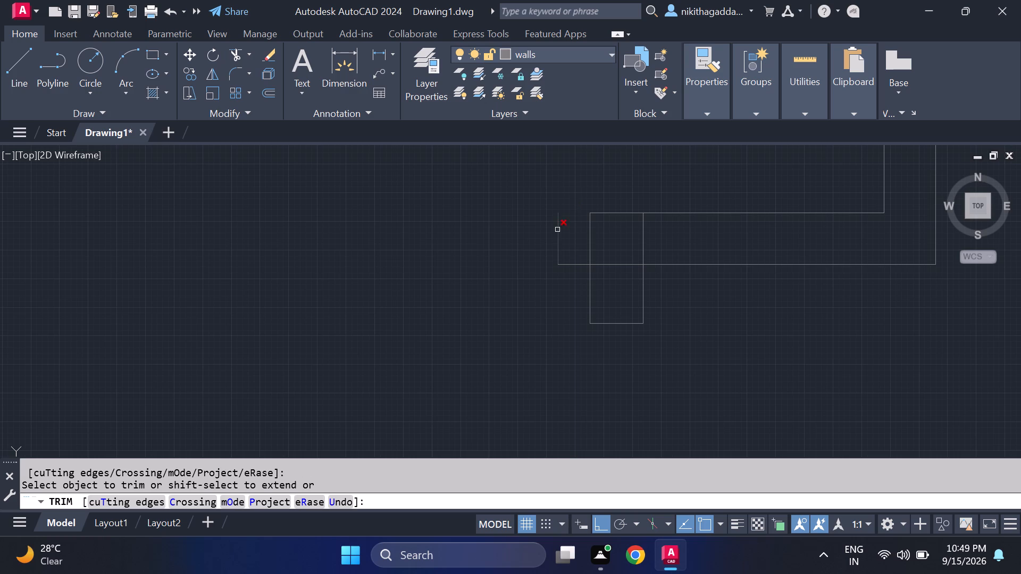
{"action": "left_click", "coordinate": [557, 230]}
{"action": "left_click", "coordinate": [569, 265]}
{"action": "left_click", "coordinate": [612, 264]}
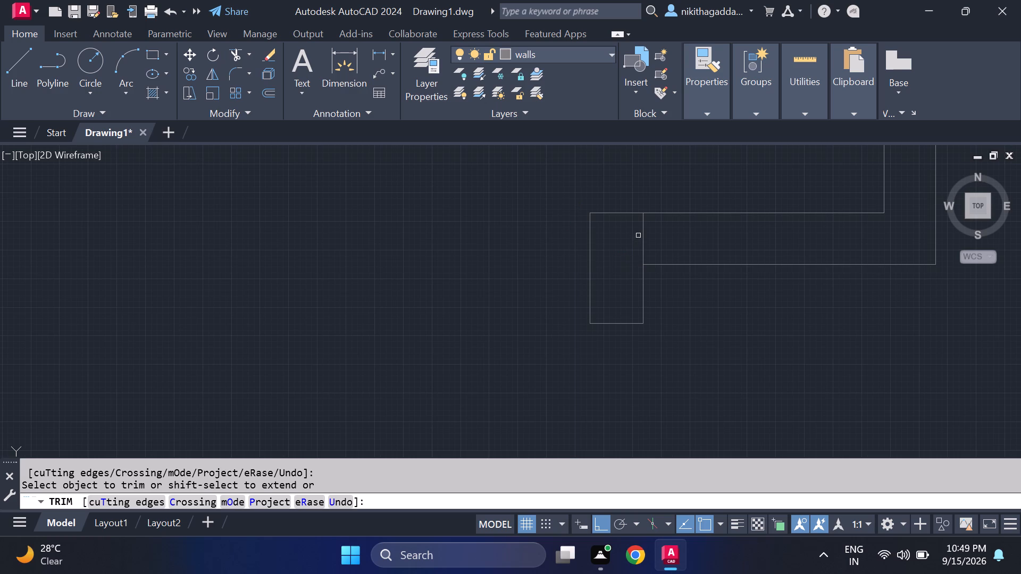
{"action": "left_click", "coordinate": [644, 233]}
{"action": "scroll", "coordinate": [722, 347], "scroll_direction": "down", "scroll_amount": 5}
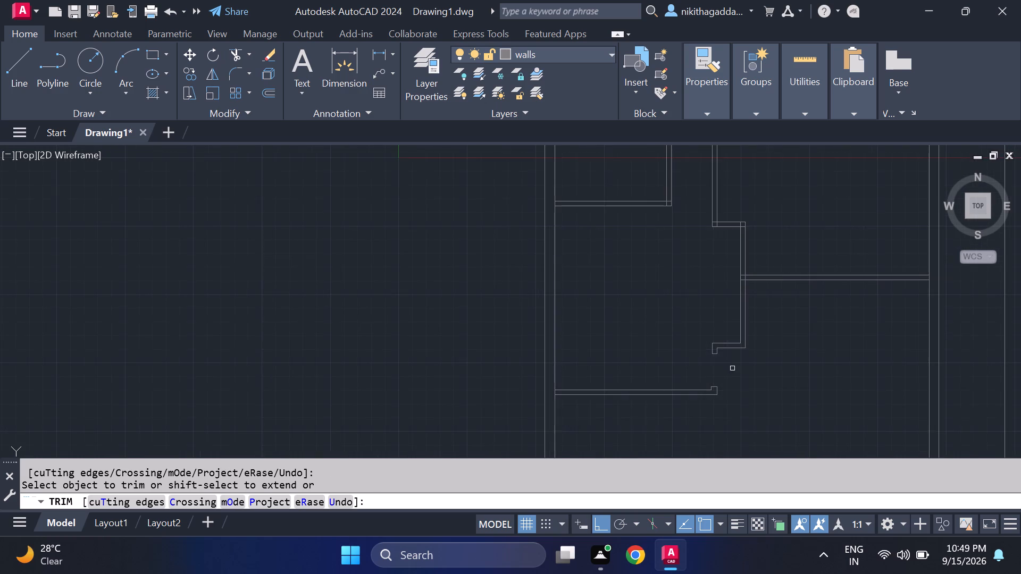
{"action": "middle_click_drag", "start_coordinate": [750, 380], "coordinate": [437, 345]}
{"action": "middle_click", "coordinate": [437, 345]}
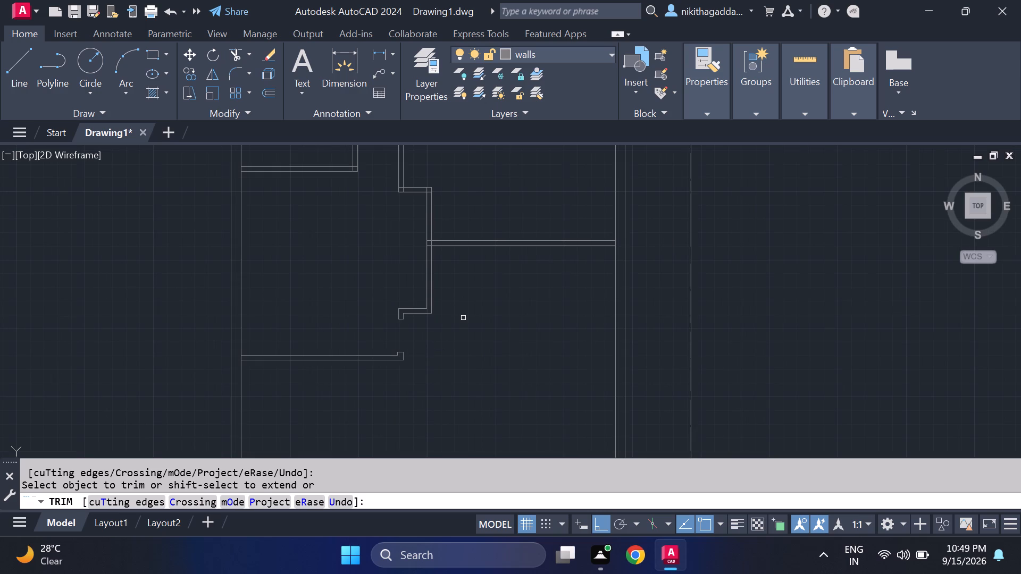
{"action": "key", "text": "Escape"}
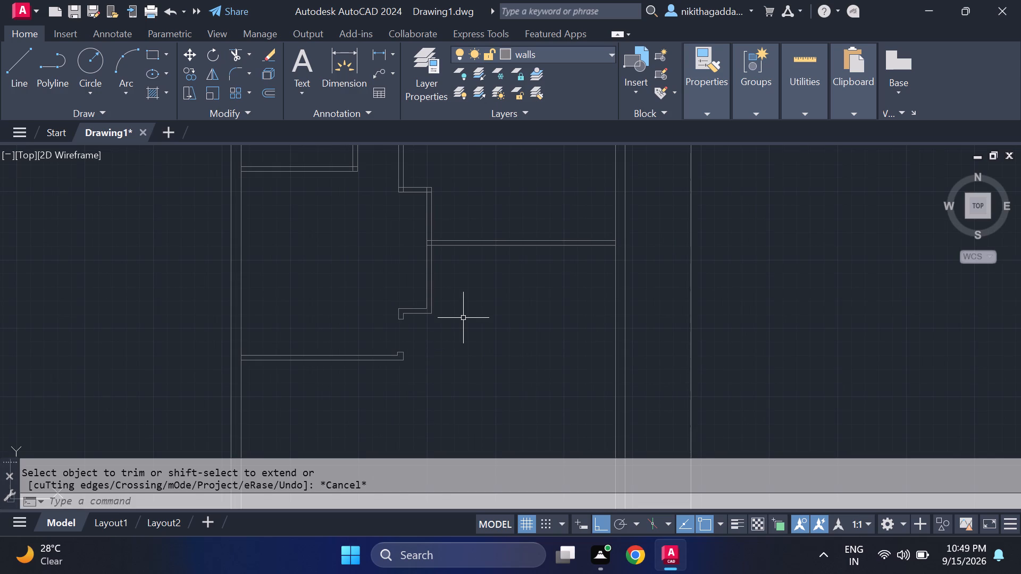
Draw an L-shaped line from the right outer wall's inner face, about 4'-4" inward and turning downward, below the horizontal partition.
{"action": "scroll", "coordinate": [476, 332], "scroll_direction": "up", "scroll_amount": 1}
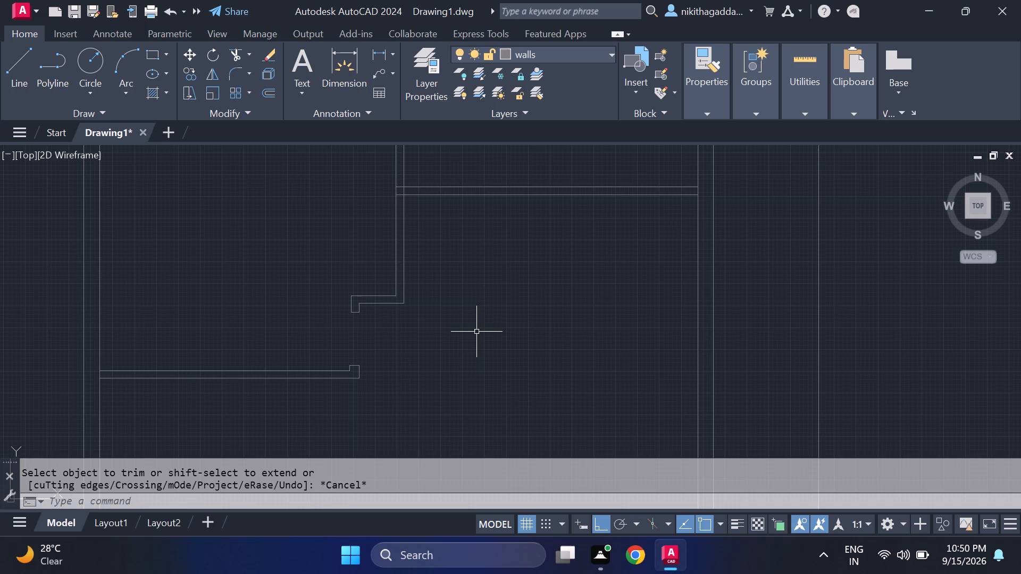
{"action": "key", "text": "l"}
{"action": "key", "text": "Return"}
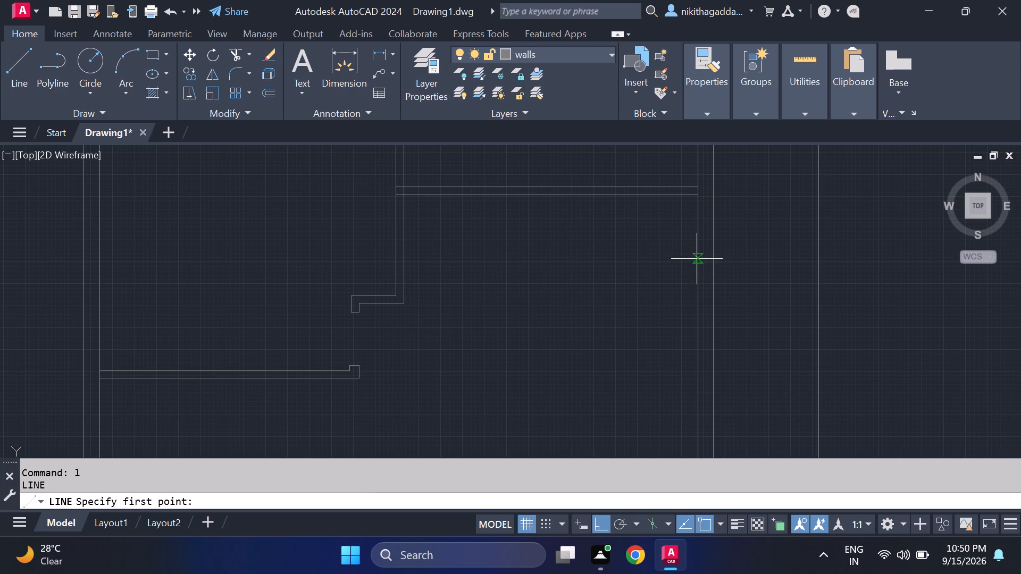
{"action": "left_click", "coordinate": [699, 273]}
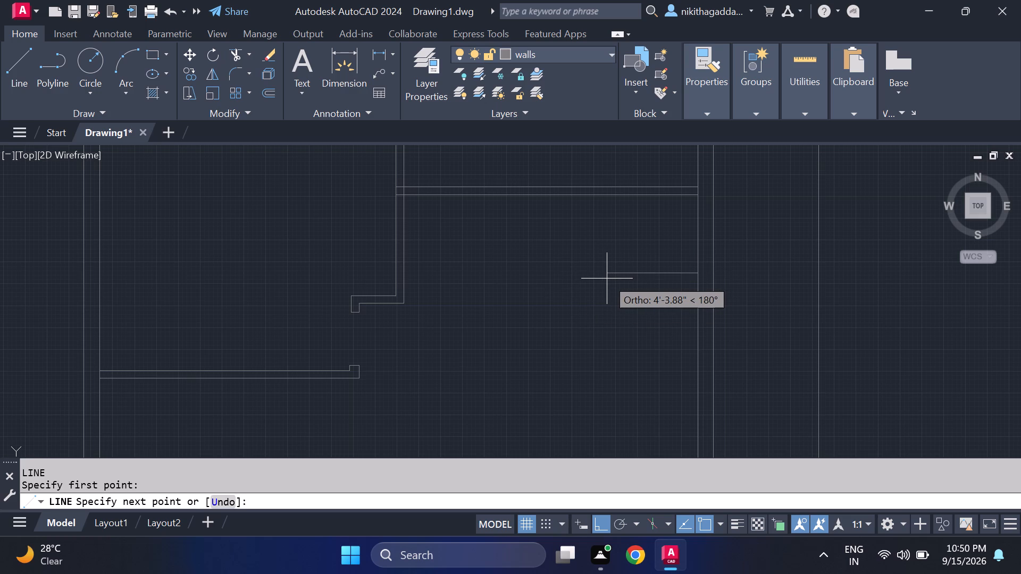
{"action": "left_click", "coordinate": [607, 278]}
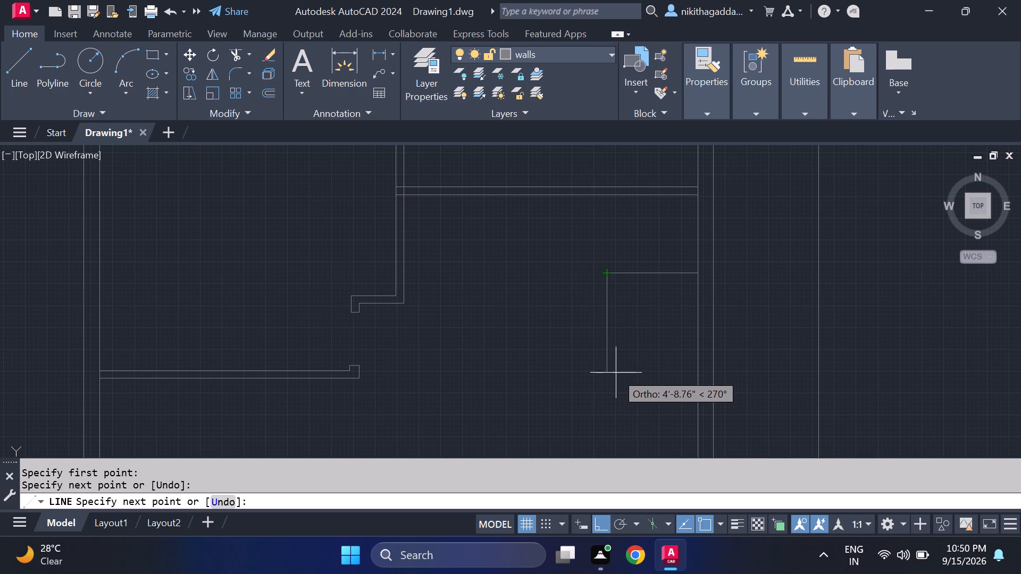
{"action": "left_click", "coordinate": [614, 367]}
{"action": "key", "text": "Escape"}
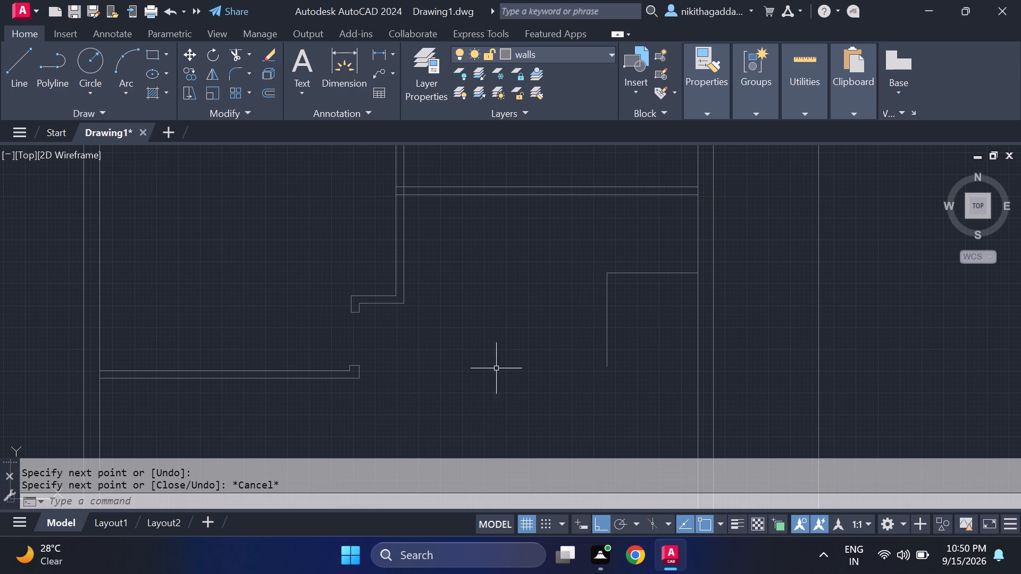
Offset the lower face of the horizontal partition in the right-hand room 6' downward.
{"action": "scroll", "coordinate": [568, 397], "scroll_direction": "down", "scroll_amount": 4}
{"action": "scroll", "coordinate": [570, 393], "scroll_direction": "up", "scroll_amount": 1}
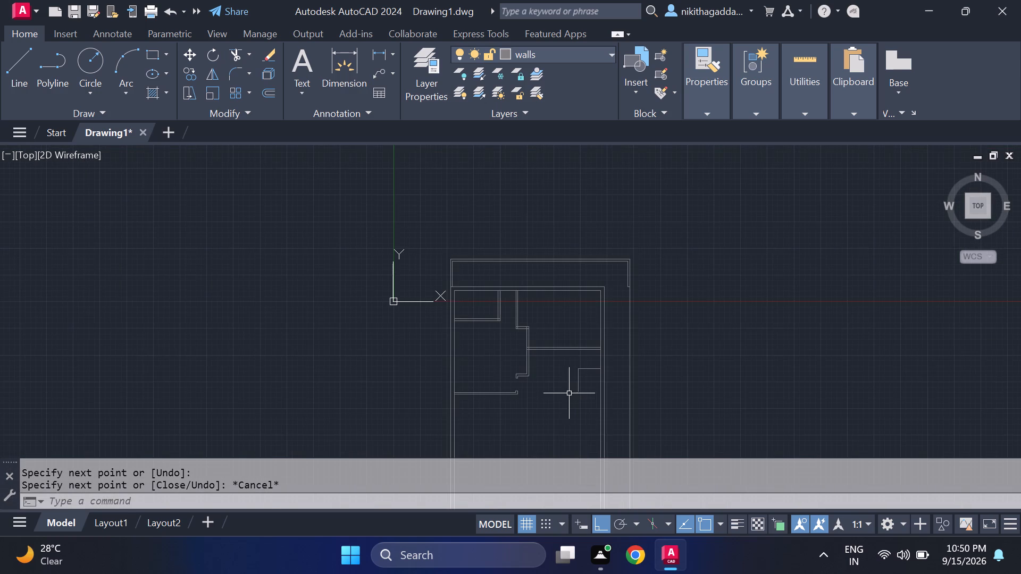
{"action": "scroll", "coordinate": [566, 391], "scroll_direction": "up", "scroll_amount": 2}
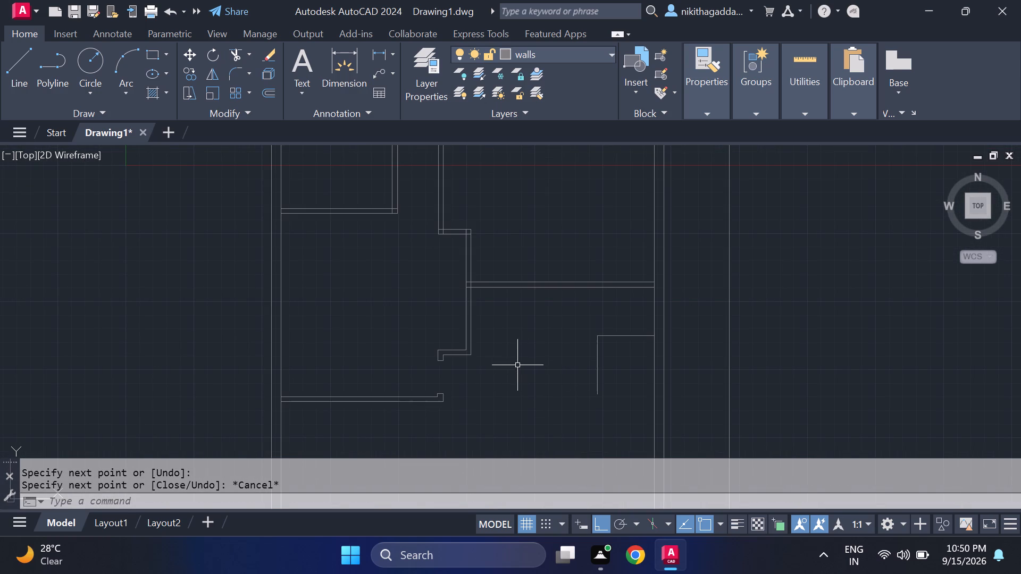
{"action": "middle_click_drag", "start_coordinate": [552, 353], "coordinate": [550, 353]}
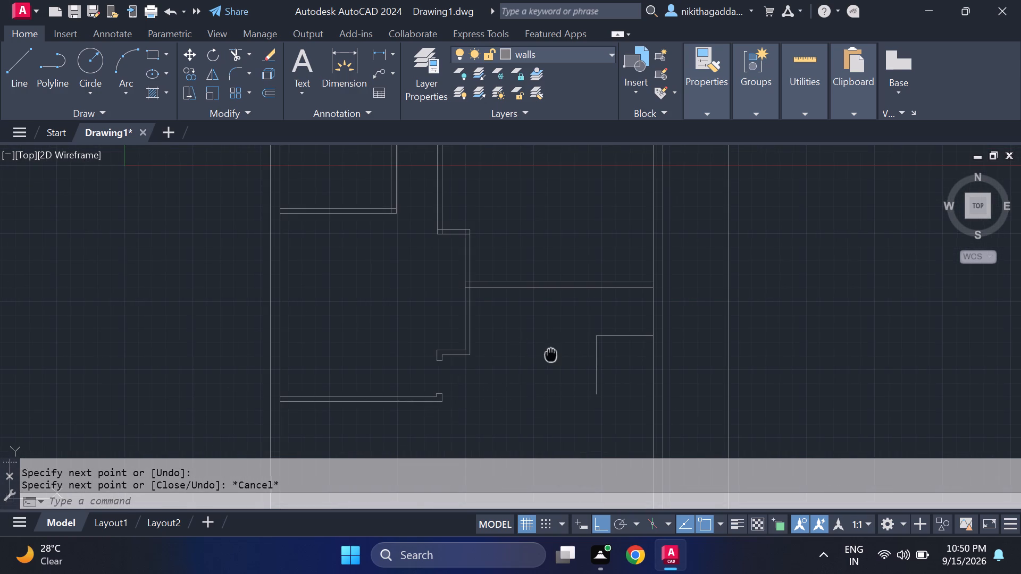
{"action": "middle_click_drag", "start_coordinate": [550, 353], "coordinate": [464, 357]}
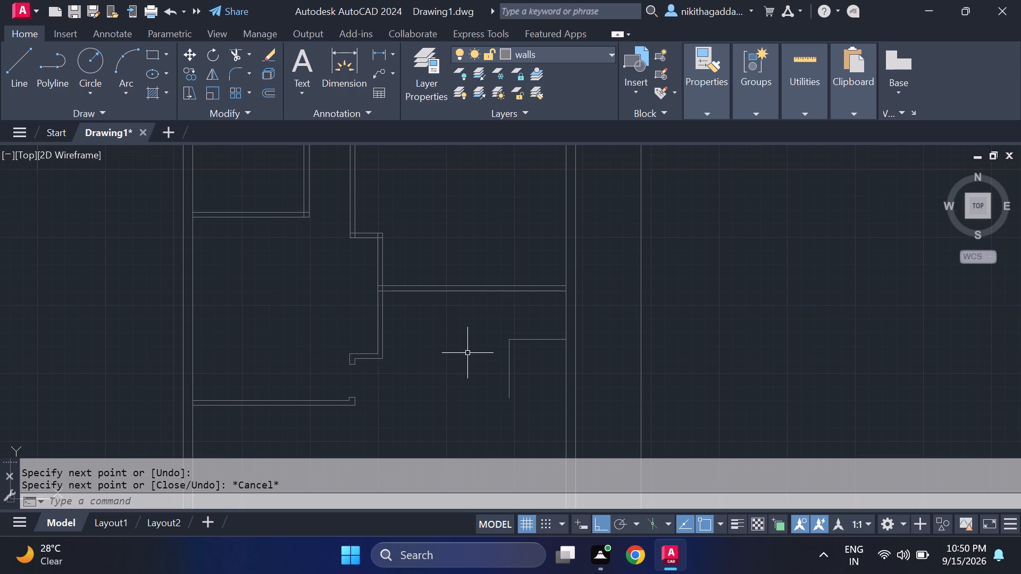
{"action": "type", "text": "of"}
{"action": "key", "text": "Return"}
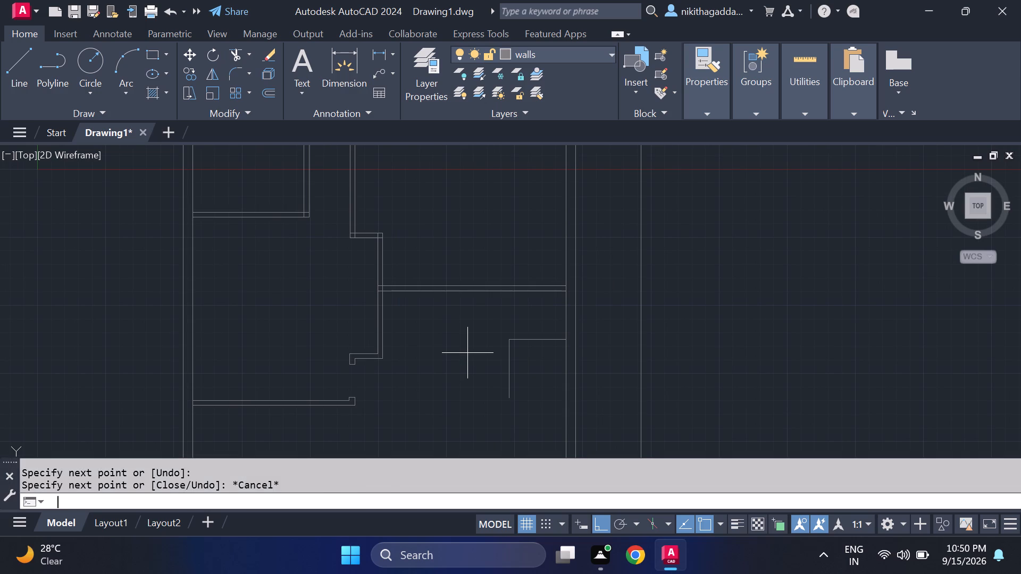
{"action": "key", "text": "8"}
{"action": "key", "text": "BackSpace"}
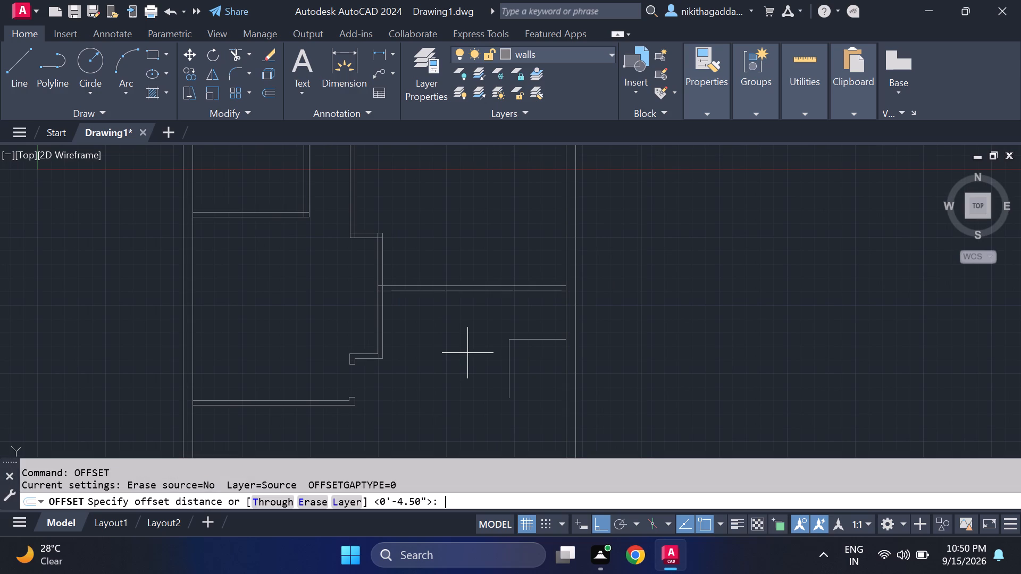
{"action": "key", "text": "6"}
{"action": "key", "text": "apostrophe"}
{"action": "key", "text": "Return"}
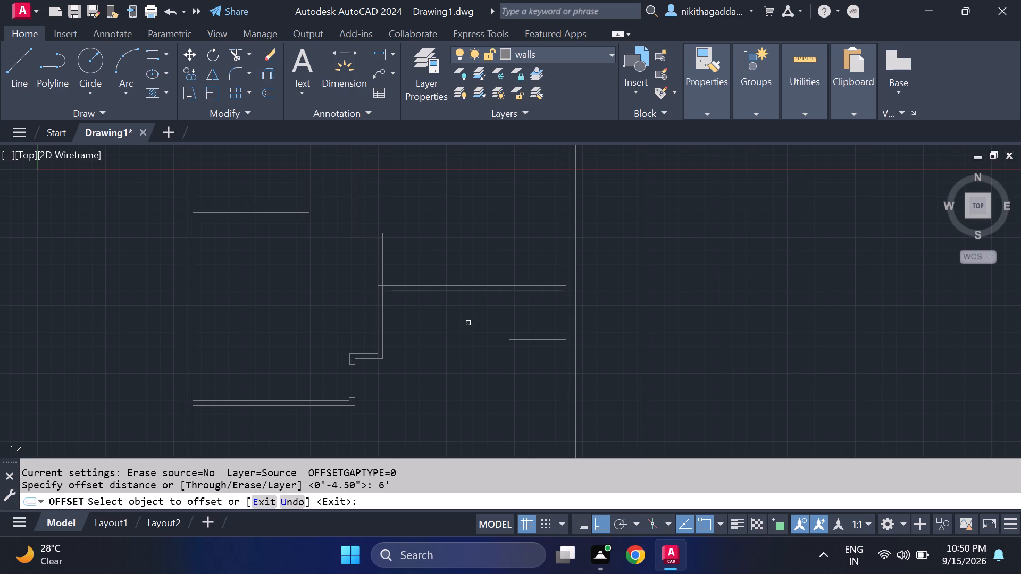
{"action": "left_click", "coordinate": [465, 293]}
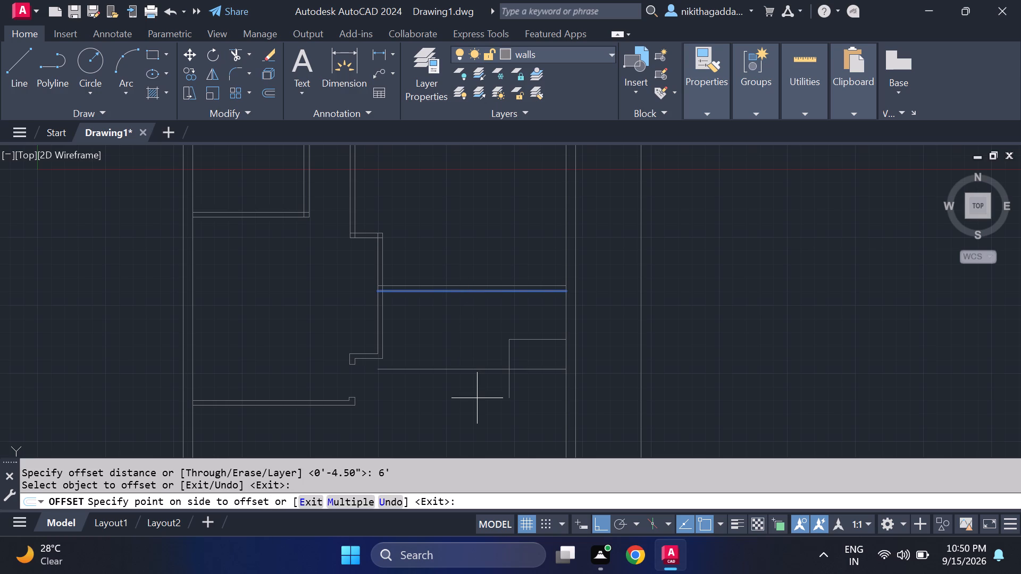
{"action": "left_click", "coordinate": [477, 398]}
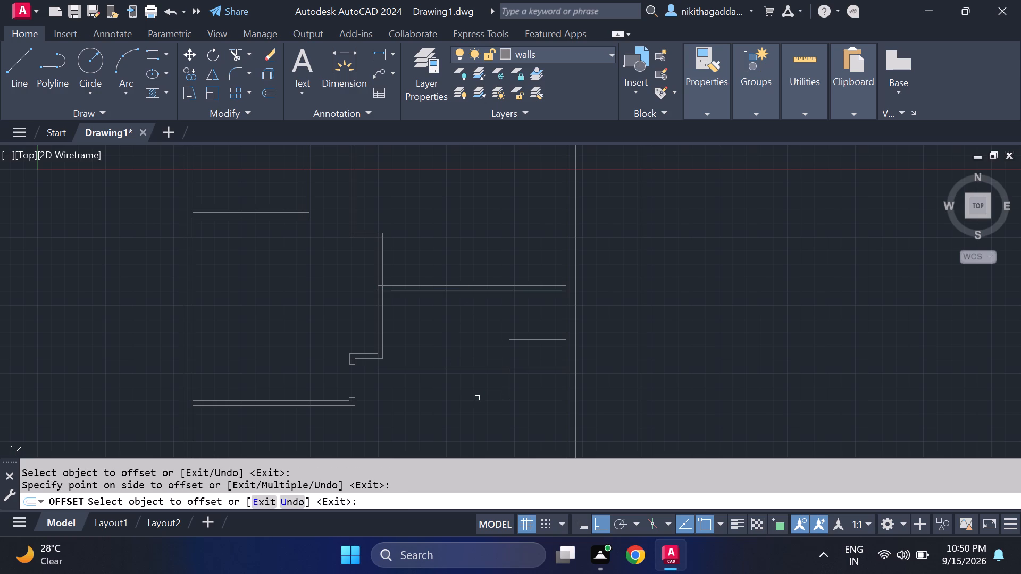
{"action": "key", "text": "Escape"}
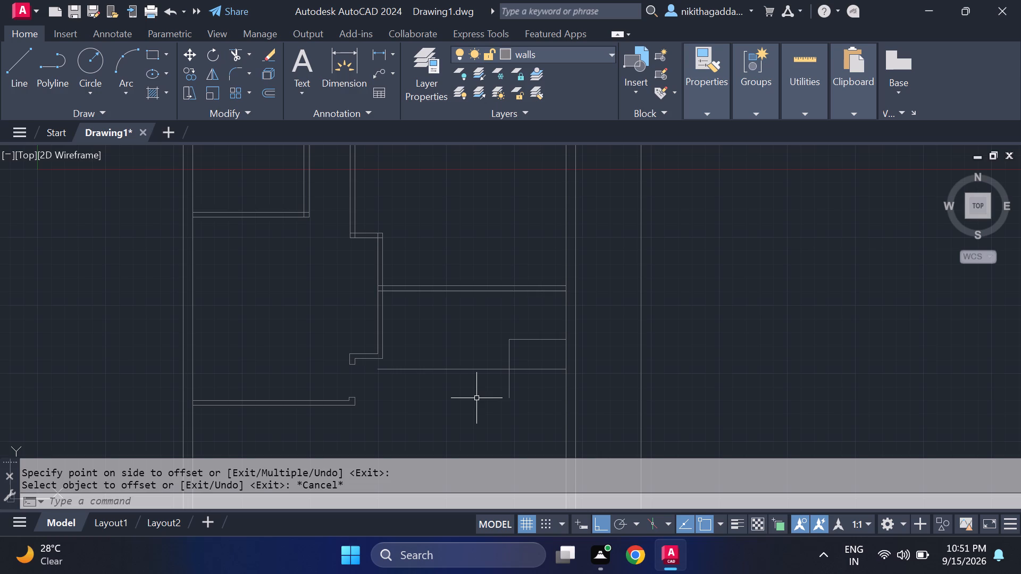
Offset the right face of the vertical partition above the short wall return 9' to the right.
{"action": "scroll", "coordinate": [472, 398], "scroll_direction": "up", "scroll_amount": 1}
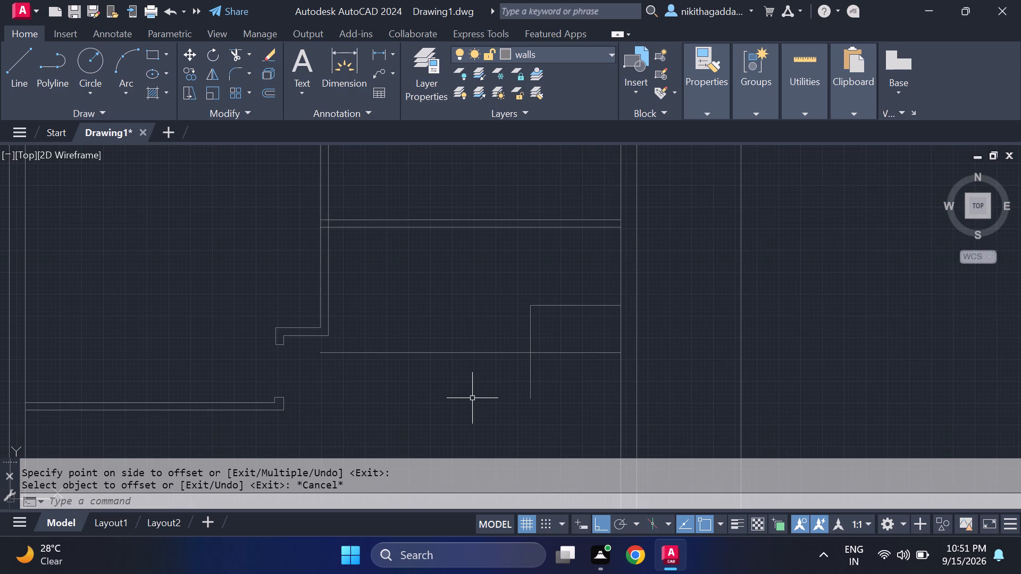
{"action": "type", "text": "of"}
{"action": "key", "text": "Return"}
{"action": "type", "text": "9;"}
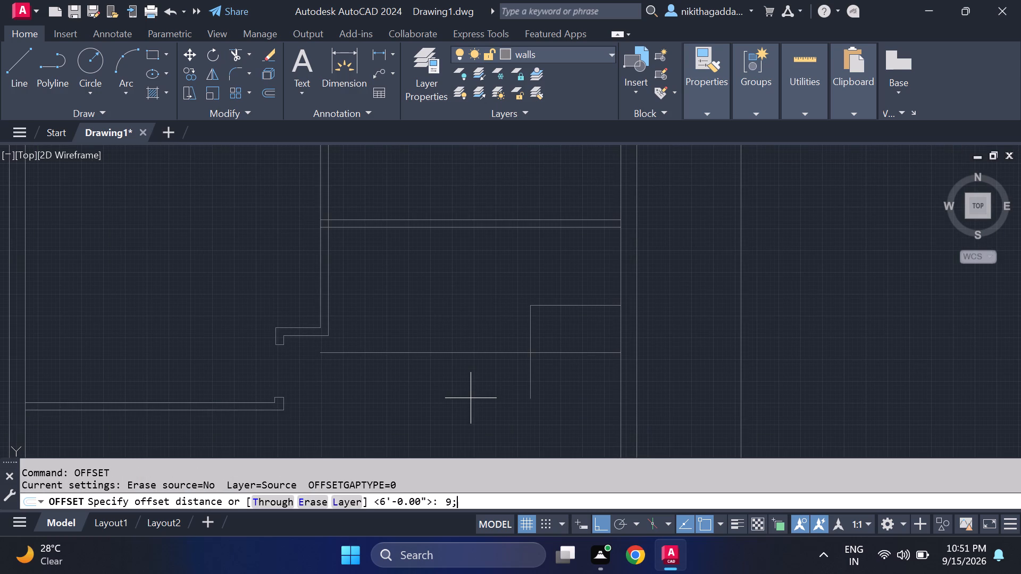
{"action": "key", "text": "BackSpace"}
{"action": "key", "text": "apostrophe"}
{"action": "key", "text": "Return"}
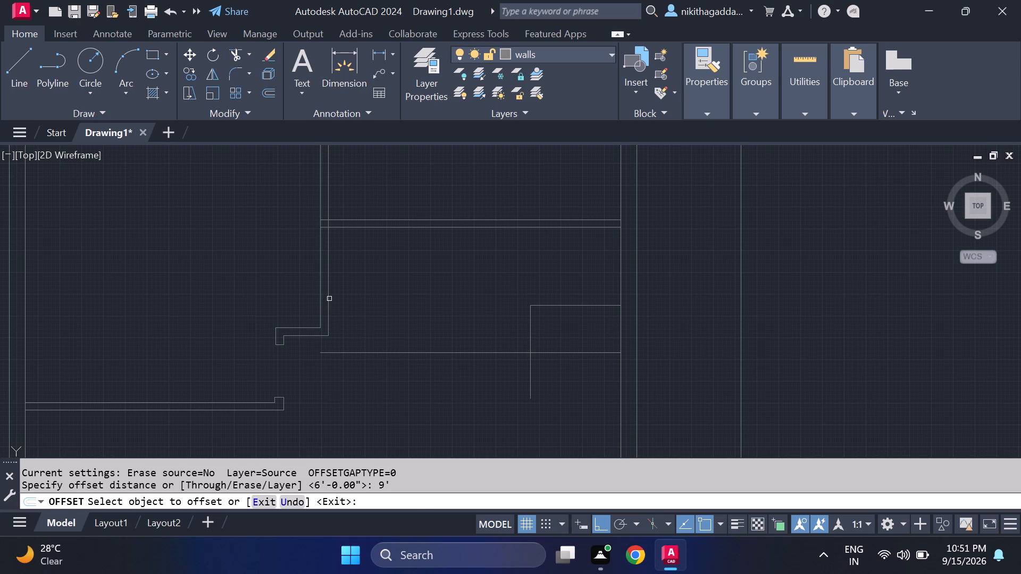
{"action": "left_click", "coordinate": [329, 299]}
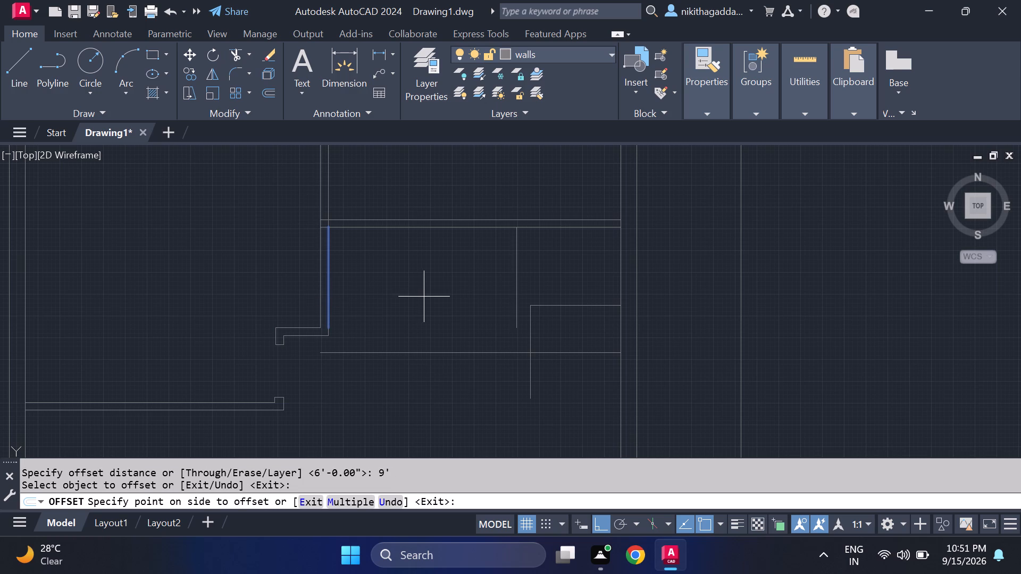
{"action": "left_click", "coordinate": [471, 307]}
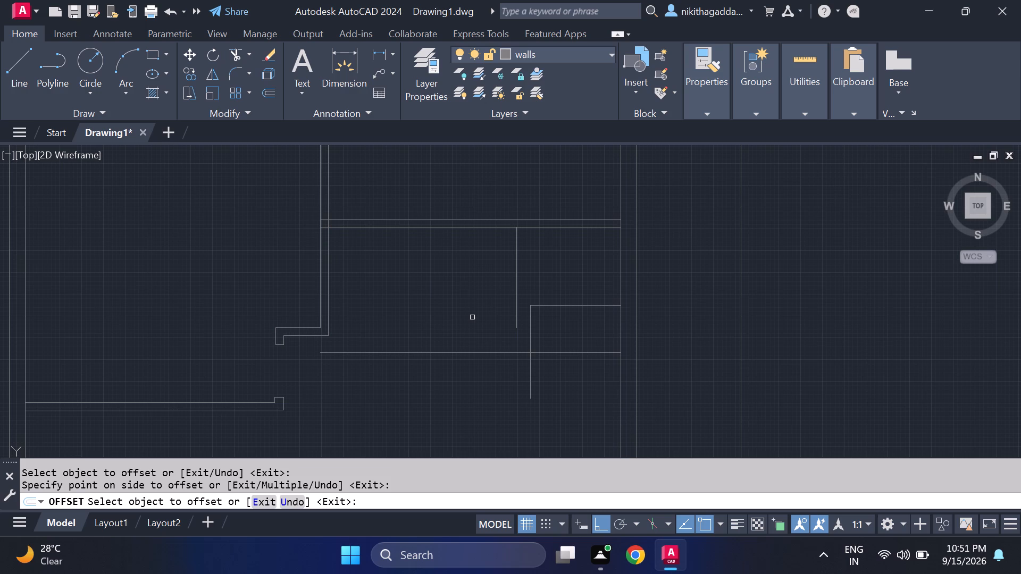
{"action": "key", "text": "Escape"}
Erase the L-shaped line extending from the right outer wall below the horizontal partition.
{"action": "left_click_drag", "start_coordinate": [563, 288], "coordinate": [562, 296]}
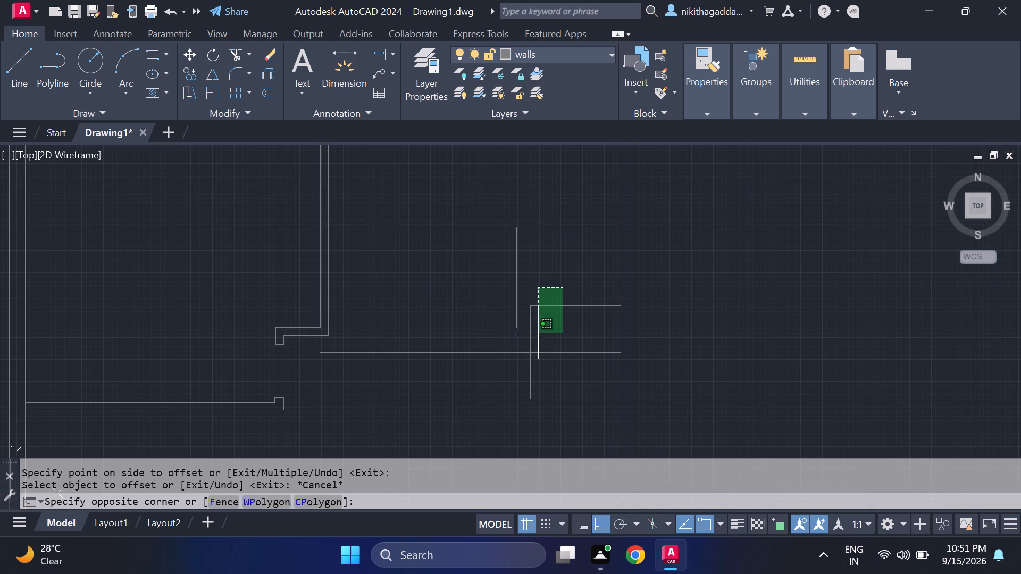
{"action": "left_click", "coordinate": [524, 336]}
{"action": "key", "text": "Delete"}
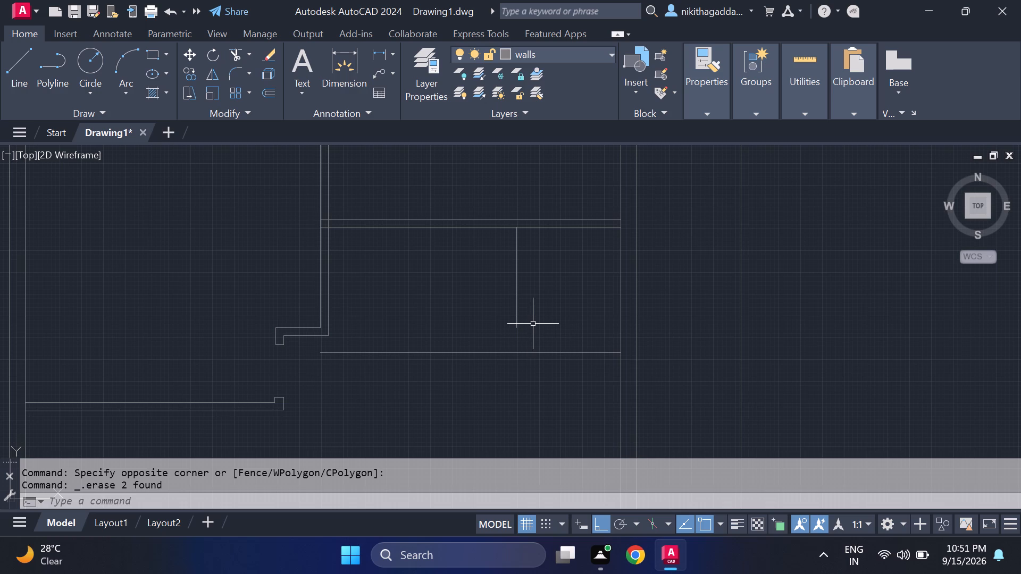
Offset the short vertical line 4.5" to the right and the lower horizontal line 4.5" downward to form double-line partitions.
{"action": "type", "text": "of"}
{"action": "key", "text": "Return"}
{"action": "key", "text": "4"}
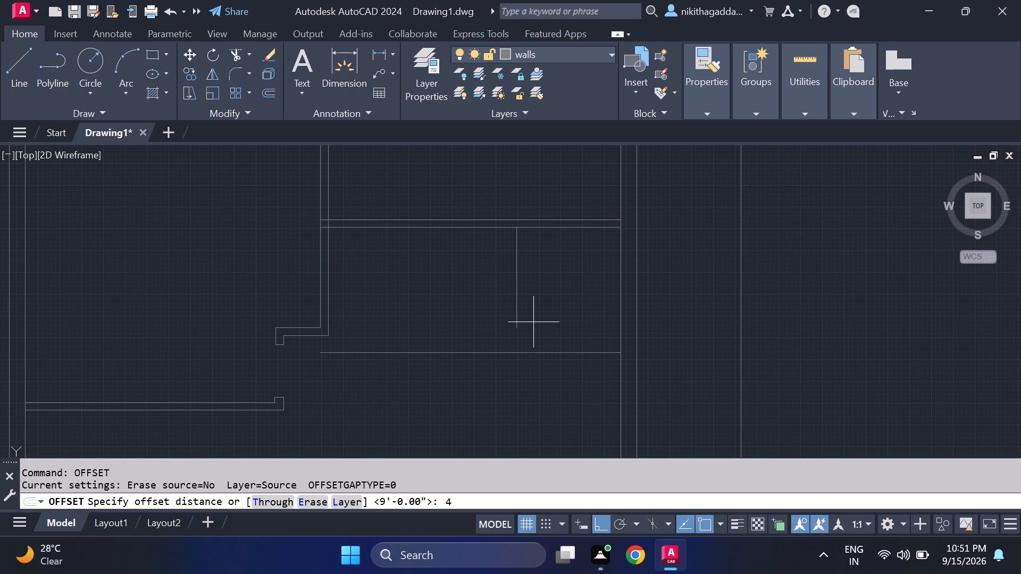
{"action": "type", "text": ".4"}
{"action": "key", "text": "BackSpace"}
{"action": "key", "text": "5"}
{"action": "key", "text": "shift+quotedbl"}
{"action": "key", "text": "Return"}
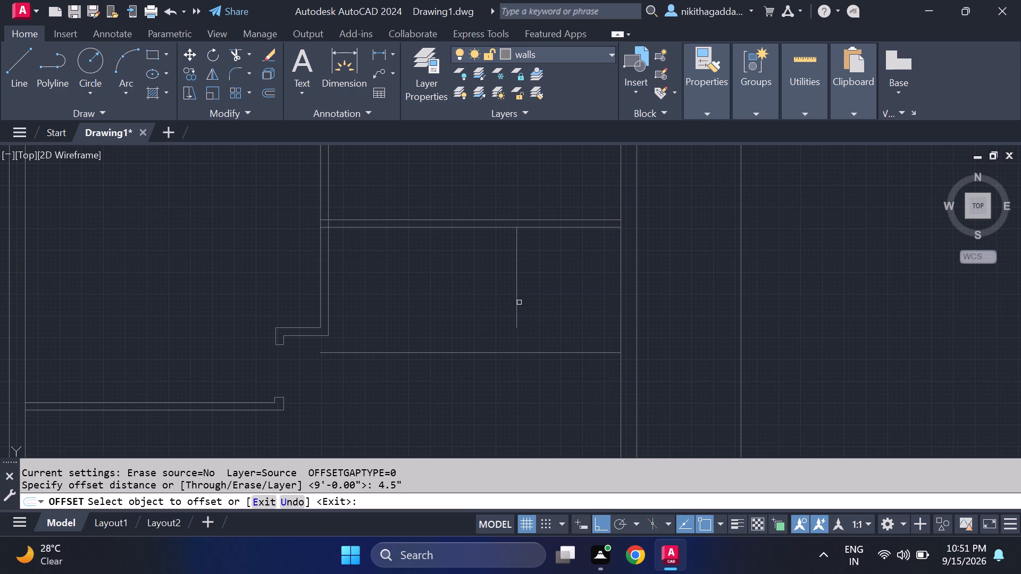
{"action": "left_click", "coordinate": [517, 296]}
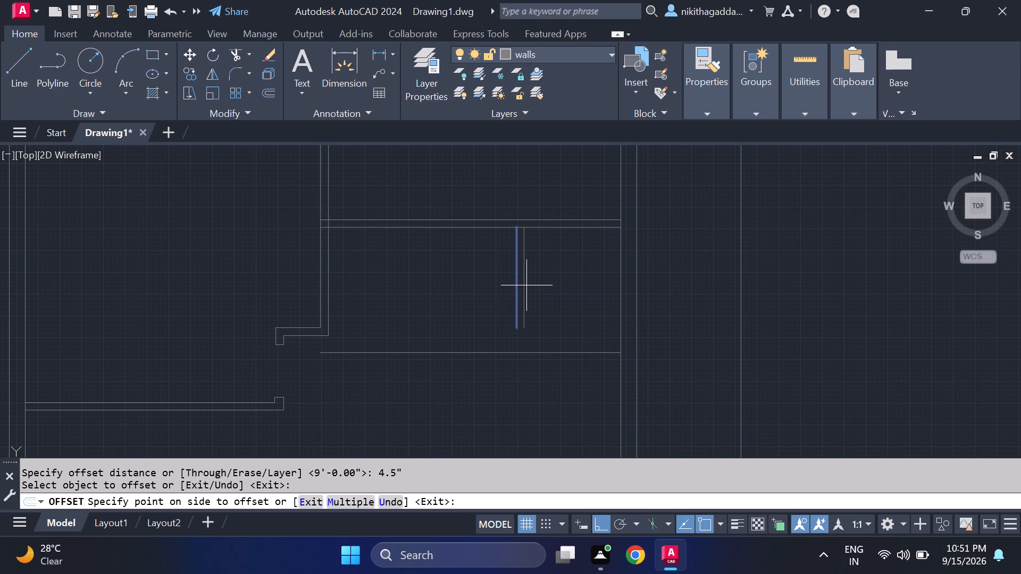
{"action": "left_click", "coordinate": [545, 284]}
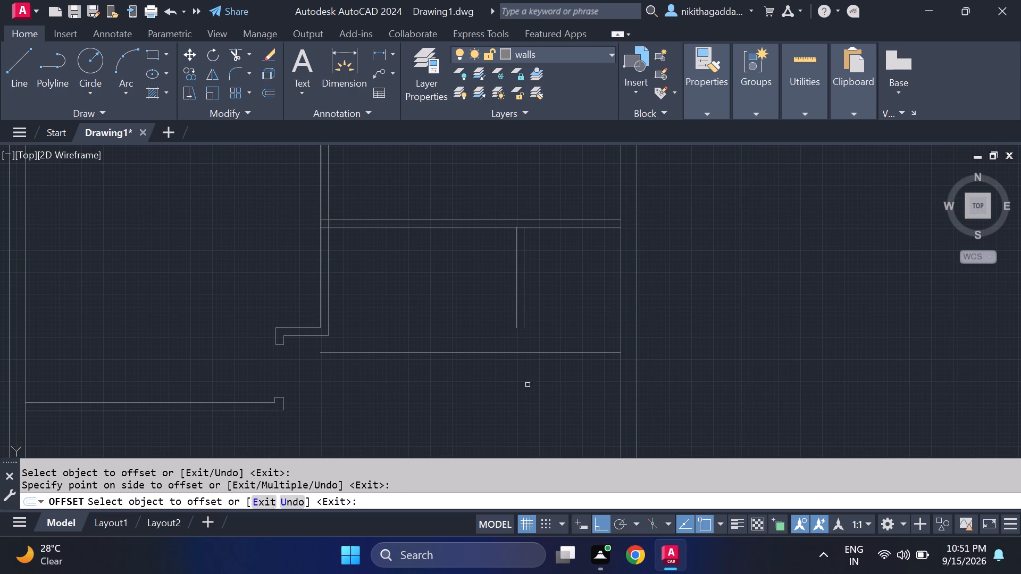
{"action": "left_click", "coordinate": [543, 354]}
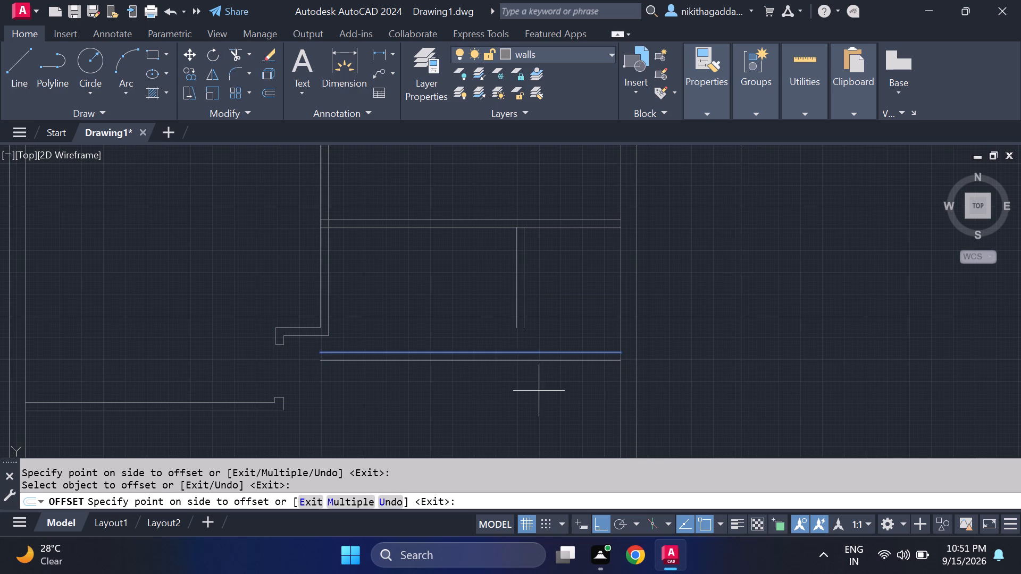
{"action": "left_click", "coordinate": [539, 391]}
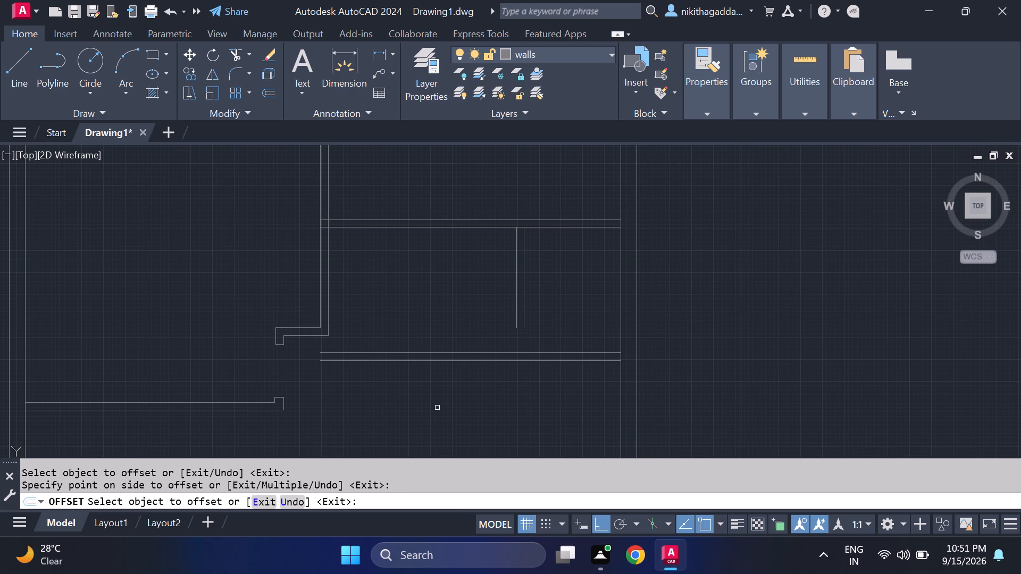
{"action": "key", "text": "Escape"}
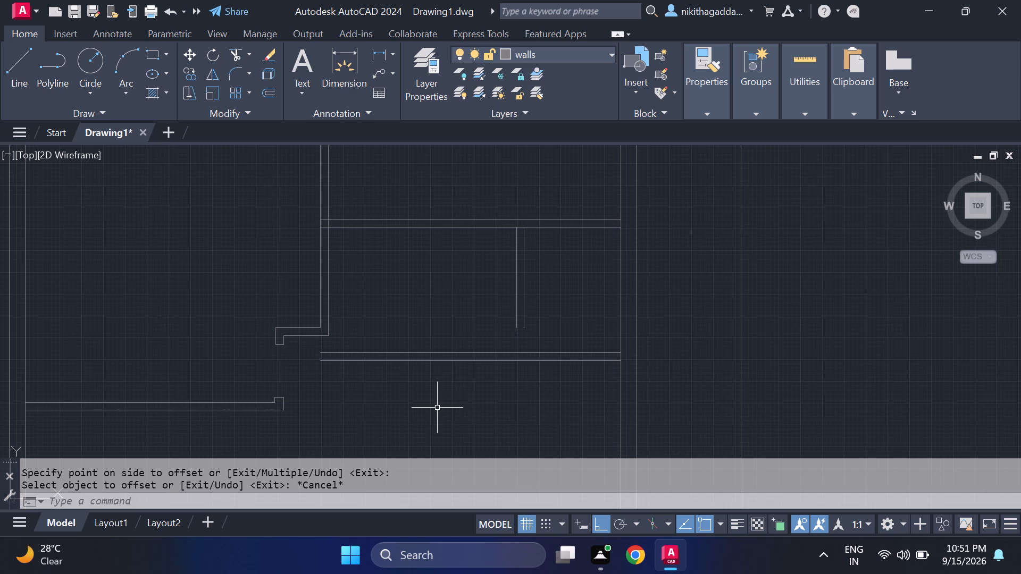
Extend both faces of the new vertical partition down to the lower face of the lower horizontal partition.
{"action": "type", "text": "ex"}
{"action": "key", "text": "Return"}
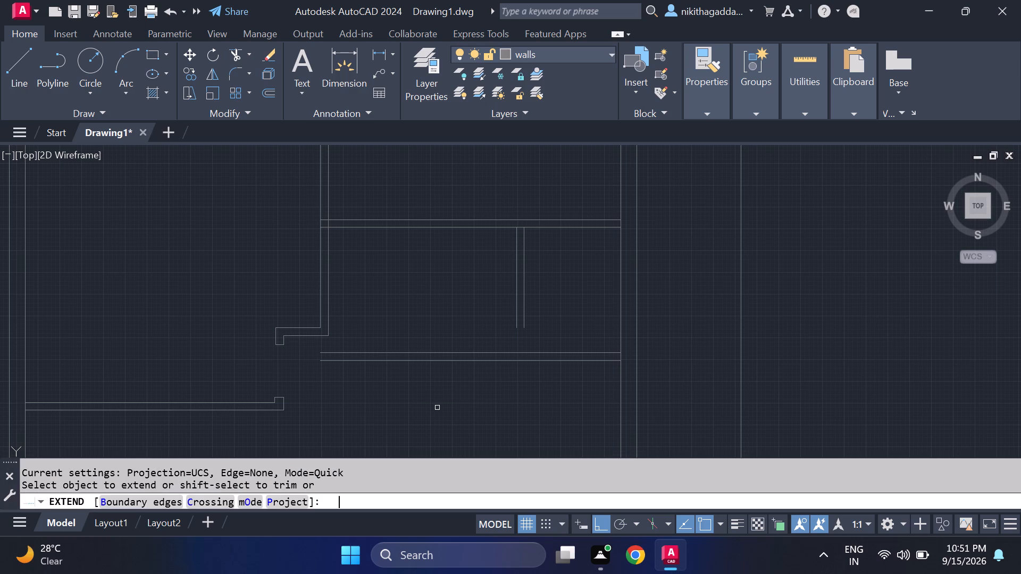
{"action": "left_click", "coordinate": [516, 308]}
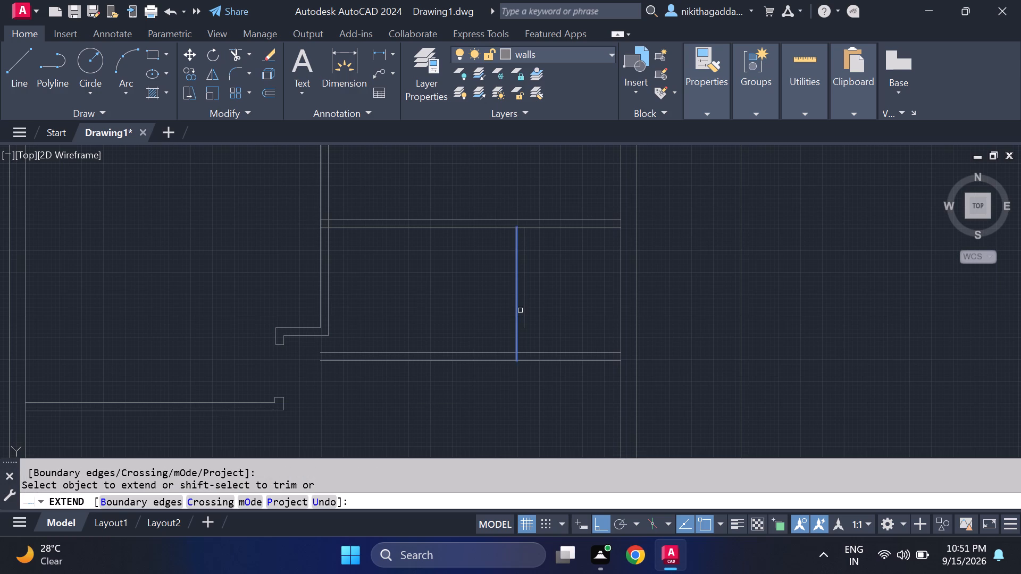
{"action": "left_click", "coordinate": [525, 314]}
{"action": "left_click", "coordinate": [518, 339]}
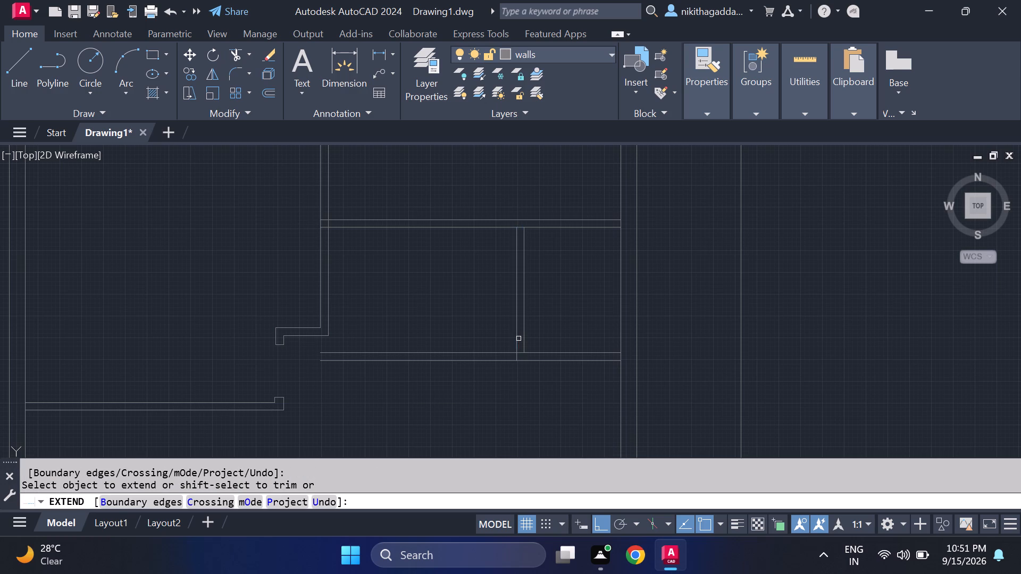
{"action": "left_click", "coordinate": [523, 343]}
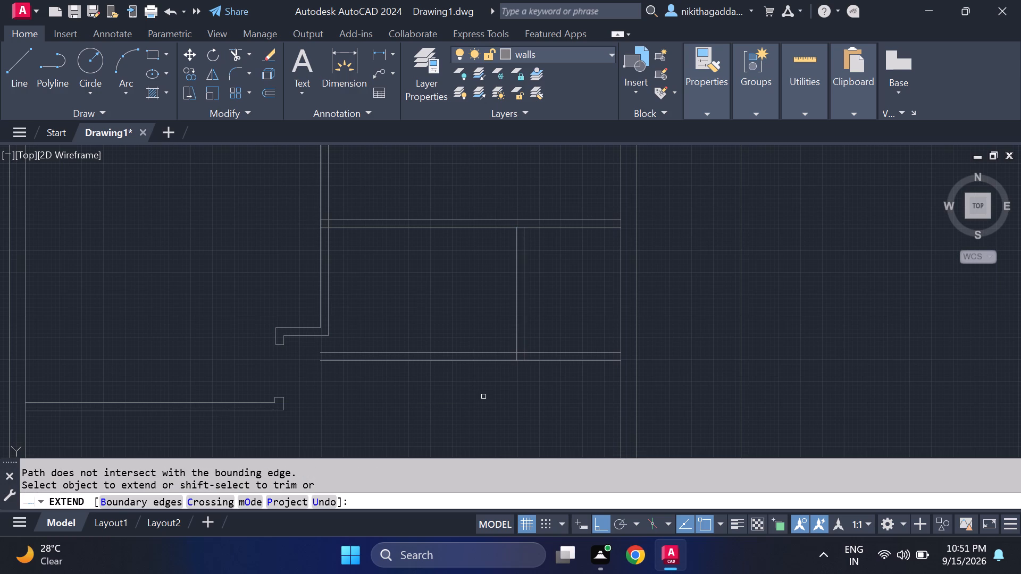
{"action": "key", "text": "Escape"}
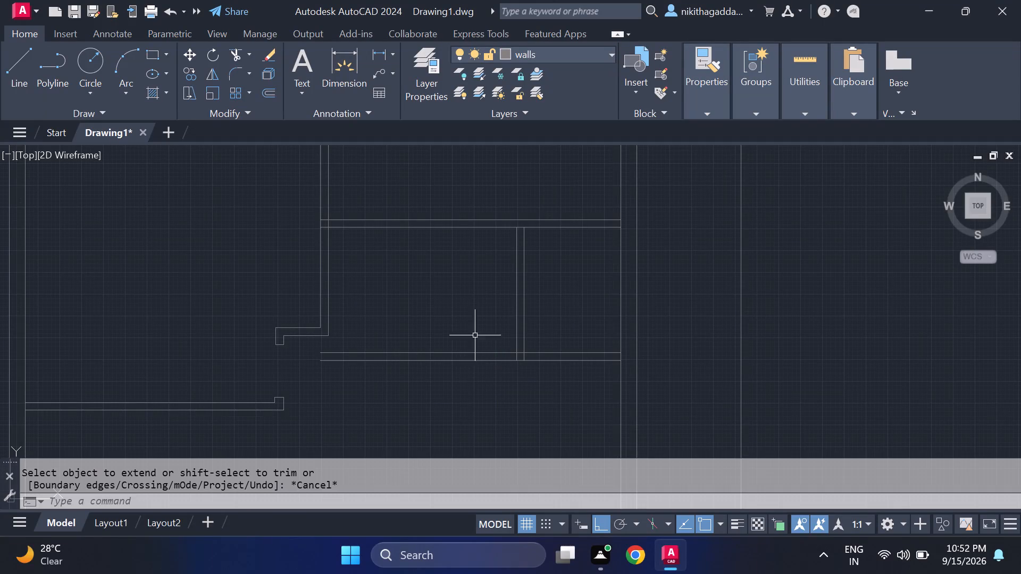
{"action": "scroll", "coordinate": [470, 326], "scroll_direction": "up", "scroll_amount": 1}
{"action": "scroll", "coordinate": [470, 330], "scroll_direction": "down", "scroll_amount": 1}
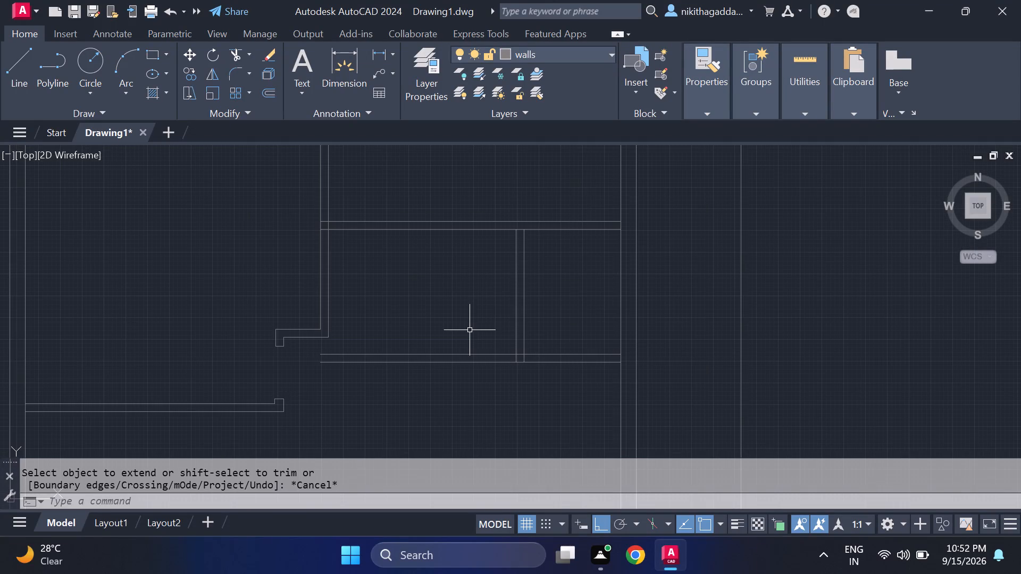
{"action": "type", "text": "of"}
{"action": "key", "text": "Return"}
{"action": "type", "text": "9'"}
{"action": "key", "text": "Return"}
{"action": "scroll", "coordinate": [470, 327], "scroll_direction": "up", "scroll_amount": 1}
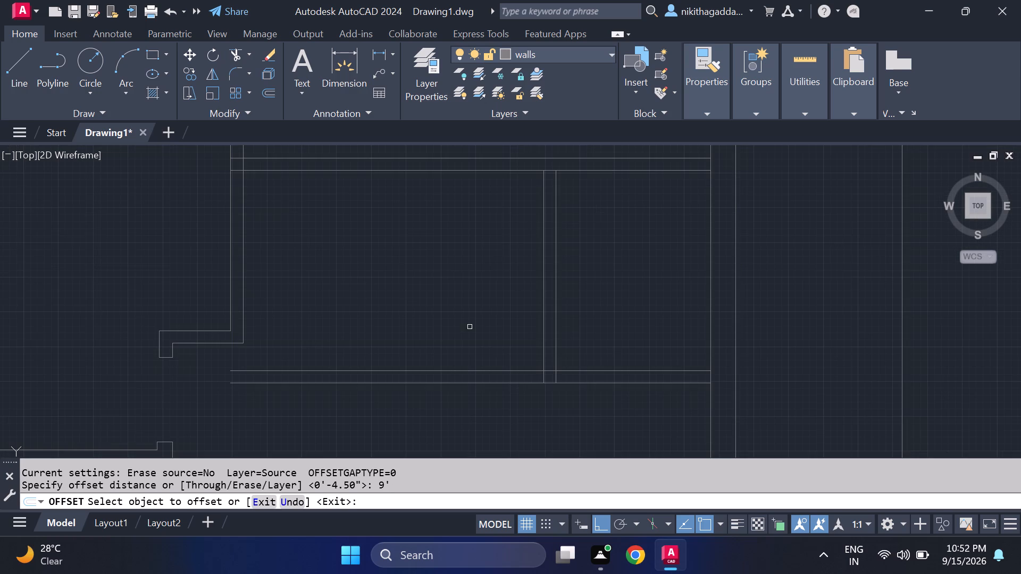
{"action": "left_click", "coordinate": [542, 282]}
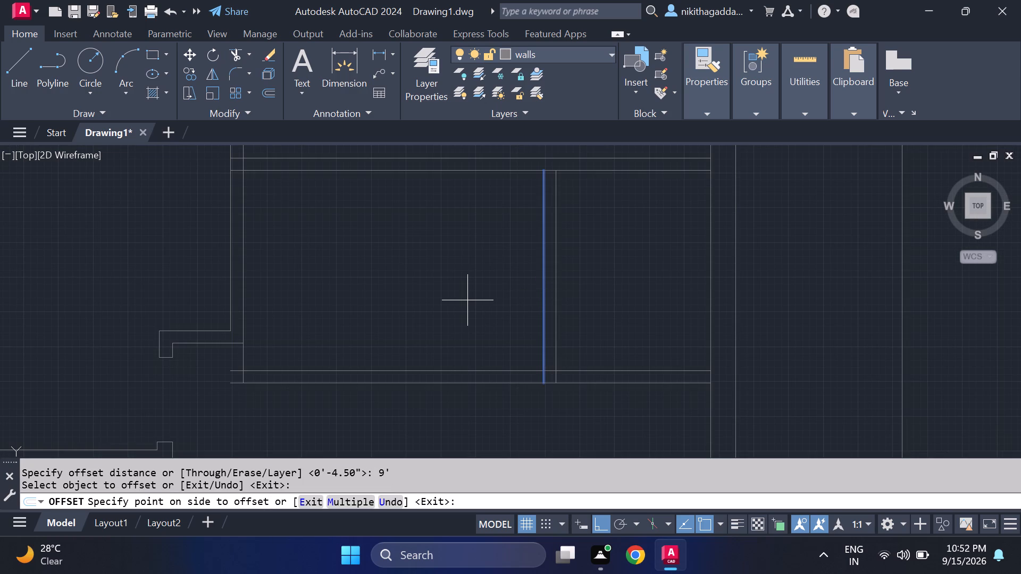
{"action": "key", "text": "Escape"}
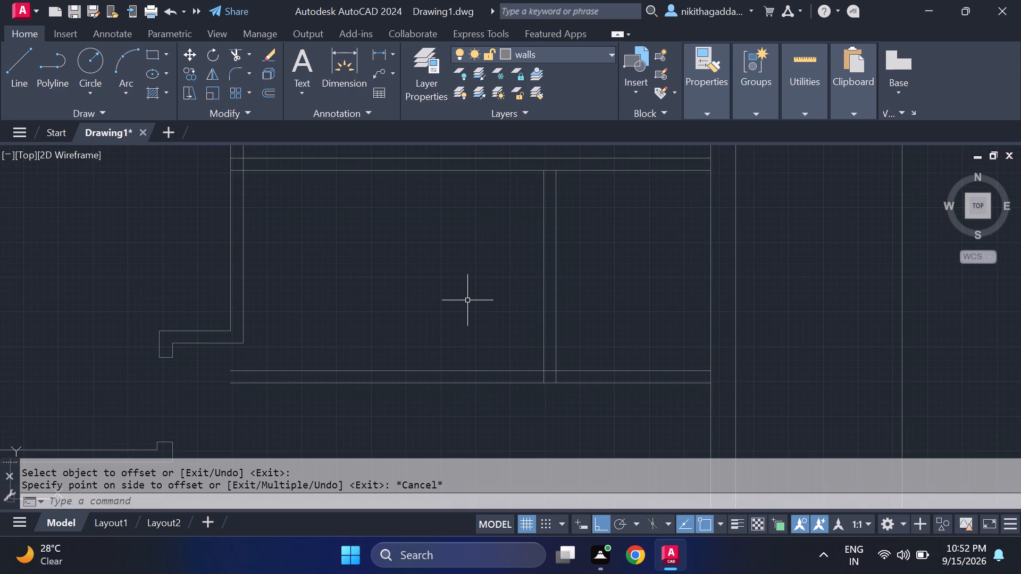
Offset the left face of the new vertical partition 6' to the left.
{"action": "scroll", "coordinate": [458, 297], "scroll_direction": "down", "scroll_amount": 2}
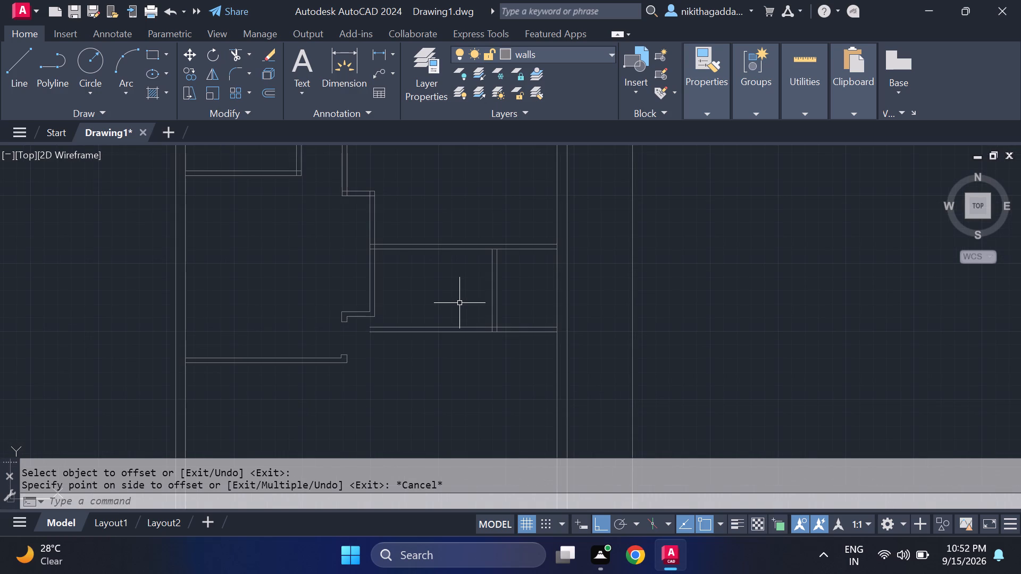
{"action": "scroll", "coordinate": [460, 303], "scroll_direction": "up", "scroll_amount": 1}
{"action": "type", "text": "of"}
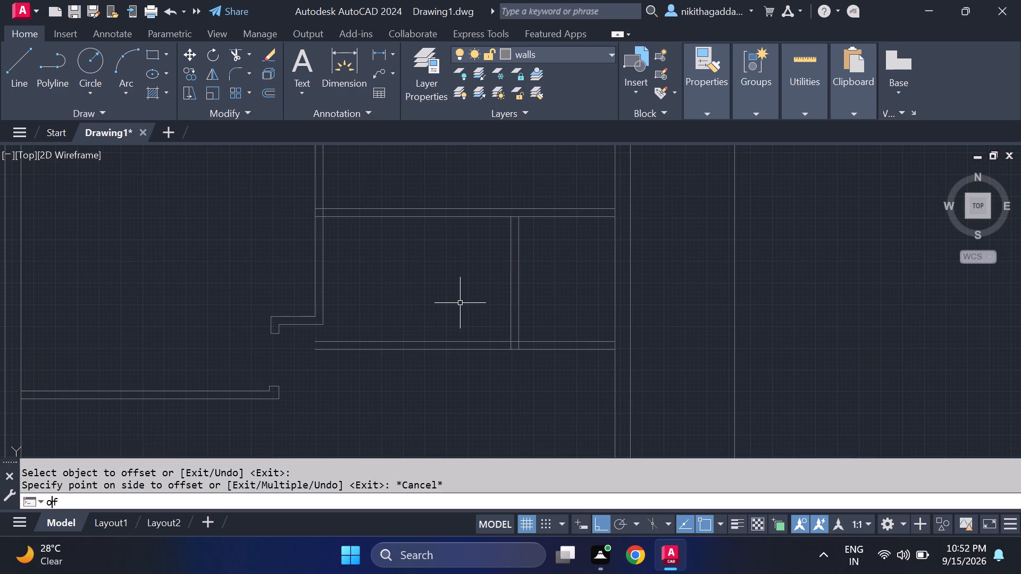
{"action": "key", "text": "Return"}
{"action": "type", "text": "6'"}
{"action": "key", "text": "Return"}
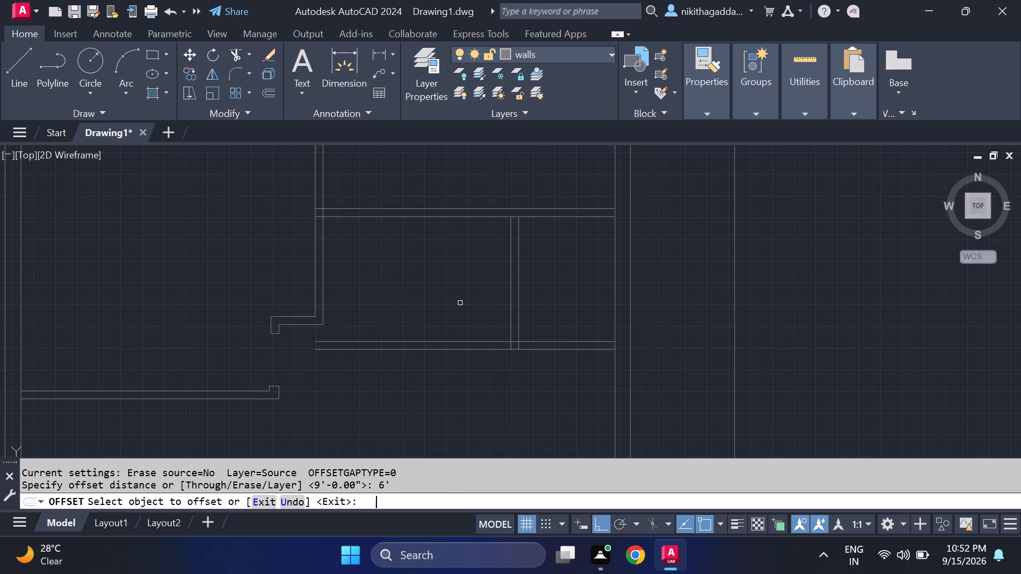
{"action": "left_click", "coordinate": [511, 276]}
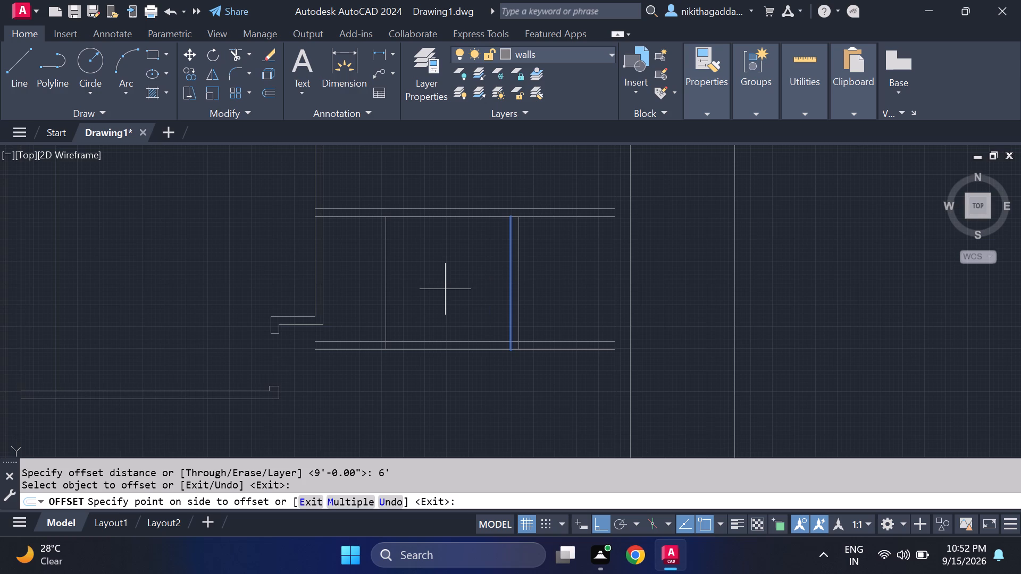
{"action": "scroll", "coordinate": [455, 290], "scroll_direction": "down", "scroll_amount": 1}
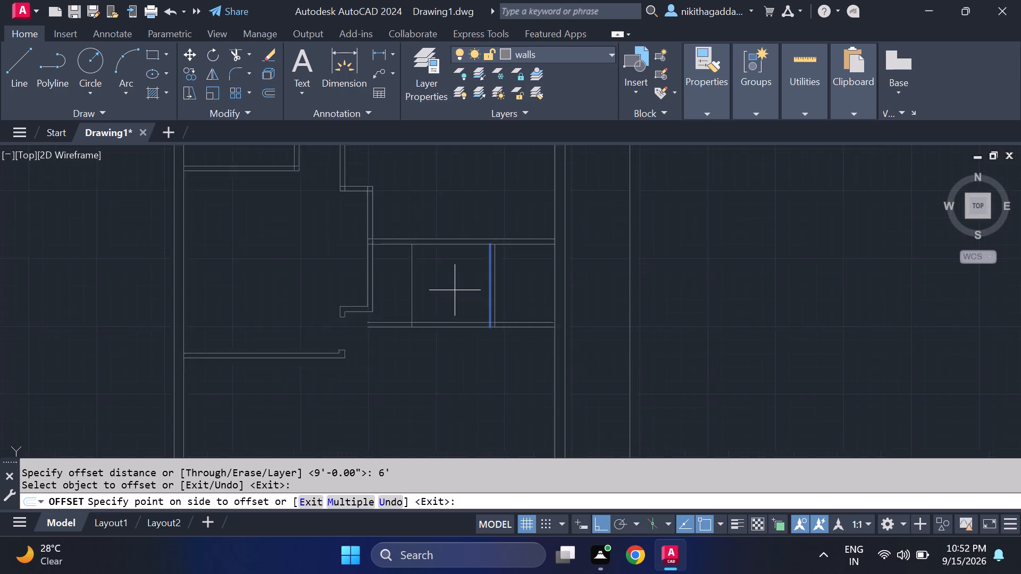
{"action": "scroll", "coordinate": [455, 290], "scroll_direction": "down", "scroll_amount": 1}
{"action": "scroll", "coordinate": [454, 290], "scroll_direction": "up", "scroll_amount": 1}
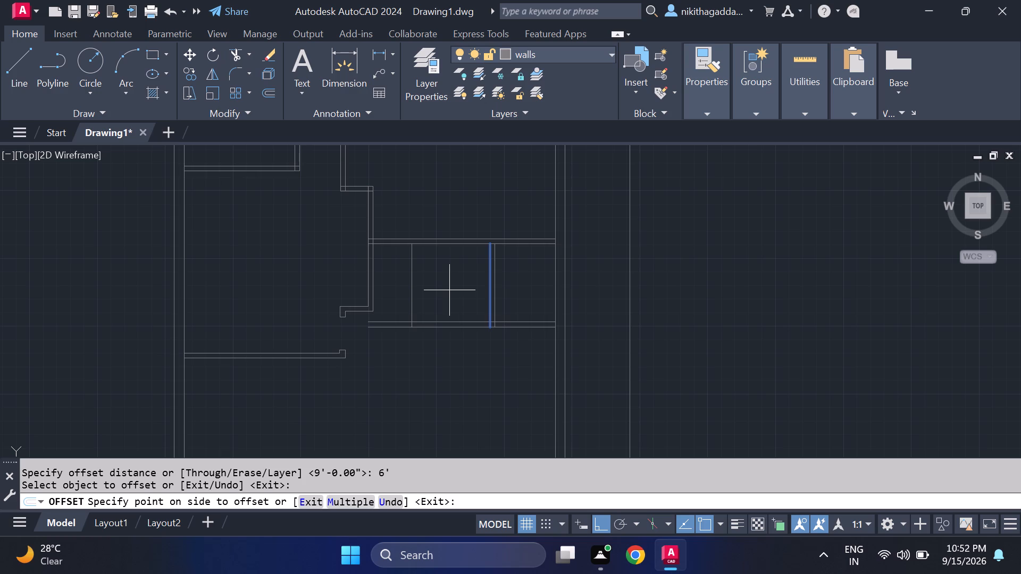
{"action": "left_click", "coordinate": [449, 290]}
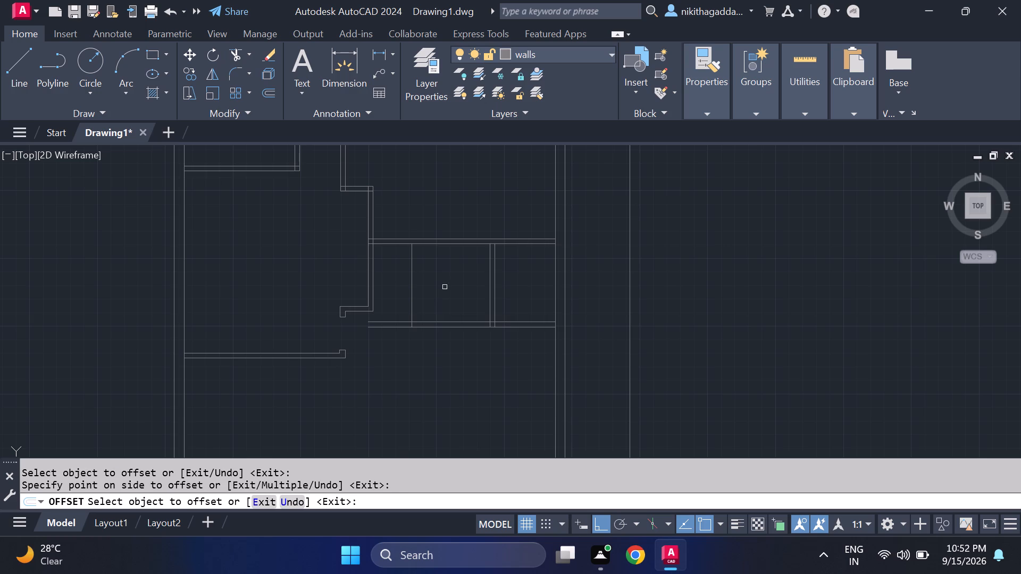
{"action": "key", "text": "Escape"}
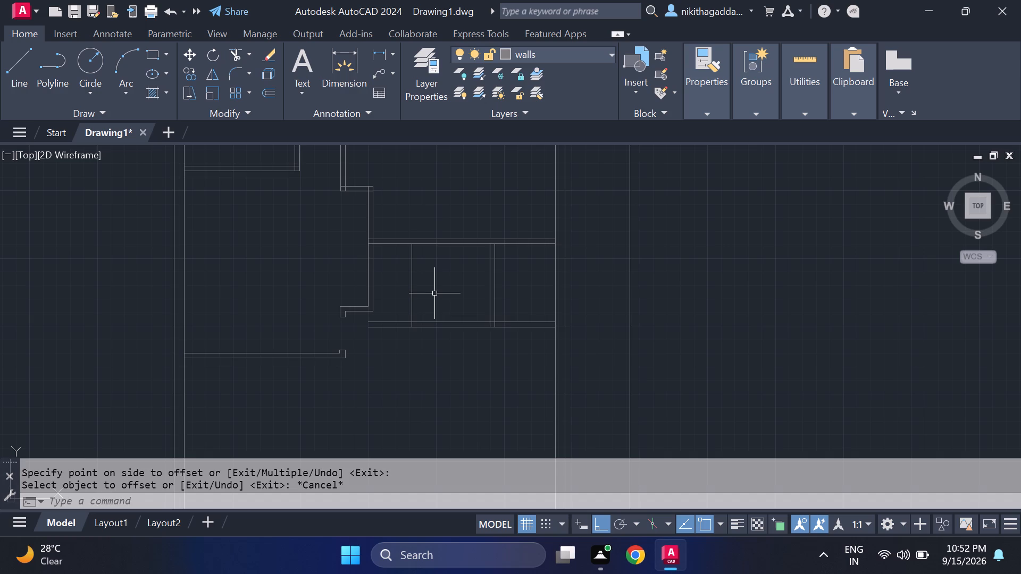
Offset the new vertical line at the left of the room 4.5" to the right to form a second partition.
{"action": "scroll", "coordinate": [437, 292], "scroll_direction": "up", "scroll_amount": 2}
{"action": "scroll", "coordinate": [446, 296], "scroll_direction": "down", "scroll_amount": 1}
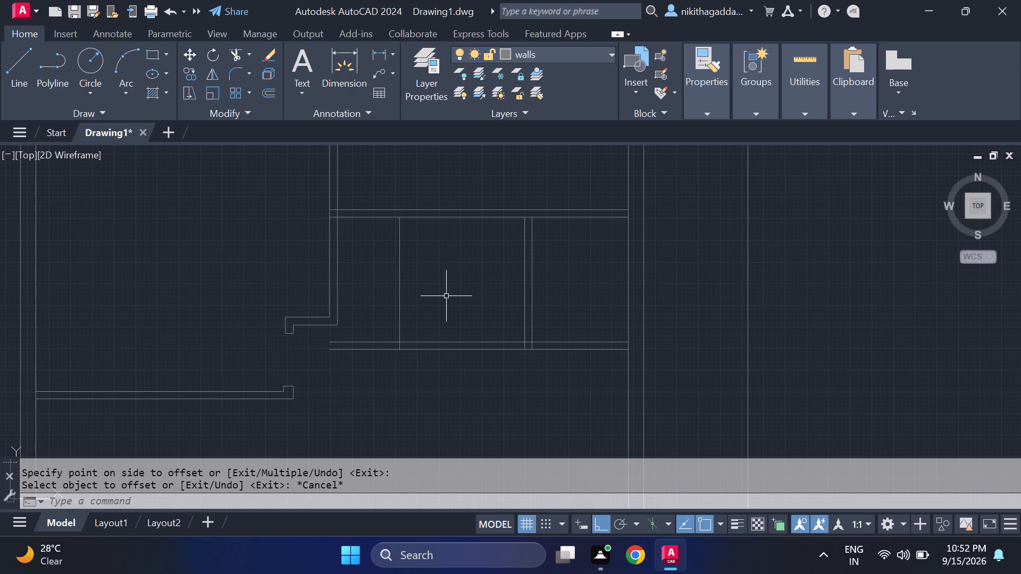
{"action": "type", "text": "of"}
{"action": "key", "text": "Return"}
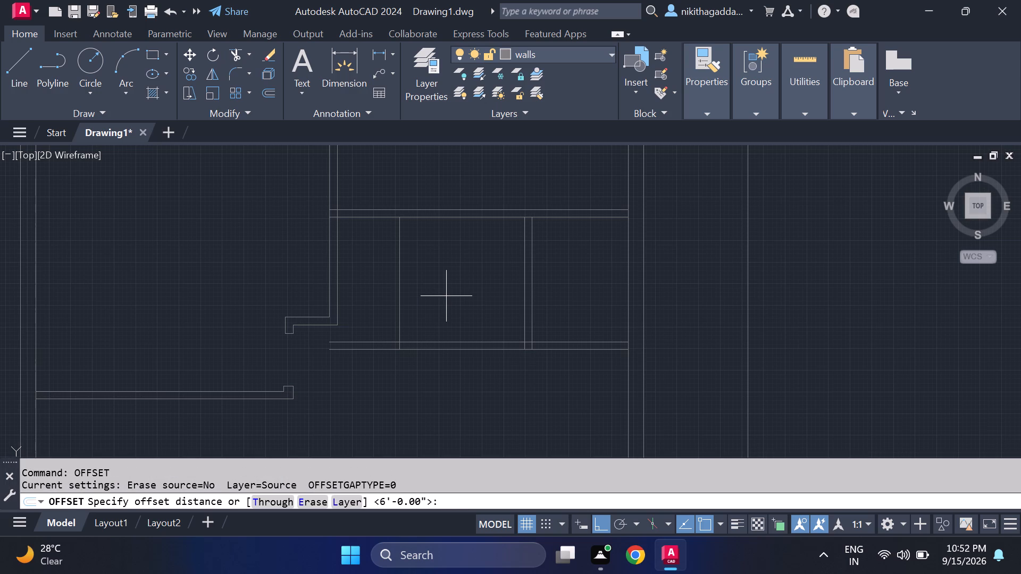
{"action": "key", "text": "4"}
{"action": "type", "text": ".5"}
{"action": "key", "text": "shift+quotedbl"}
{"action": "key", "text": "Return"}
{"action": "left_click", "coordinate": [398, 283]}
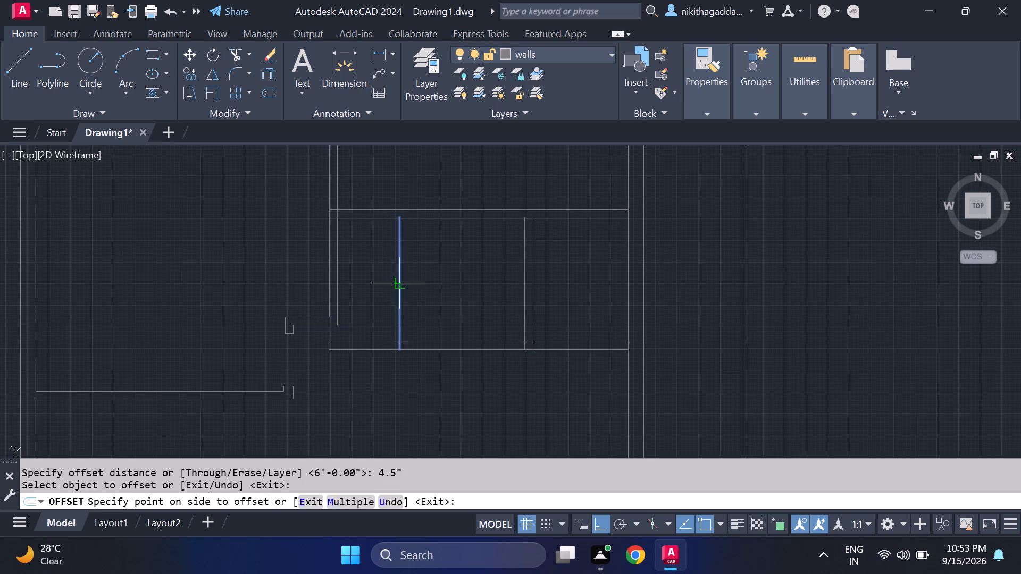
{"action": "left_click", "coordinate": [392, 287]}
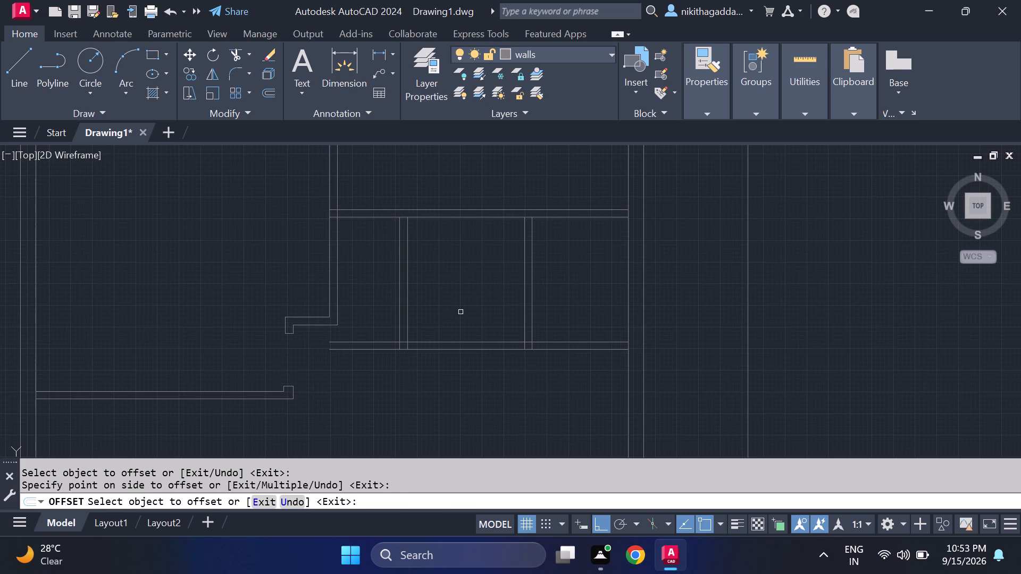
{"action": "key", "text": "Escape"}
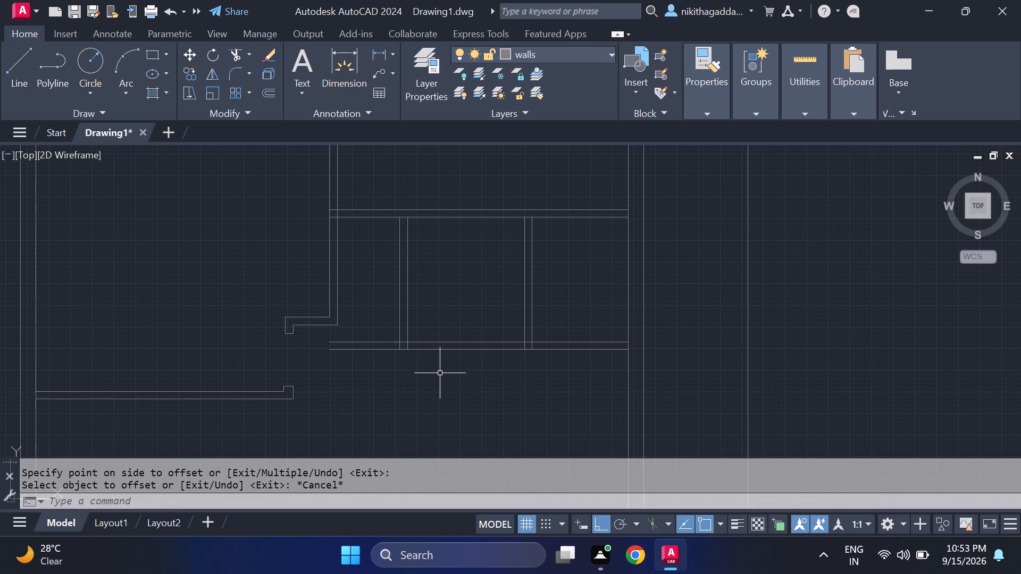
Trim the lower horizontal partition's stub beyond the left vertical partition and the overlapping lines at the corner where they meet.
{"action": "type", "text": "tr"}
{"action": "key", "text": "Return"}
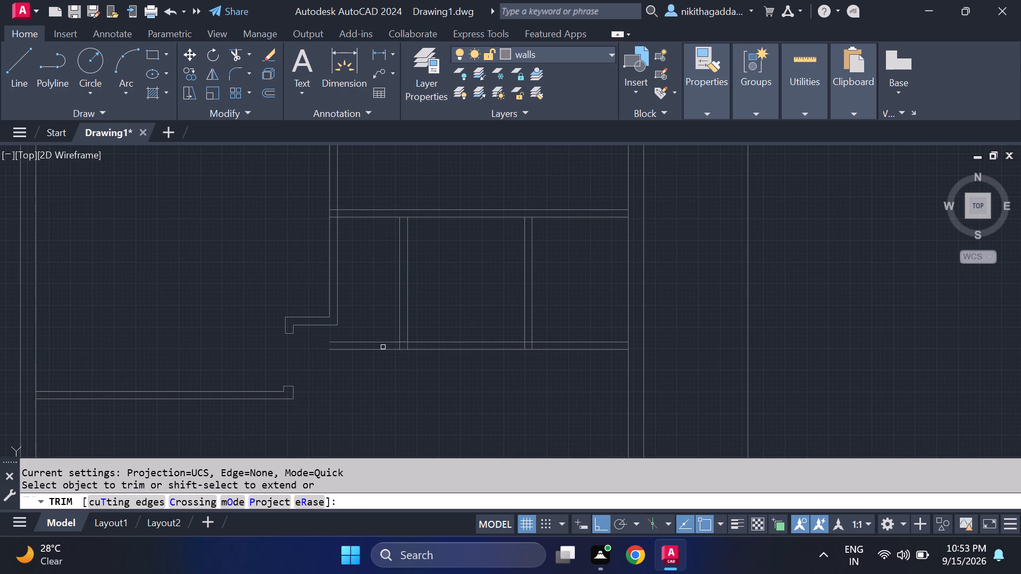
{"action": "left_click_drag", "start_coordinate": [373, 331], "coordinate": [365, 375]}
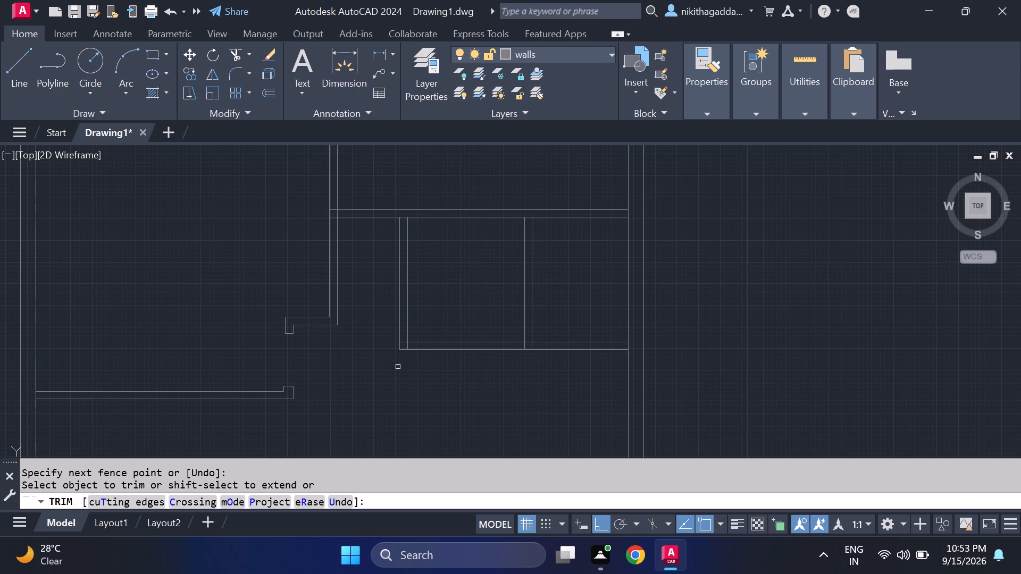
{"action": "scroll", "coordinate": [404, 351], "scroll_direction": "up", "scroll_amount": 2}
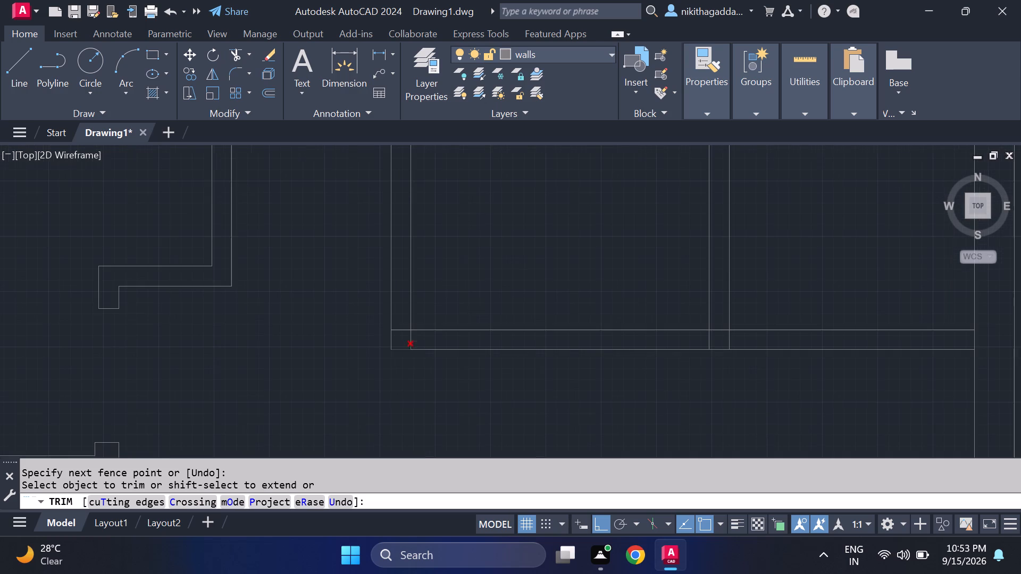
{"action": "left_click_drag", "start_coordinate": [403, 327], "coordinate": [414, 341]}
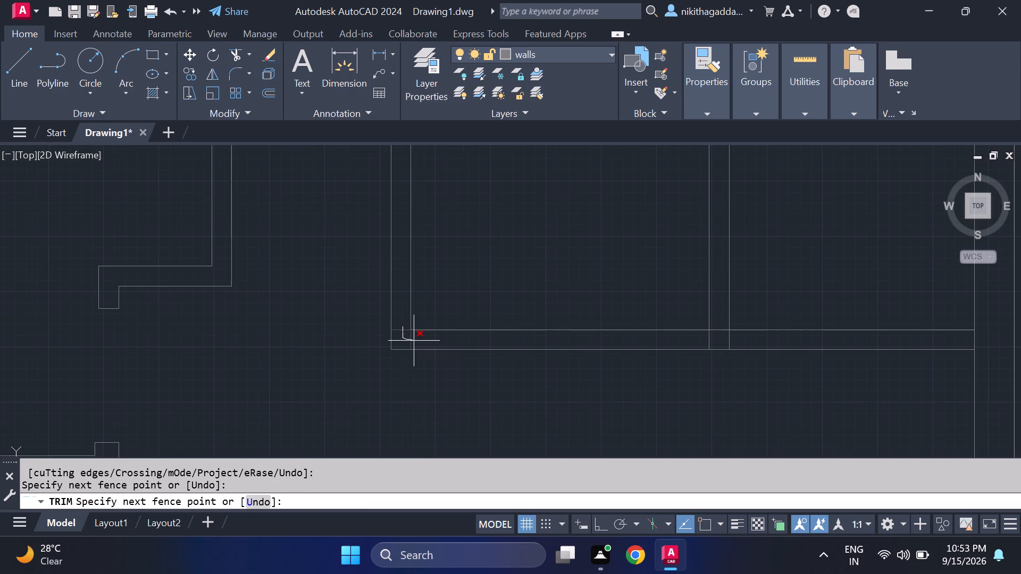
{"action": "left_click_drag", "start_coordinate": [414, 341], "coordinate": [440, 344]}
{"action": "scroll", "coordinate": [758, 354], "scroll_direction": "down", "scroll_amount": 2}
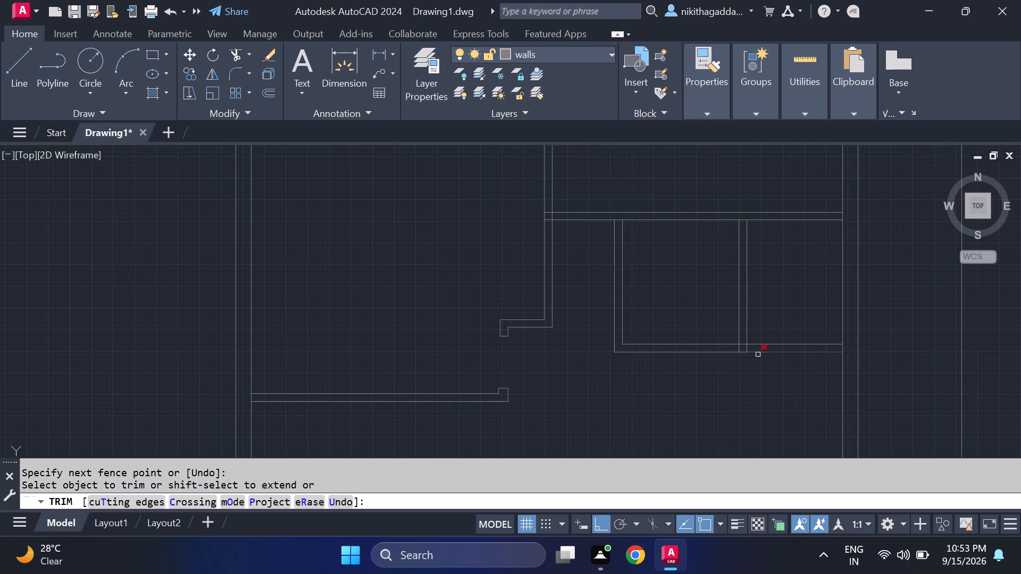
{"action": "middle_click_drag", "start_coordinate": [785, 384], "coordinate": [733, 390]}
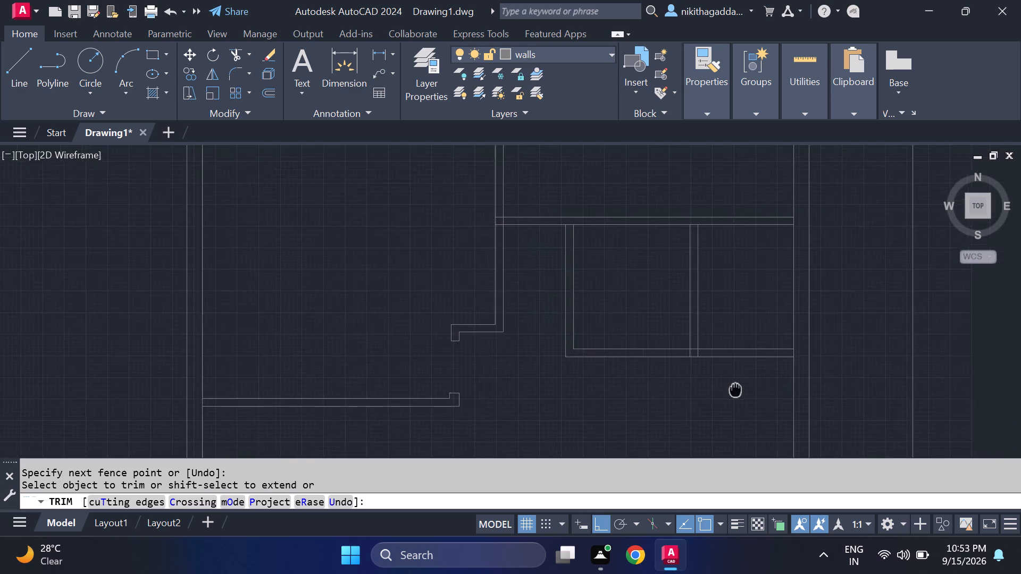
{"action": "middle_click_drag", "start_coordinate": [733, 390], "coordinate": [640, 418]}
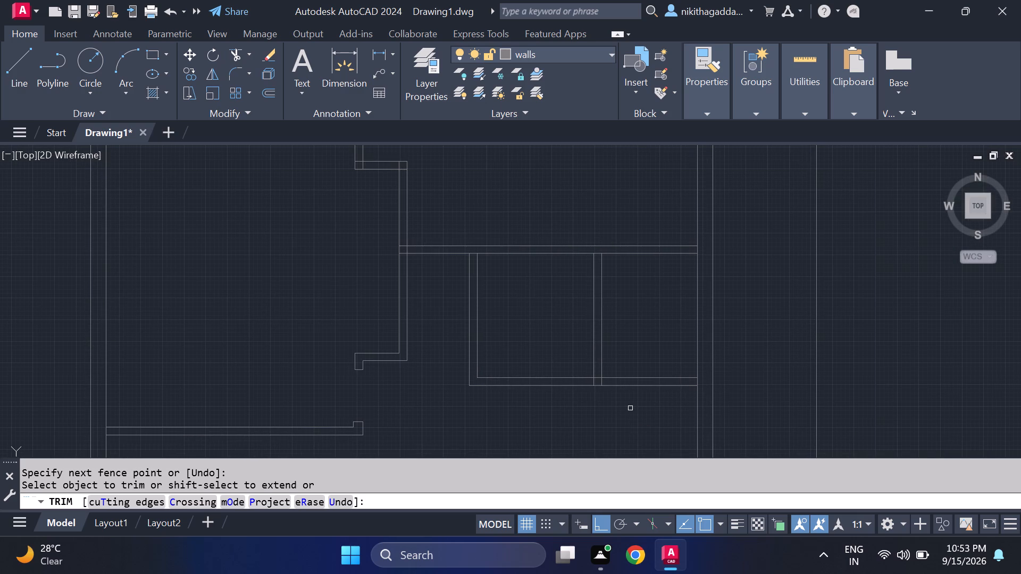
{"action": "key", "text": "Escape"}
Draw a horizontal line from the midpoint of the right vertical partition's left face to the outer face of the right outer wall.
{"action": "key", "text": "l"}
{"action": "key", "text": "Return"}
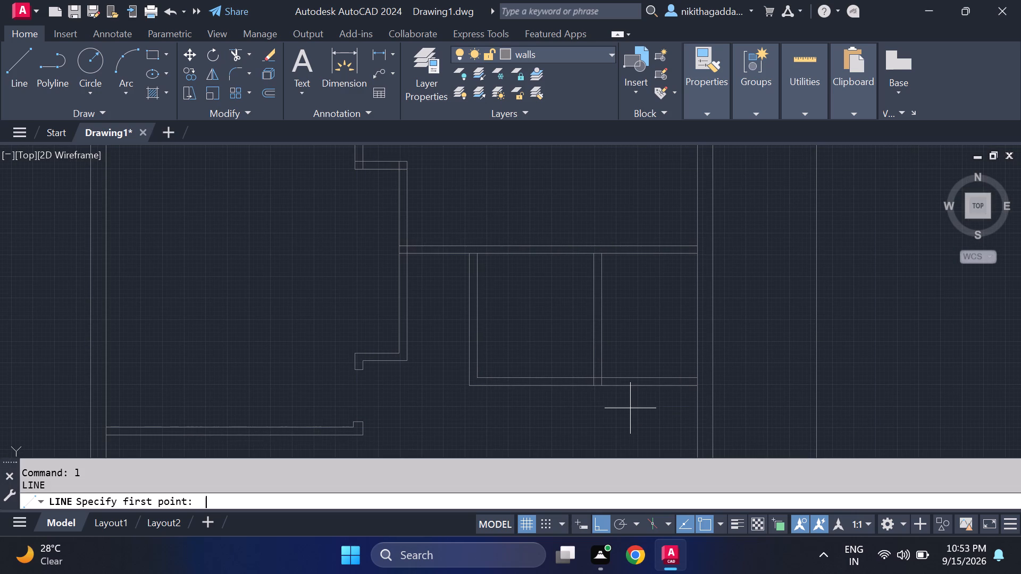
{"action": "left_click", "coordinate": [595, 314]}
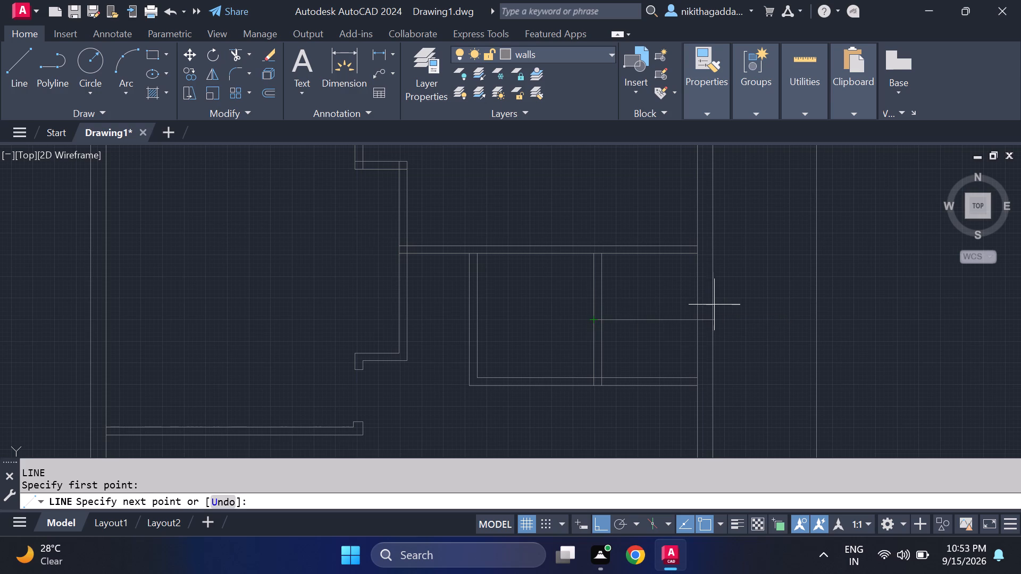
{"action": "left_click", "coordinate": [717, 316]}
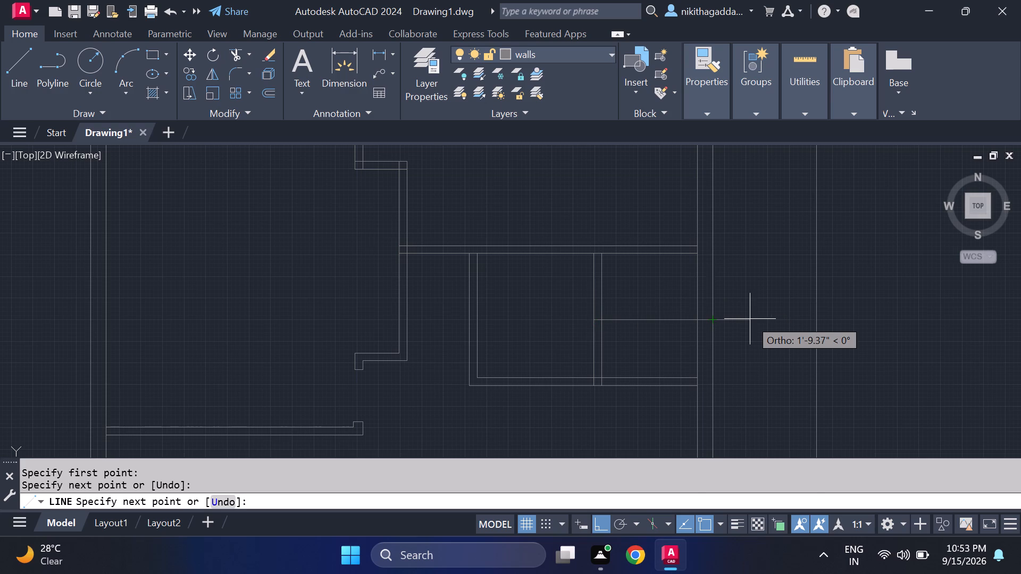
{"action": "key", "text": "Escape"}
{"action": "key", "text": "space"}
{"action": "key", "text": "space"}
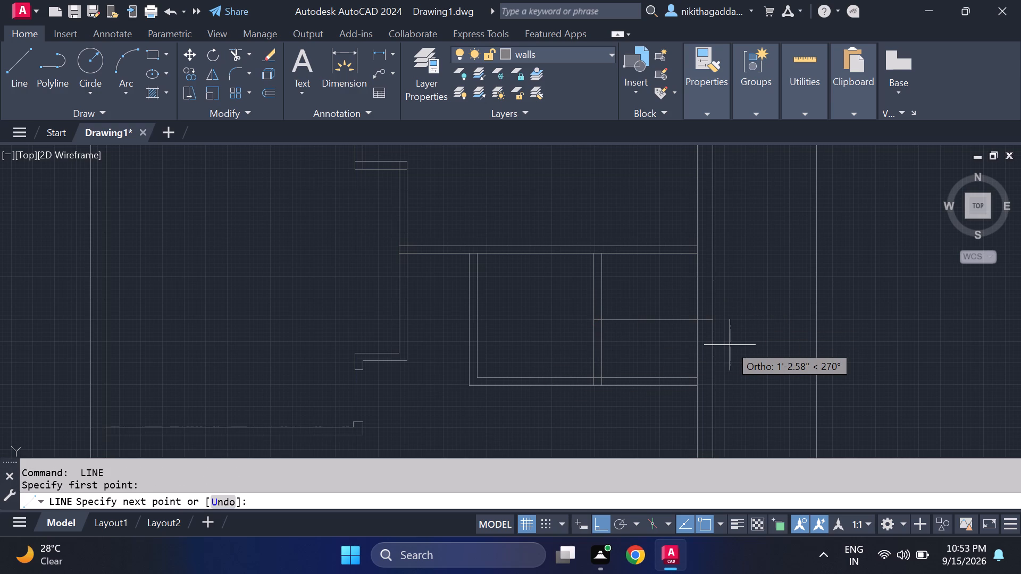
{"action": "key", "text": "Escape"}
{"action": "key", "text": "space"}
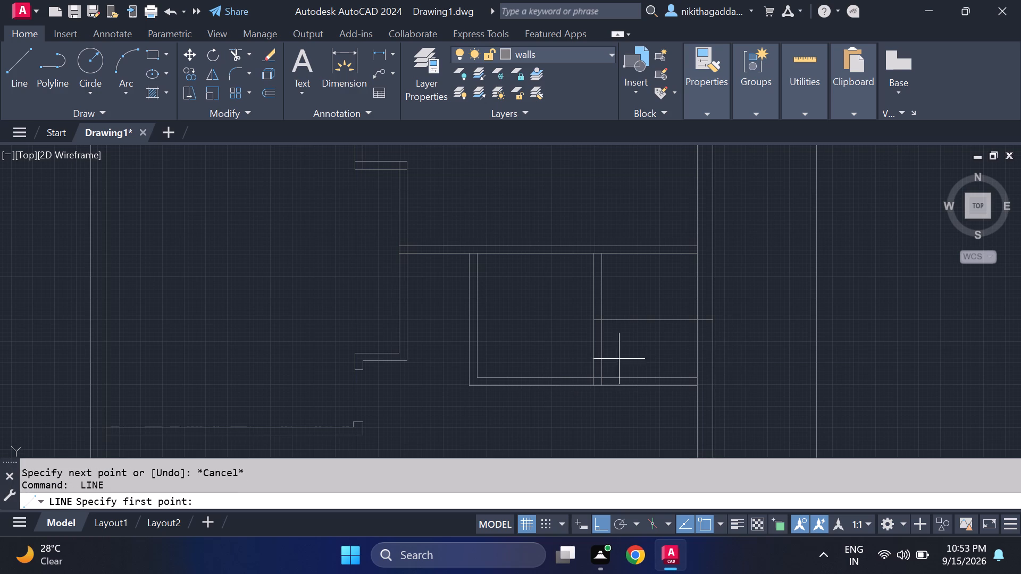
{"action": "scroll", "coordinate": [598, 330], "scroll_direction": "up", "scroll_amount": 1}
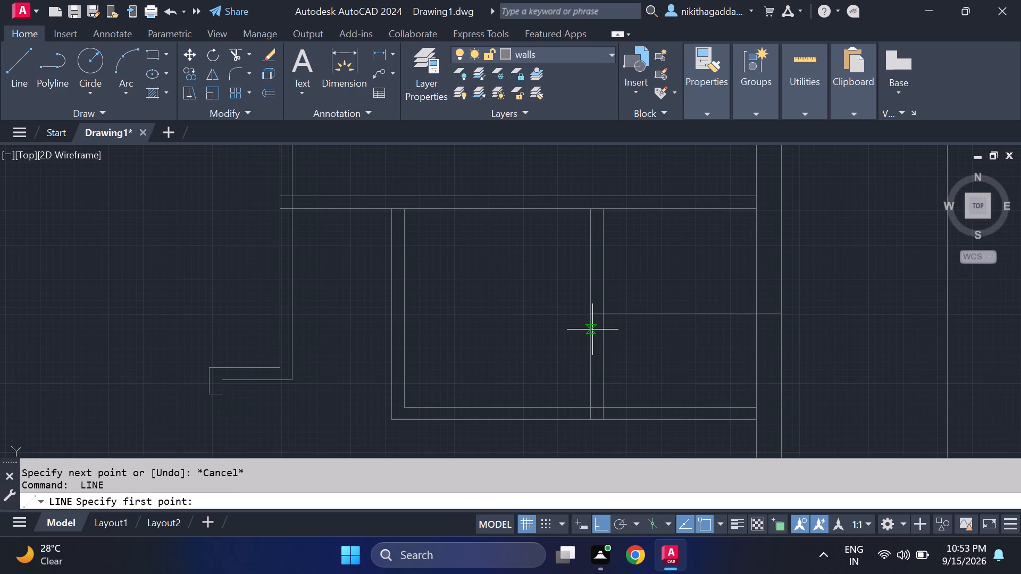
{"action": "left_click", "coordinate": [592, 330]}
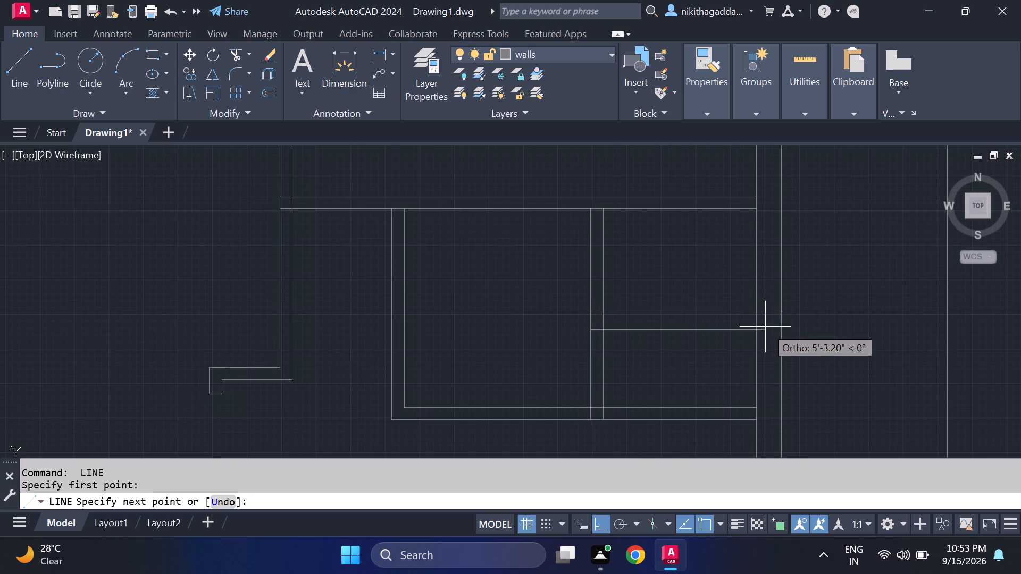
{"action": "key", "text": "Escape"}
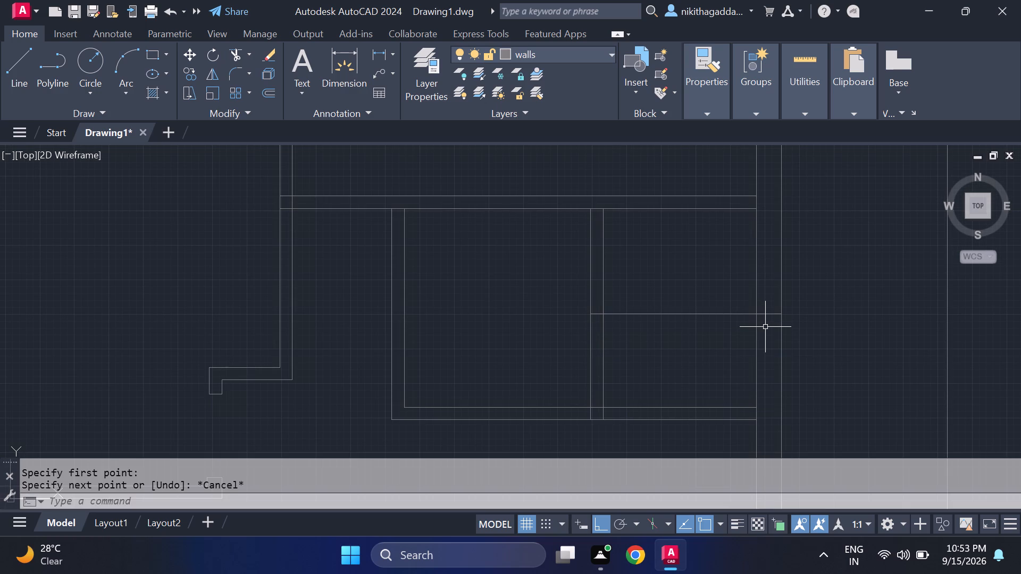
Draw a second horizontal line just below the first to the outer wall's inner face, continuing down, across the wall and up to the first line.
{"action": "key", "text": "space"}
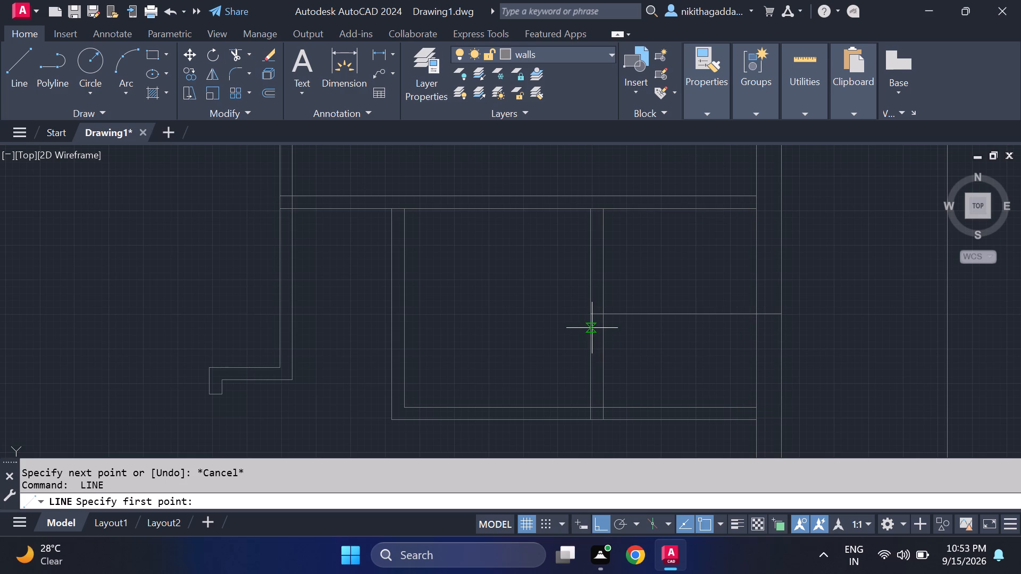
{"action": "left_click", "coordinate": [594, 328]}
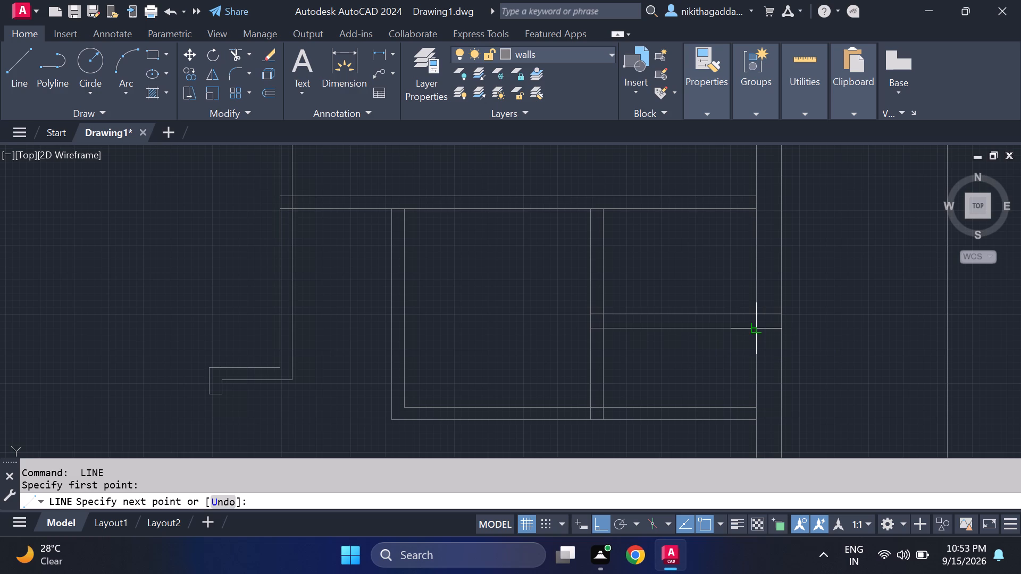
{"action": "left_click", "coordinate": [754, 332]}
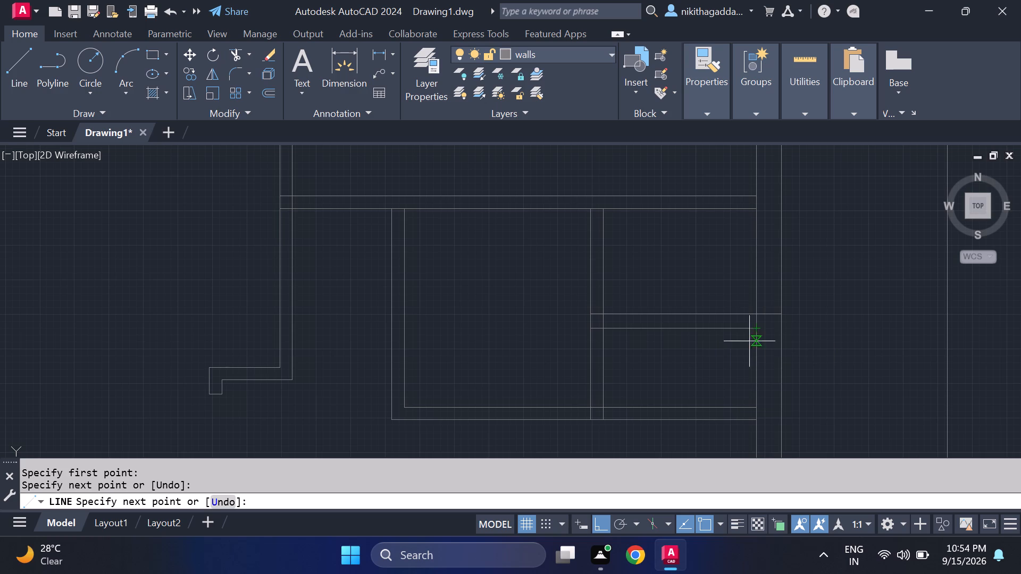
{"action": "left_click", "coordinate": [757, 372]}
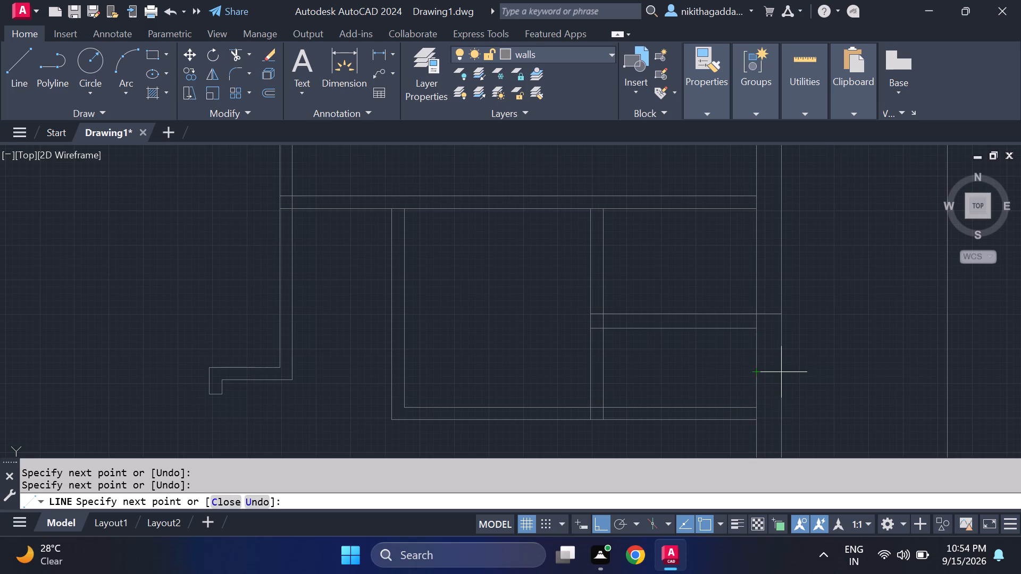
{"action": "left_click", "coordinate": [785, 368]}
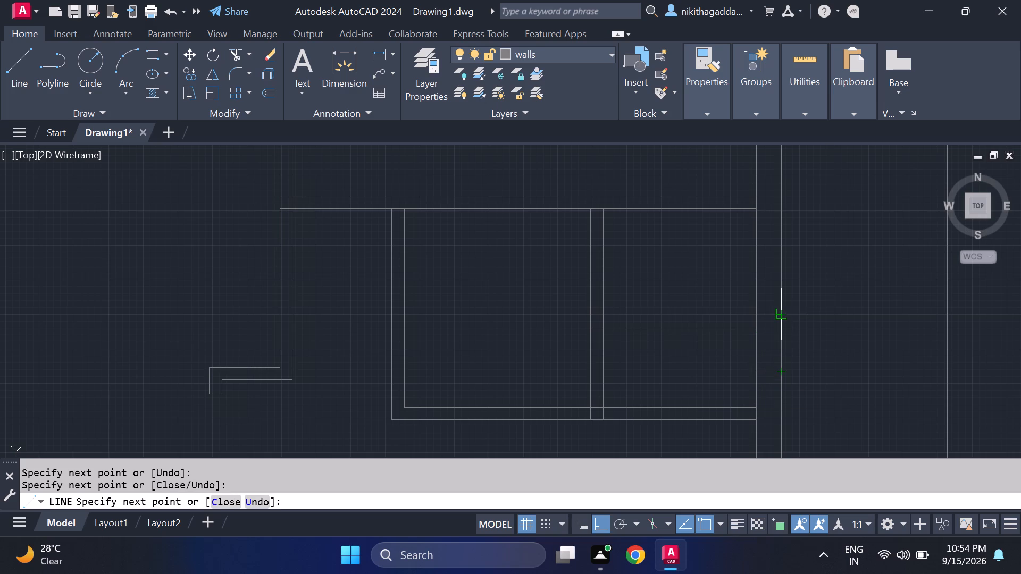
{"action": "left_click", "coordinate": [781, 318]}
{"action": "key", "text": "Escape"}
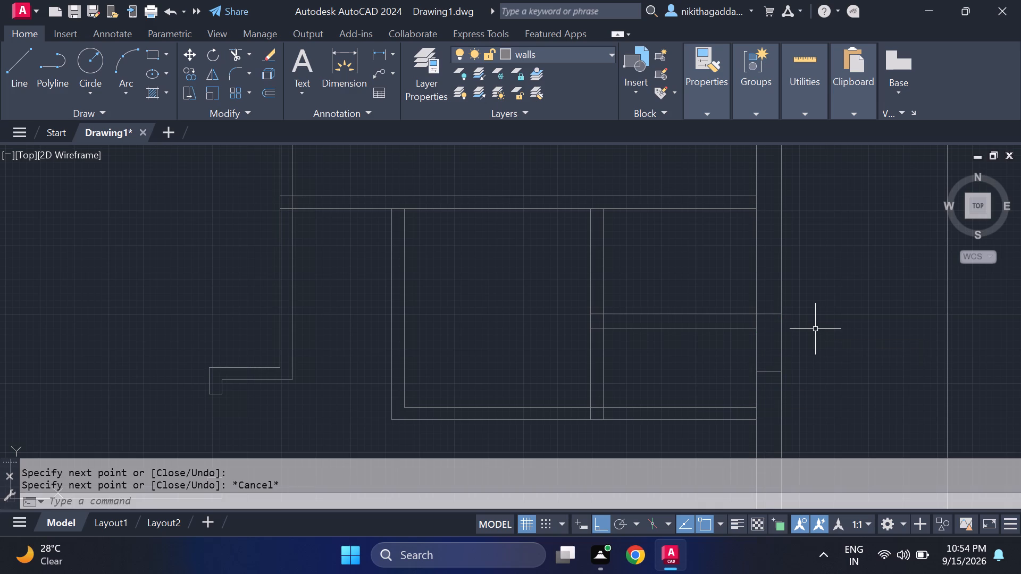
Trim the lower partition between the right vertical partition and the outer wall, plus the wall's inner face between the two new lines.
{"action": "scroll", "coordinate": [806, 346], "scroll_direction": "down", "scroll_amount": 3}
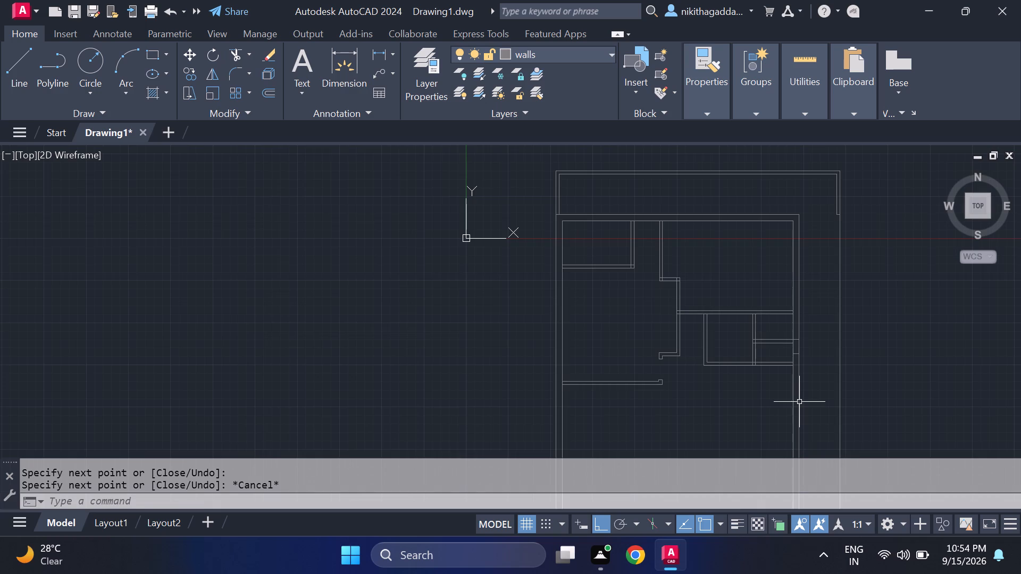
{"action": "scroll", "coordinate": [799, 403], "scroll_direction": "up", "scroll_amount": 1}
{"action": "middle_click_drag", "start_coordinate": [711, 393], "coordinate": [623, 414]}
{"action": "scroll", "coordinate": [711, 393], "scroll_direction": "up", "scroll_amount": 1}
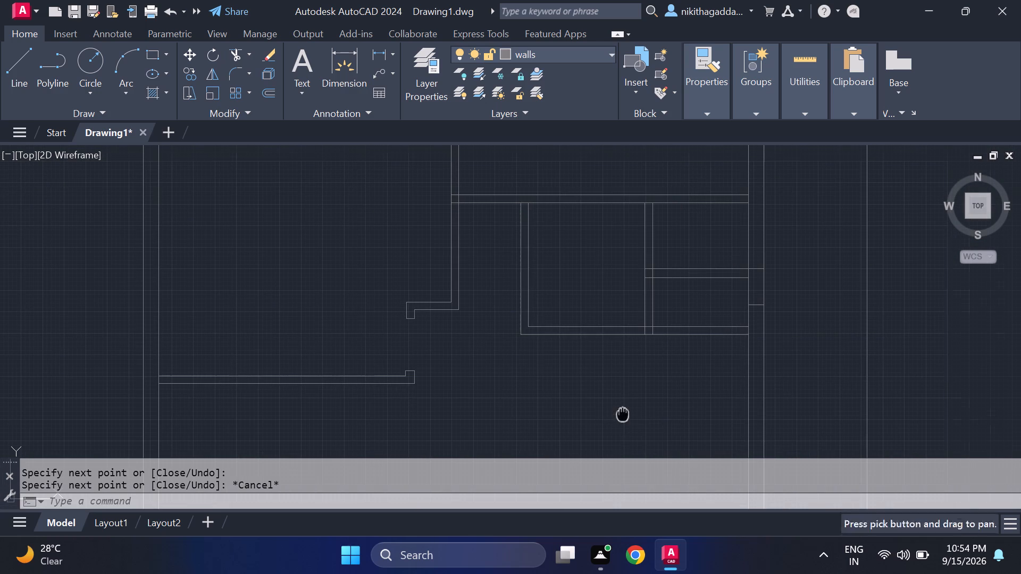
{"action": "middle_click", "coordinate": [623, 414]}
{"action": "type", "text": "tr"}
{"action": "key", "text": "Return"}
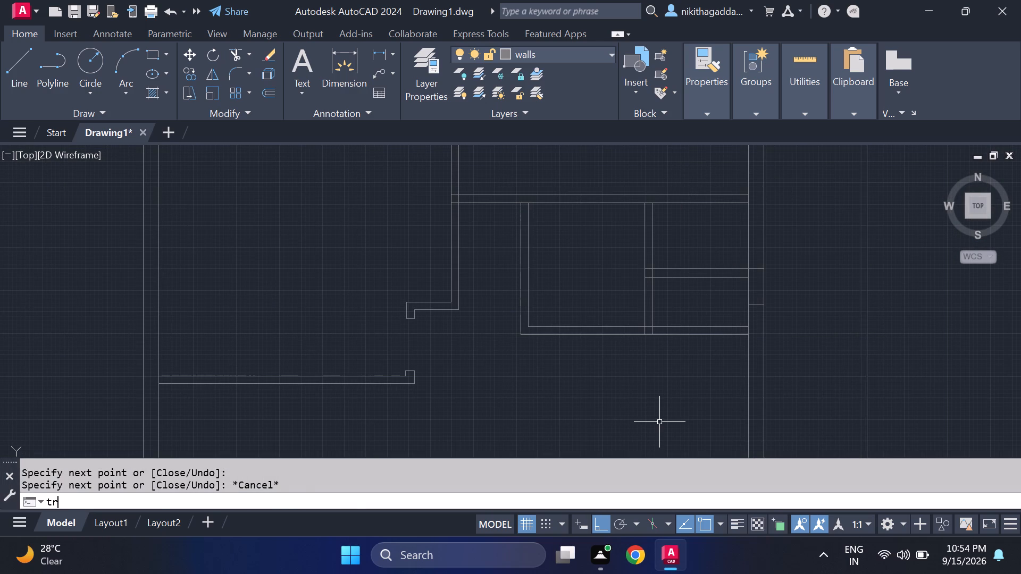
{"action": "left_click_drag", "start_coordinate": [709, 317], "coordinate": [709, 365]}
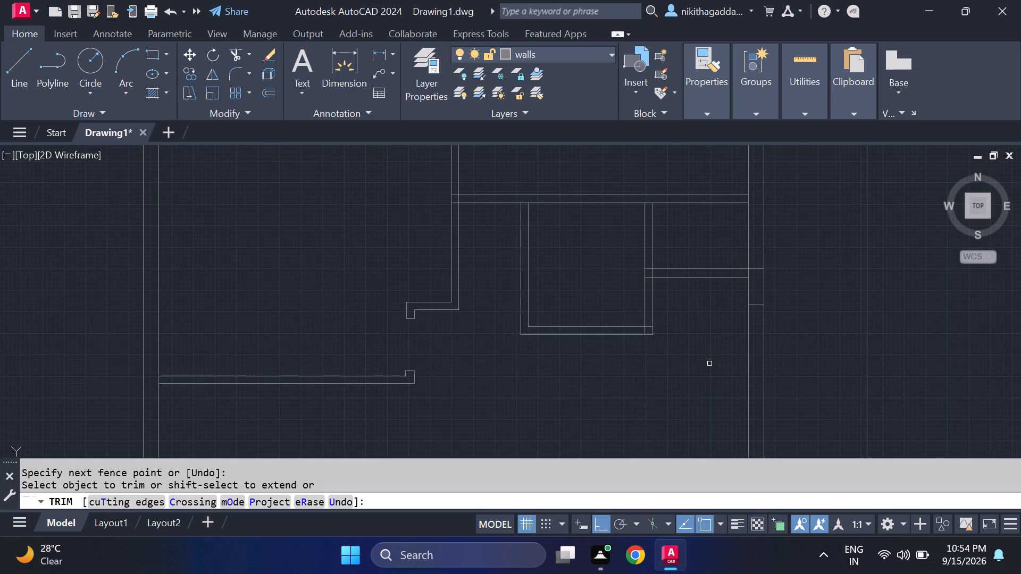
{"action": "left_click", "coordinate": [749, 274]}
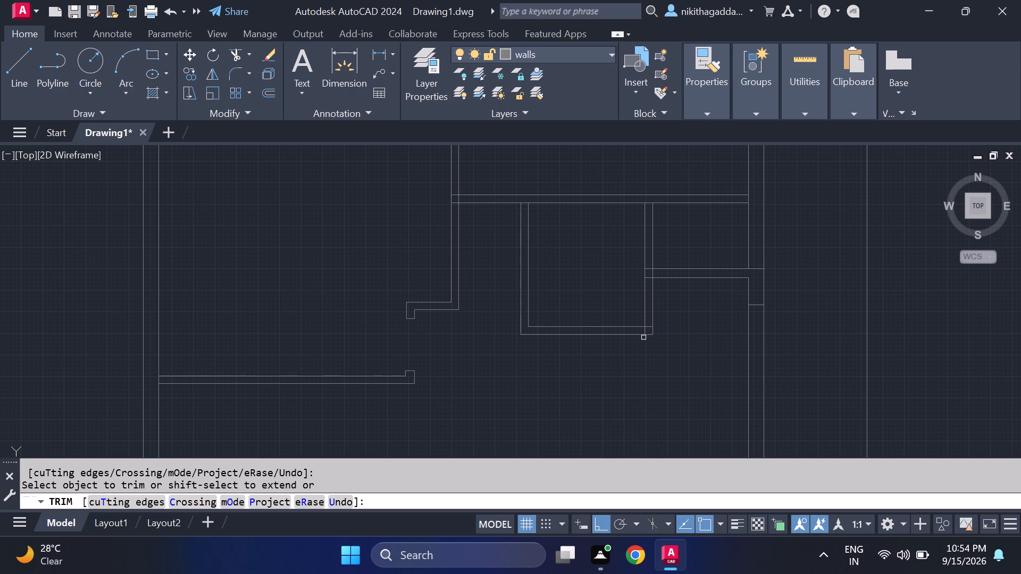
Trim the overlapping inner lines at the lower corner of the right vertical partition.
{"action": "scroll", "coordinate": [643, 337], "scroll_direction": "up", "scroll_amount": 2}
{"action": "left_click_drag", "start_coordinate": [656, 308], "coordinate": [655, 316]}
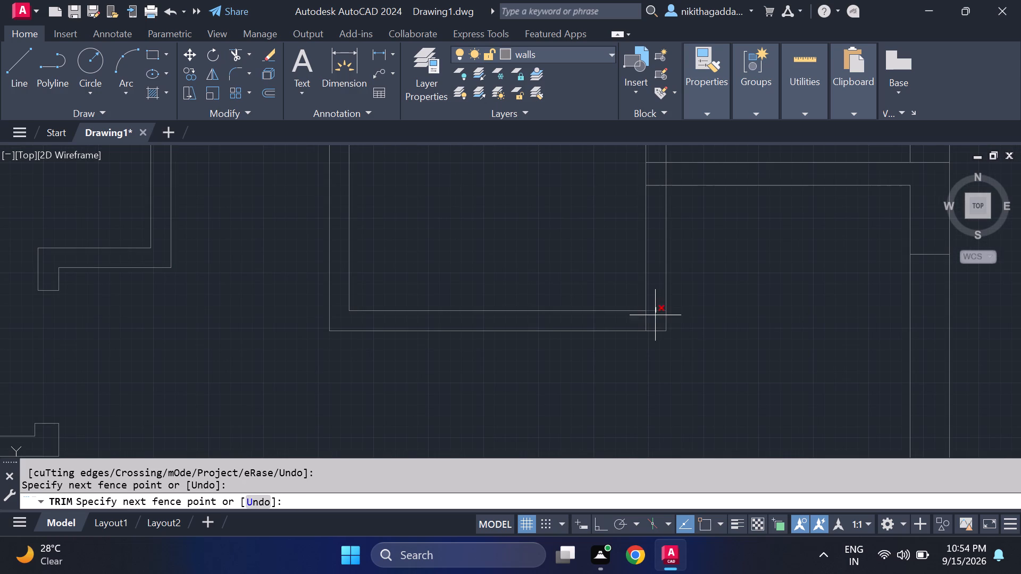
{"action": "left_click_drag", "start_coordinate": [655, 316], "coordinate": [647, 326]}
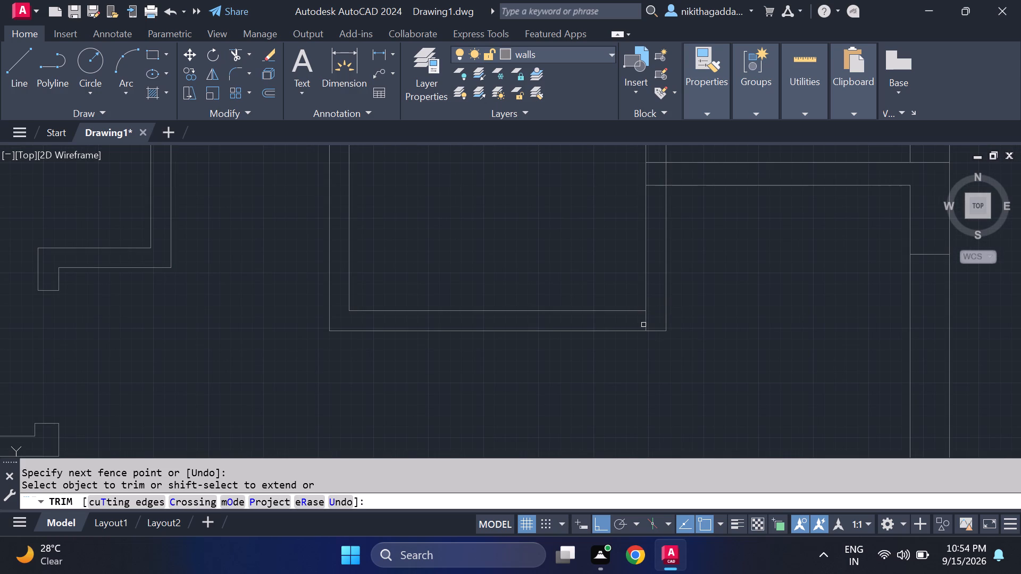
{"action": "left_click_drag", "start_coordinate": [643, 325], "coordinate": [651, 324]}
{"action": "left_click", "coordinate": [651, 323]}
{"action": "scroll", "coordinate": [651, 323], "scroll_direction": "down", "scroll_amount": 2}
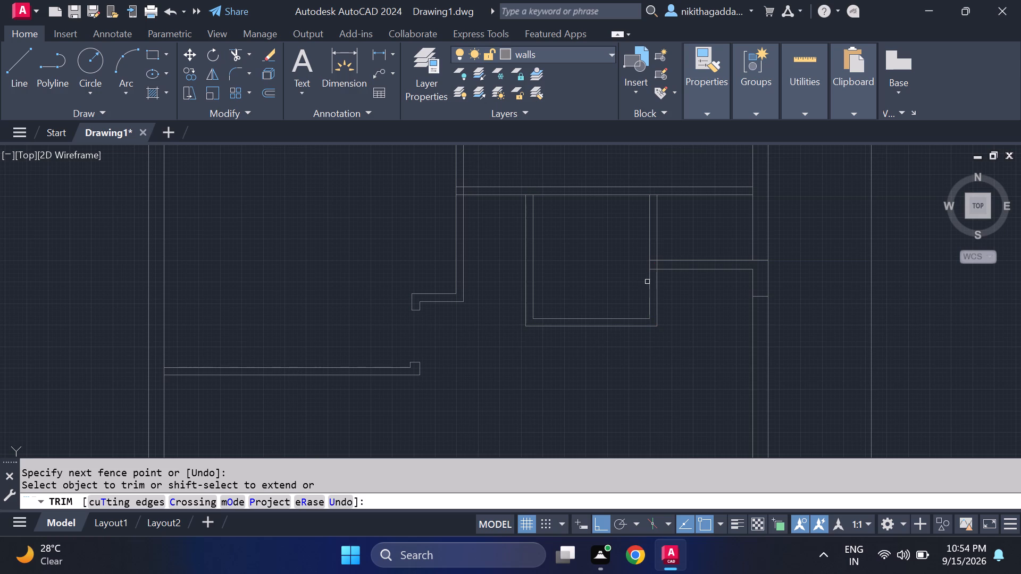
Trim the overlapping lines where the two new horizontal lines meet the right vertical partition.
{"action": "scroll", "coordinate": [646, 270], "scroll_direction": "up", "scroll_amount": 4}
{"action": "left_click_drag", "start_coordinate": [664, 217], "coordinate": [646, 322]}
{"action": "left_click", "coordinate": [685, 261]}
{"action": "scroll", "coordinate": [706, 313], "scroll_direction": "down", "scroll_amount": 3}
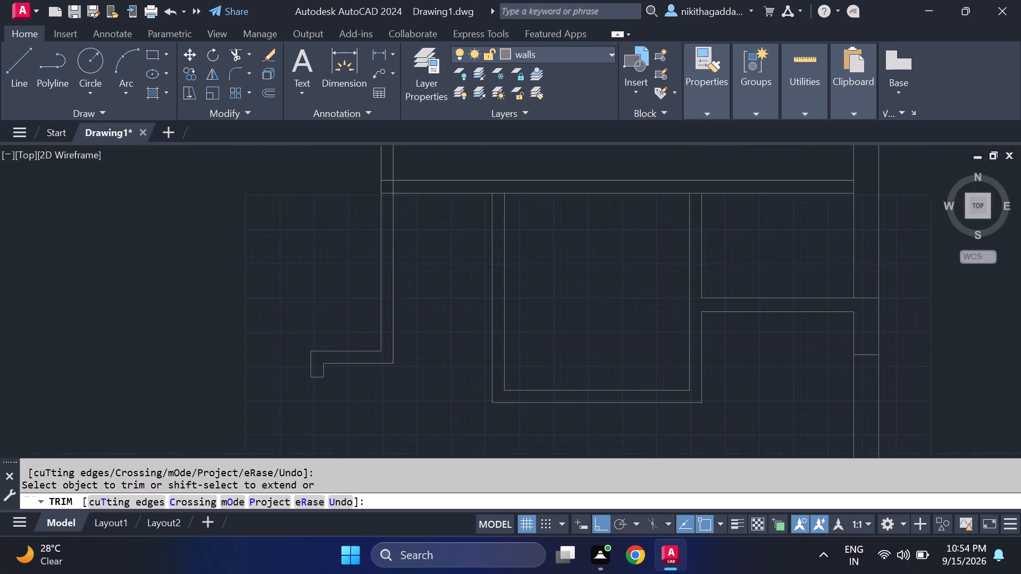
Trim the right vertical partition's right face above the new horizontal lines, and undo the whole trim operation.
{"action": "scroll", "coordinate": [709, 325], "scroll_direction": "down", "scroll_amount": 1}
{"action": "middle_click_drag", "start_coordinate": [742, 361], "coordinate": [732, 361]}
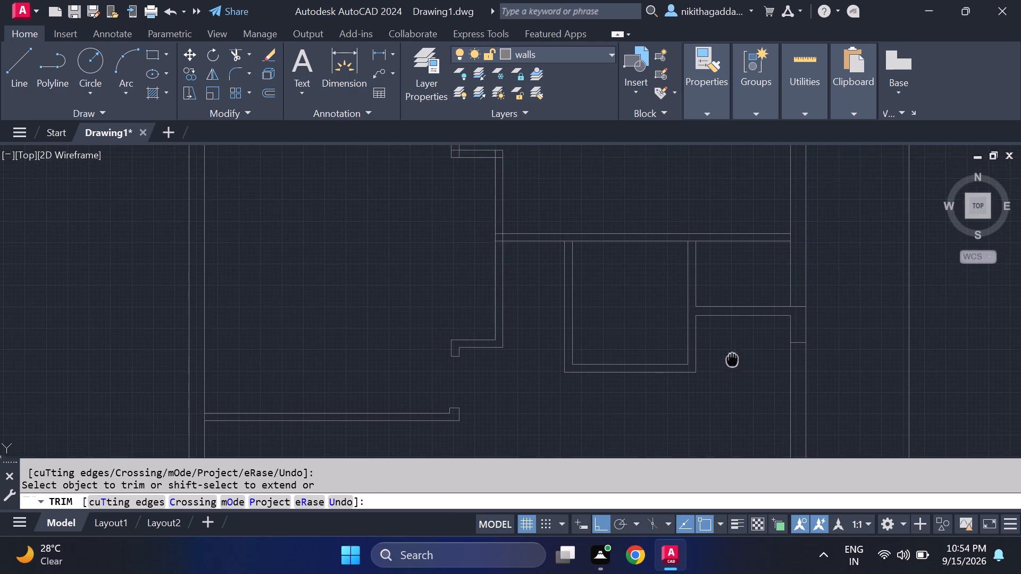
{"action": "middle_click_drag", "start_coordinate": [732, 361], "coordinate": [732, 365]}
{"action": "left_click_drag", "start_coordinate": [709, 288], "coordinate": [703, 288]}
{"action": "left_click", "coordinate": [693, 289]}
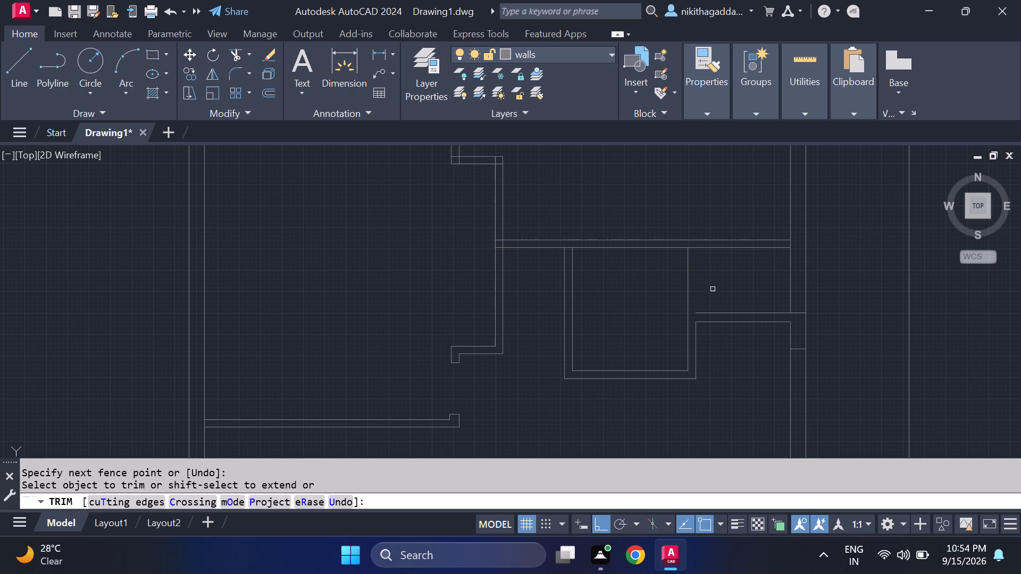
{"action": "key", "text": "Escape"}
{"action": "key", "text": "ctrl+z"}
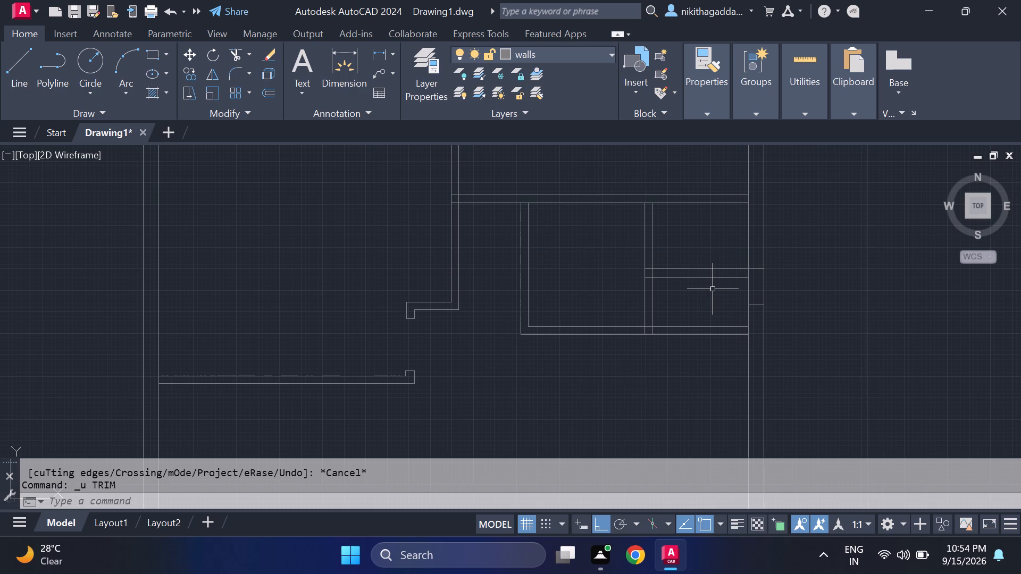
Trim both faces of the right vertical partition above the short horizontal partition, and the overlapping inner lines at their corner.
{"action": "type", "text": "tr"}
{"action": "key", "text": "Return"}
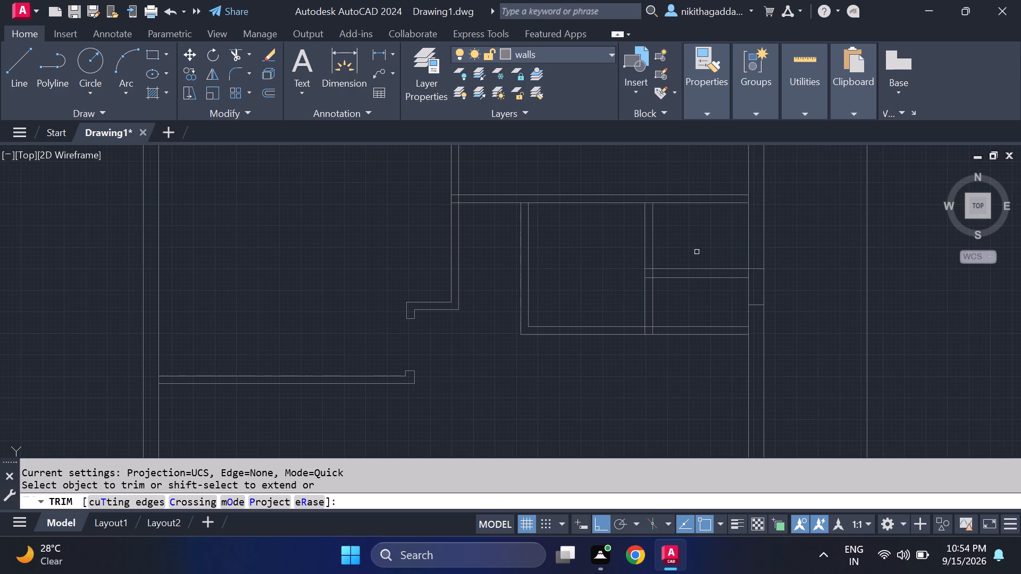
{"action": "left_click_drag", "start_coordinate": [684, 251], "coordinate": [609, 260]}
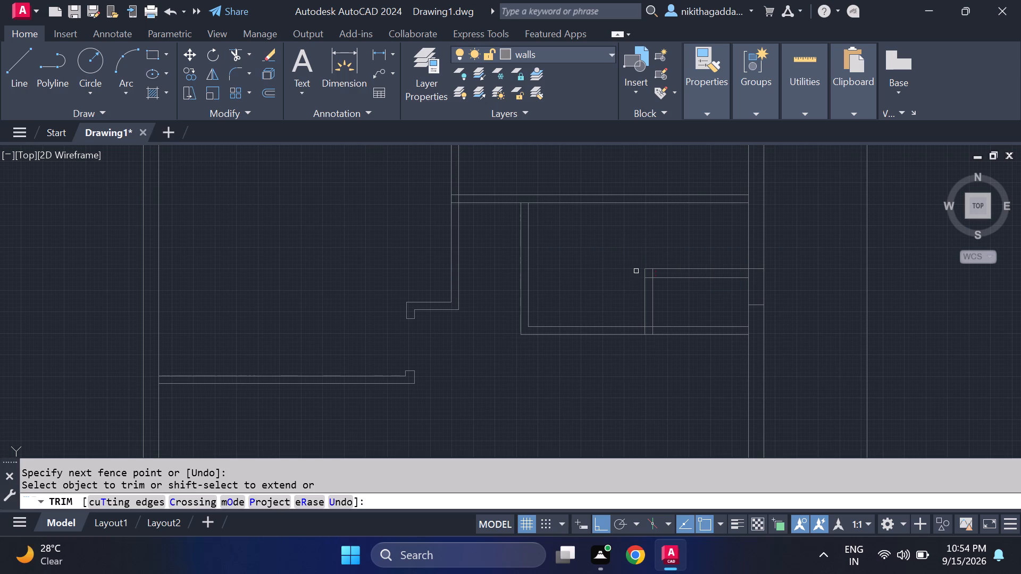
{"action": "scroll", "coordinate": [655, 291], "scroll_direction": "up", "scroll_amount": 3}
{"action": "left_click_drag", "start_coordinate": [648, 216], "coordinate": [630, 237]}
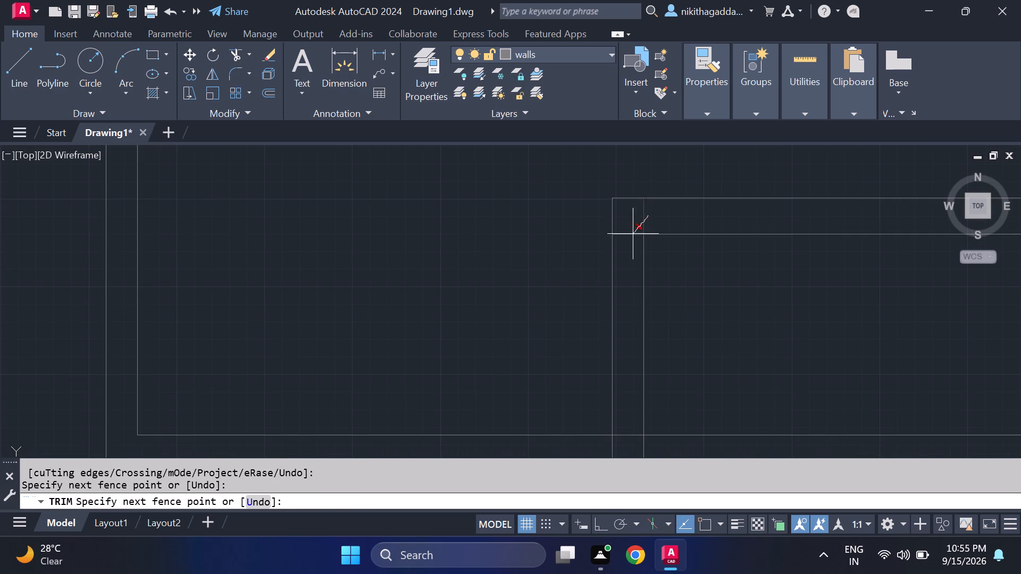
{"action": "left_click_drag", "start_coordinate": [630, 237], "coordinate": [627, 238]}
{"action": "scroll", "coordinate": [642, 281], "scroll_direction": "down", "scroll_amount": 4}
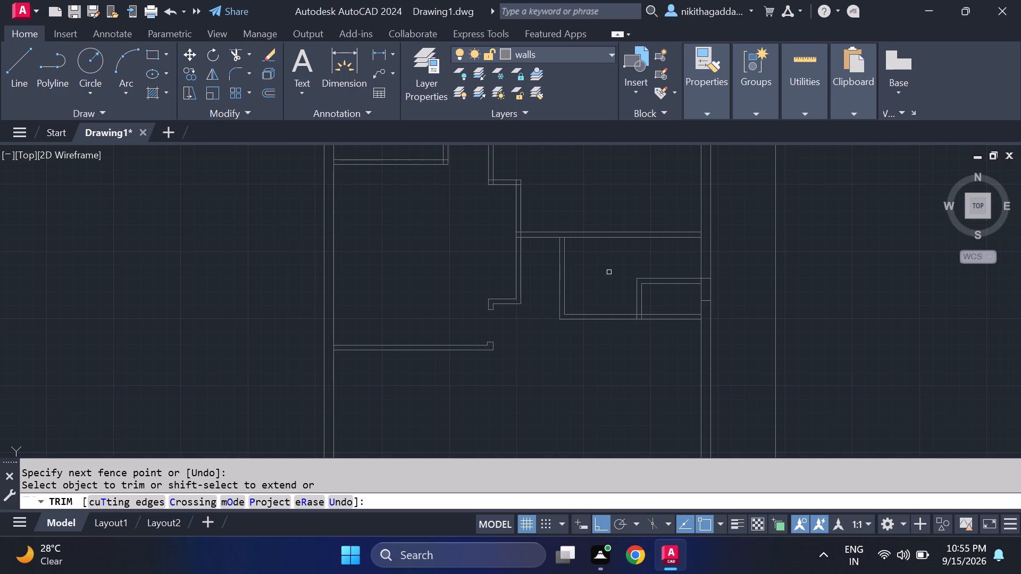
{"action": "middle_click_drag", "start_coordinate": [609, 264], "coordinate": [599, 272]}
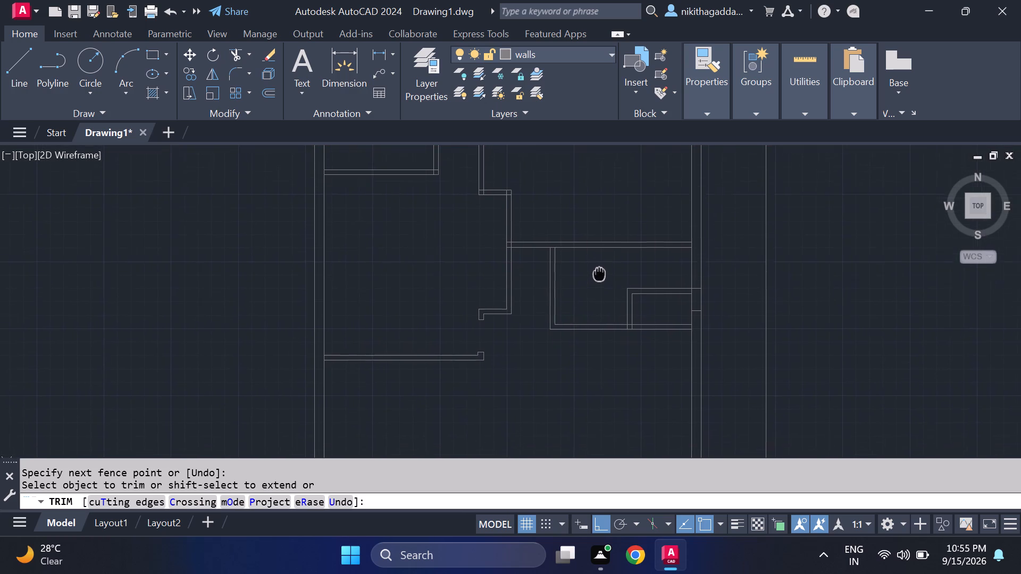
{"action": "middle_click_drag", "start_coordinate": [599, 272], "coordinate": [593, 249]}
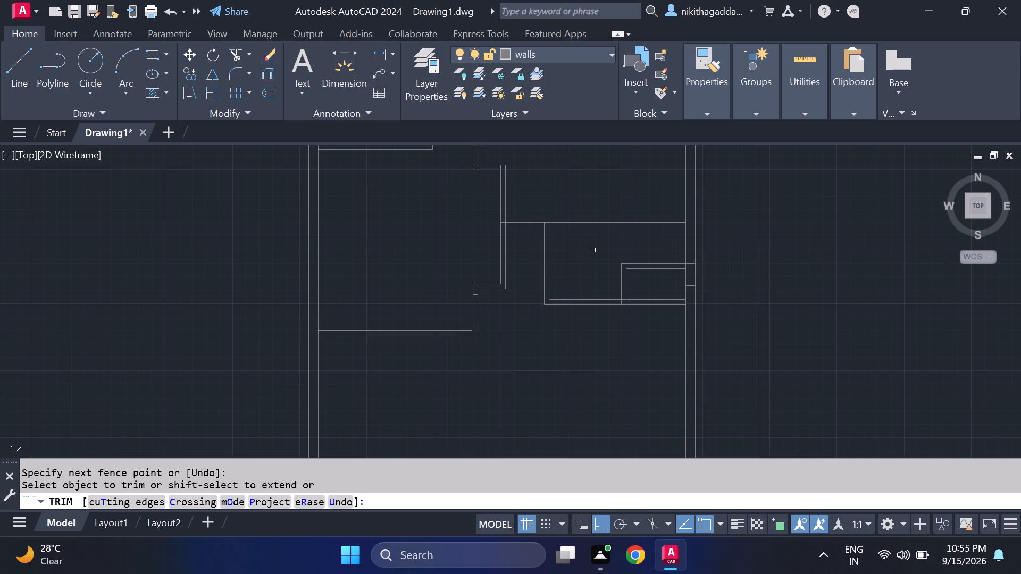
{"action": "key", "text": "Escape"}
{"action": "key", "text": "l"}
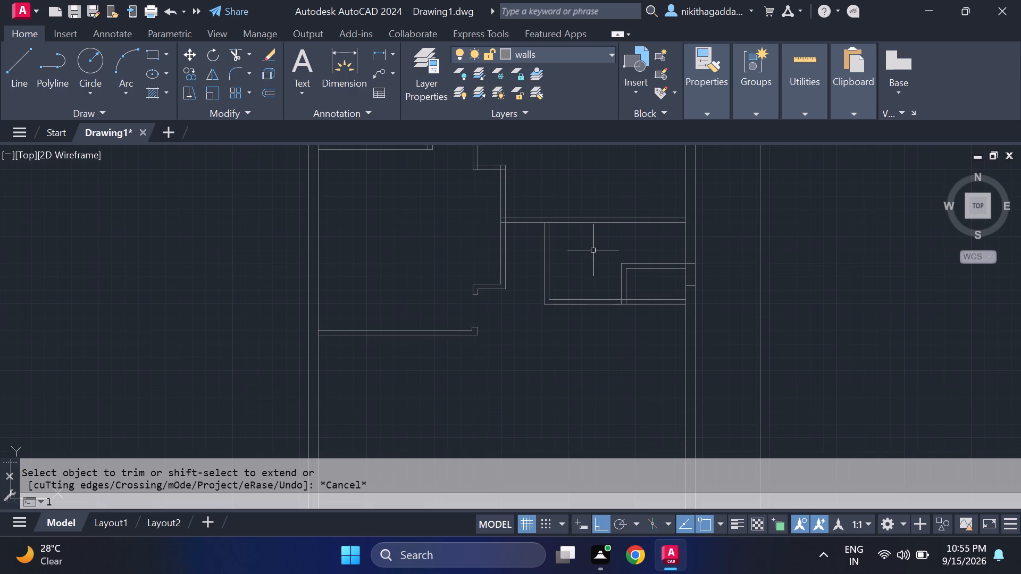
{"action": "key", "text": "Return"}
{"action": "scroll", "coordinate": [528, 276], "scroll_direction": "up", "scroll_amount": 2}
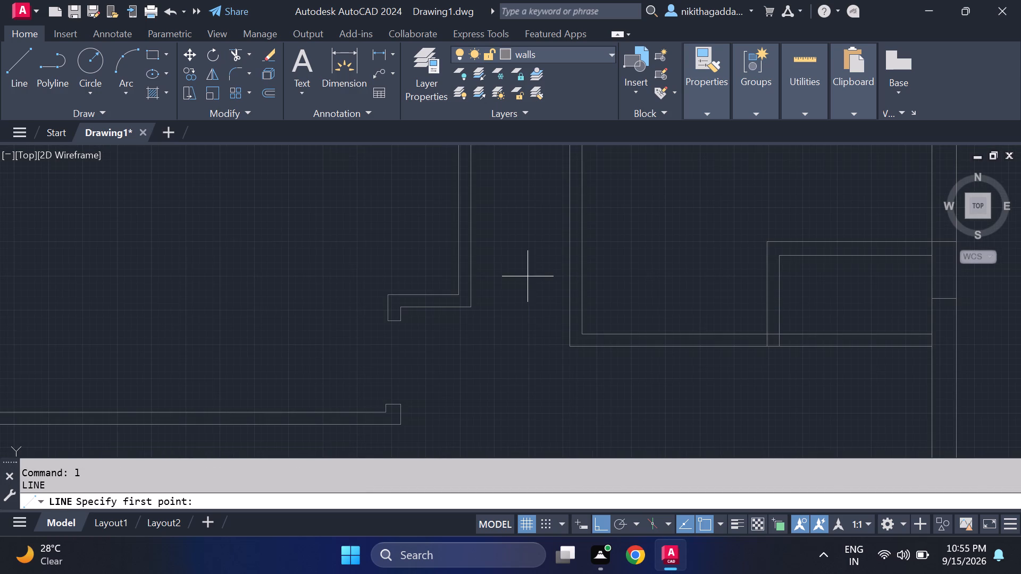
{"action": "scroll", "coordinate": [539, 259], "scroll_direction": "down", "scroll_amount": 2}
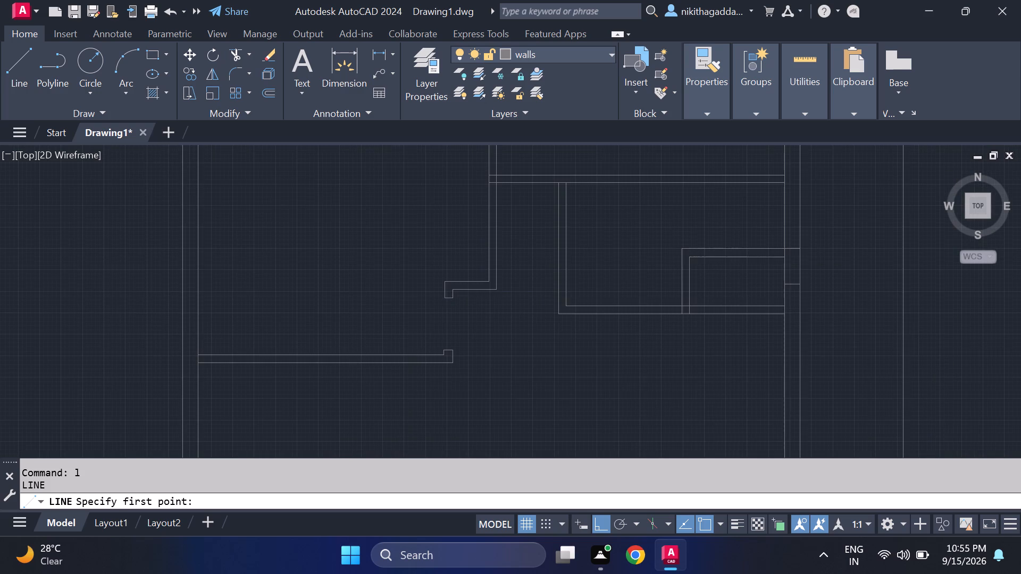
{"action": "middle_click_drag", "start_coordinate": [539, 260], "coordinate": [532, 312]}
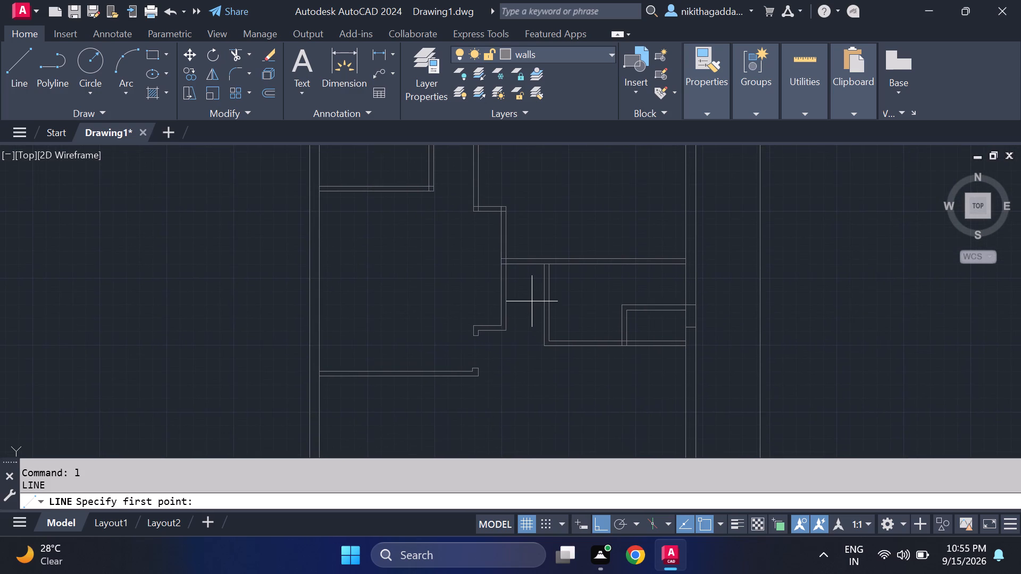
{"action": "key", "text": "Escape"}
Offset the lower face of the left room's bottom partition downward by 27'.
{"action": "scroll", "coordinate": [515, 316], "scroll_direction": "down", "scroll_amount": 2}
{"action": "scroll", "coordinate": [539, 373], "scroll_direction": "up", "scroll_amount": 2}
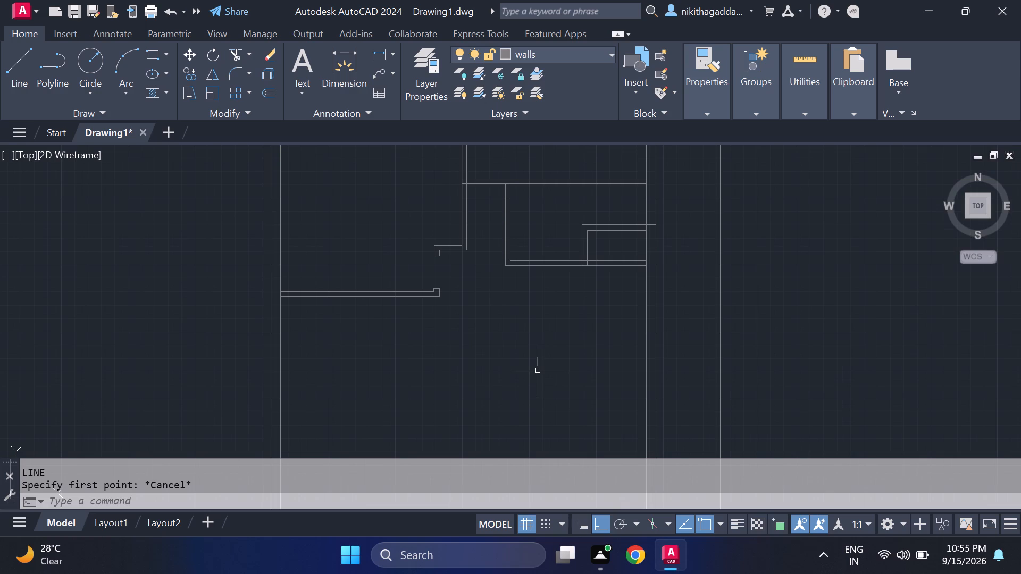
{"action": "scroll", "coordinate": [538, 370], "scroll_direction": "down", "scroll_amount": 3}
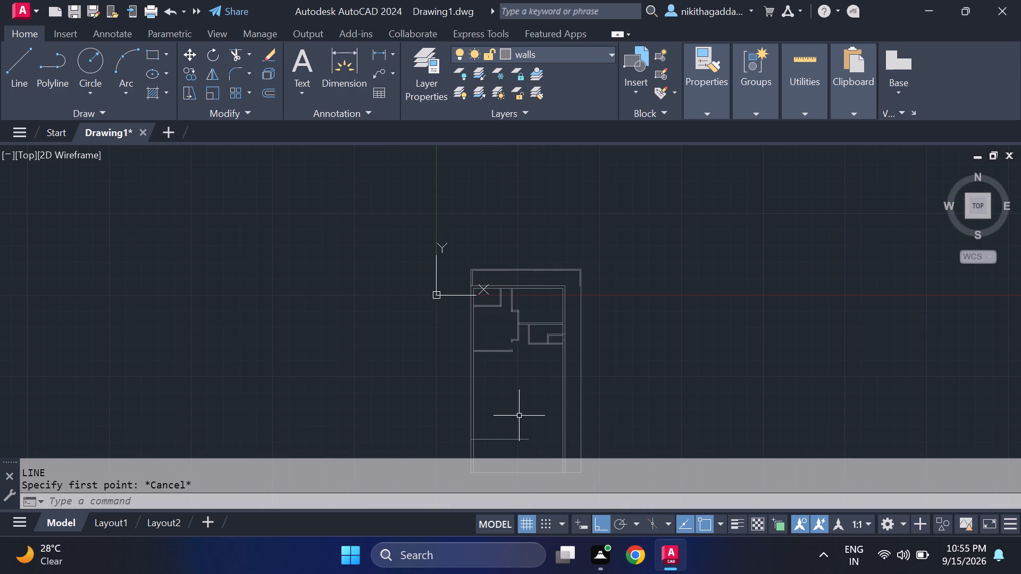
{"action": "middle_click_drag", "start_coordinate": [516, 427], "coordinate": [483, 366]}
{"action": "middle_click", "coordinate": [483, 365]}
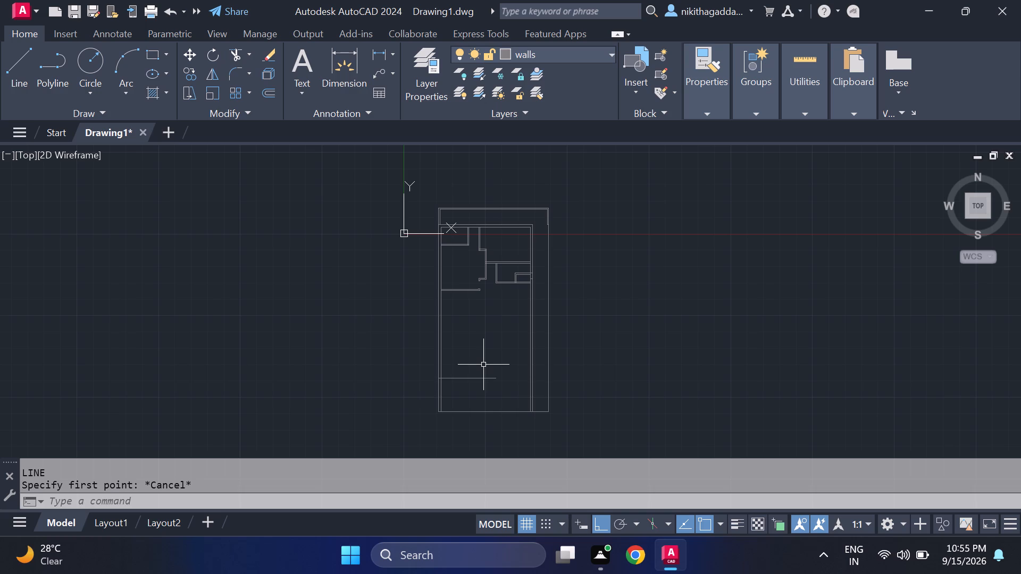
{"action": "scroll", "coordinate": [474, 387], "scroll_direction": "up", "scroll_amount": 1}
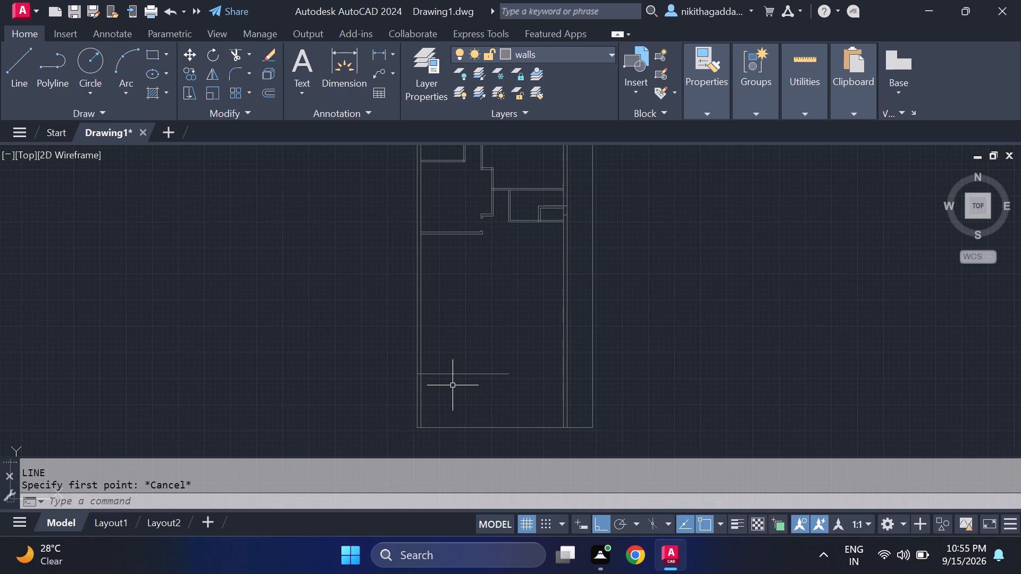
{"action": "scroll", "coordinate": [433, 362], "scroll_direction": "up", "scroll_amount": 1}
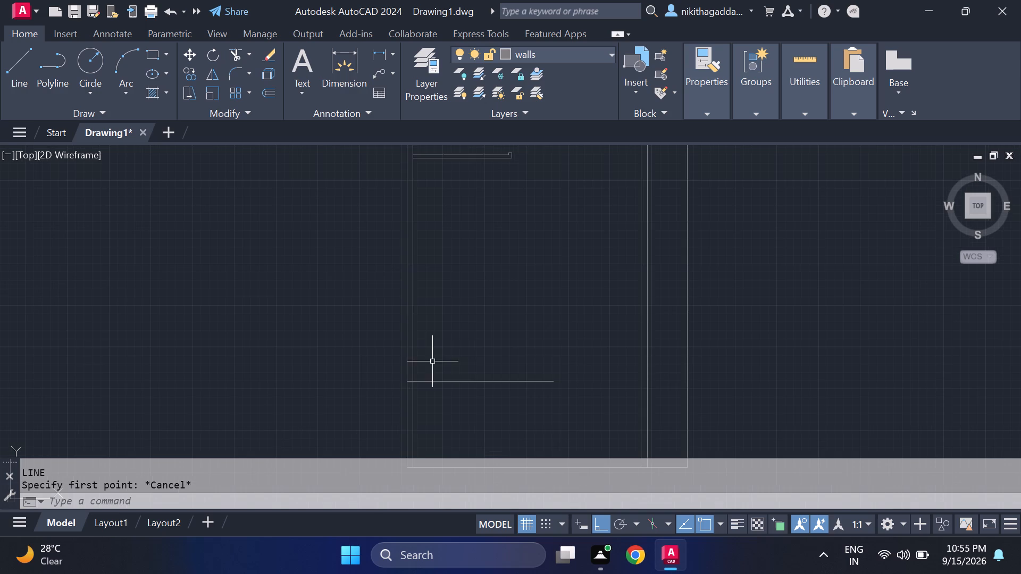
{"action": "type", "text": "of"}
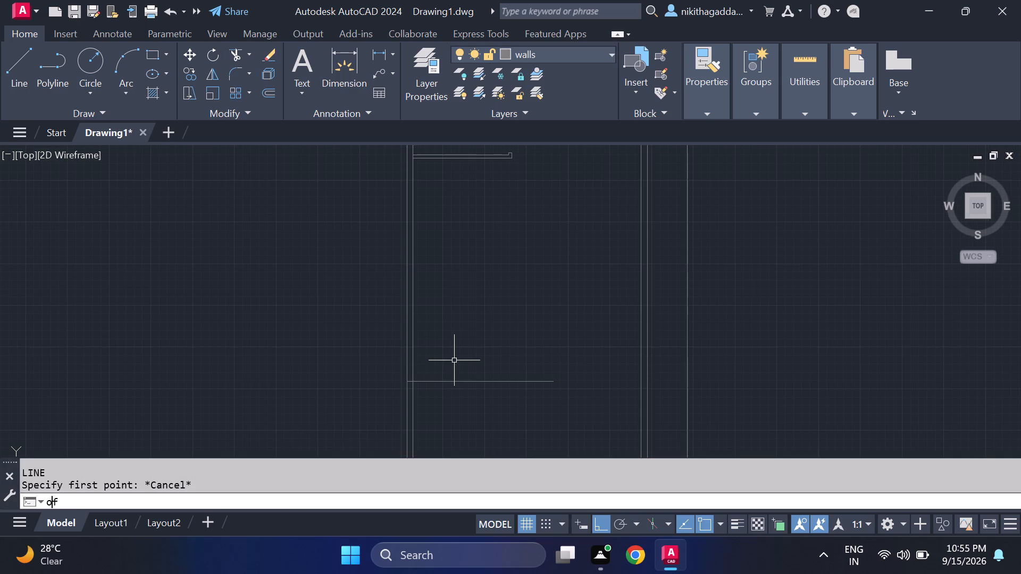
{"action": "key", "text": "Return"}
{"action": "type", "text": "27'"}
{"action": "key", "text": "Return"}
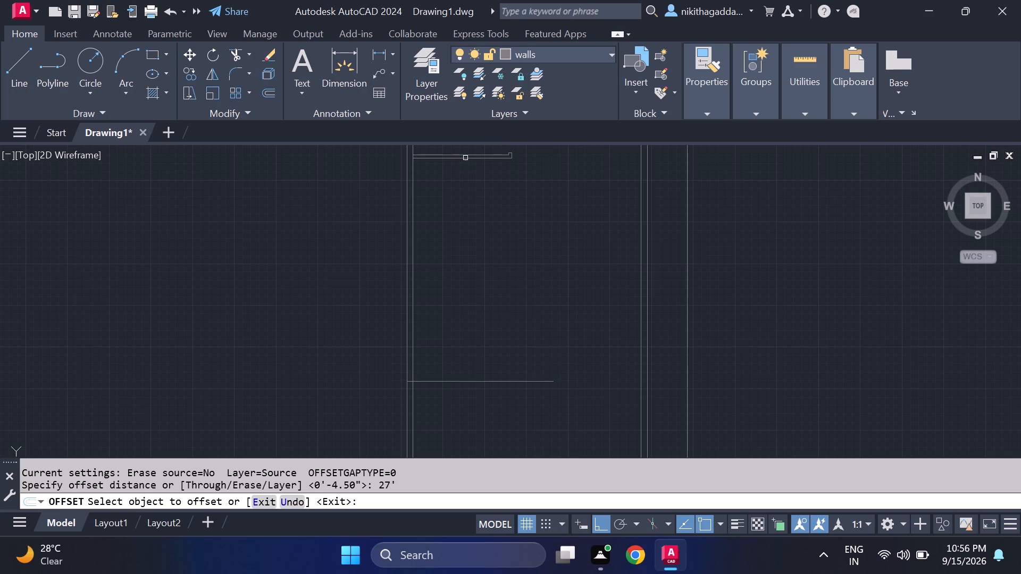
{"action": "left_click", "coordinate": [465, 159]}
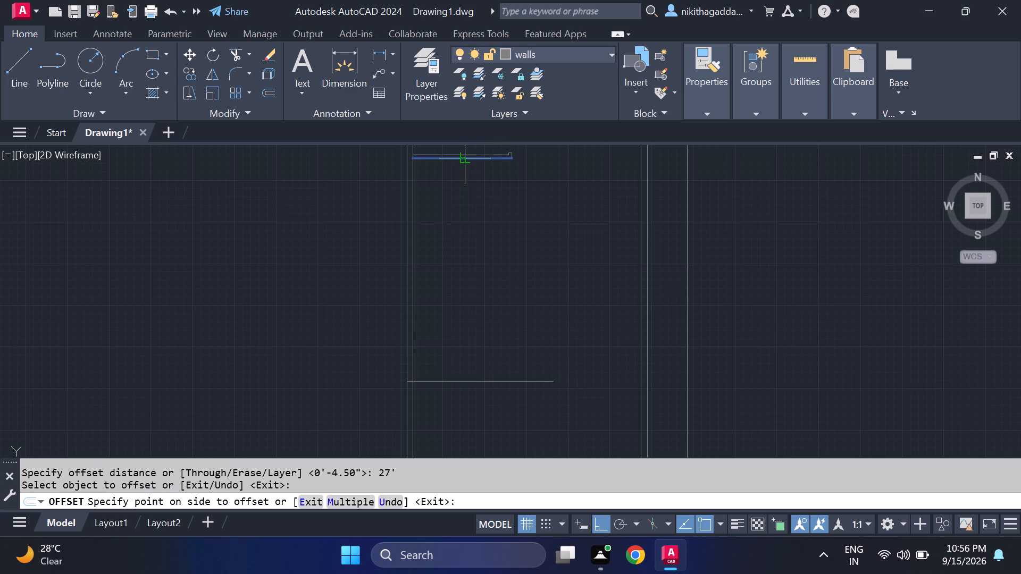
{"action": "left_click", "coordinate": [484, 359]}
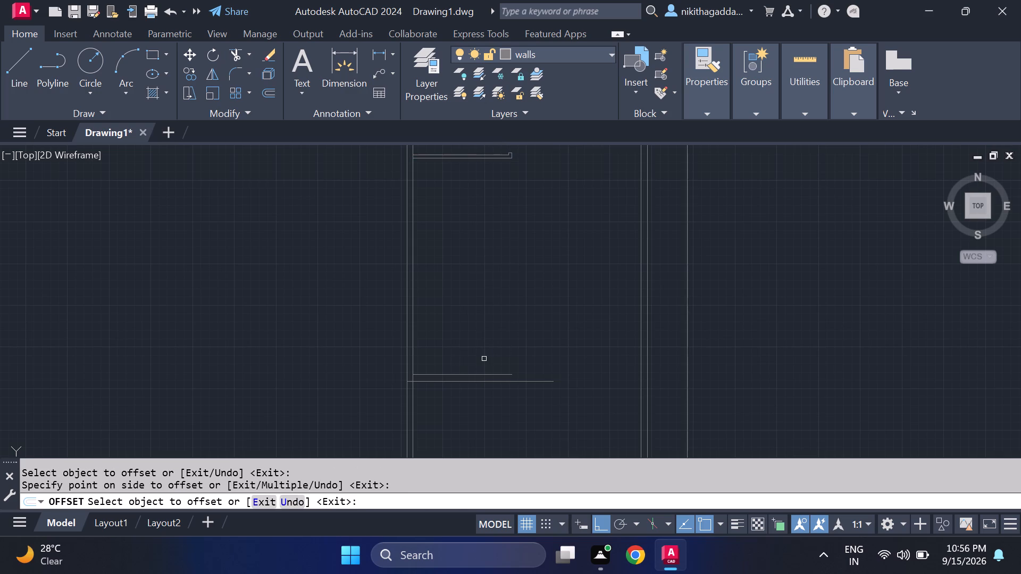
{"action": "key", "text": "Escape"}
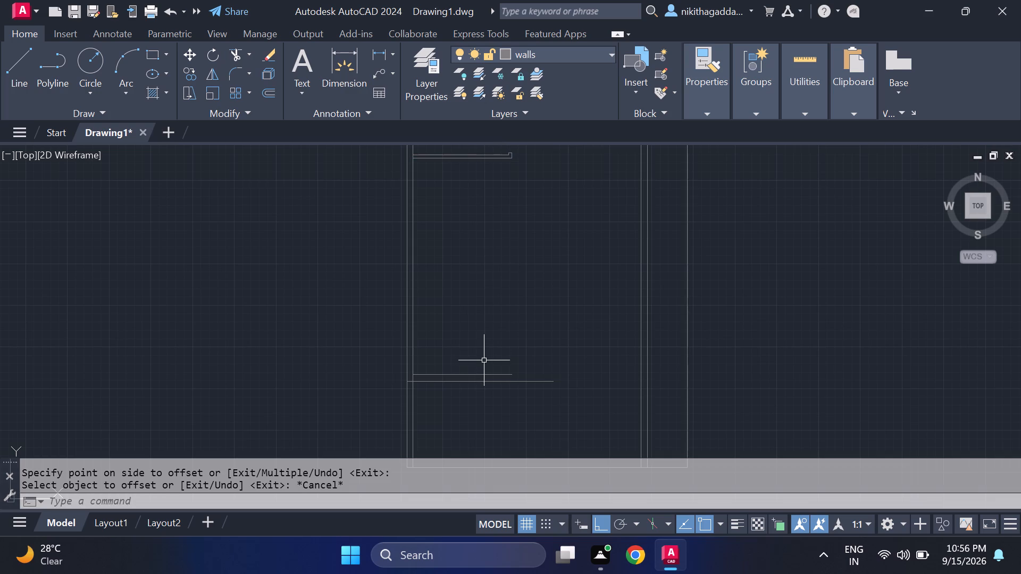
Extend the new offset line to the outer face of the left outer wall.
{"action": "scroll", "coordinate": [465, 394], "scroll_direction": "up", "scroll_amount": 3}
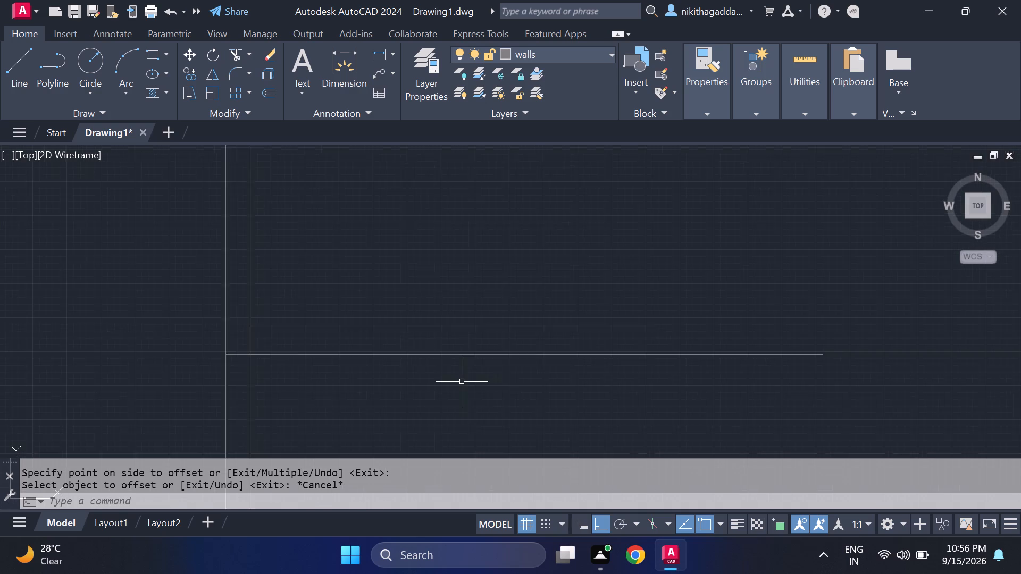
{"action": "scroll", "coordinate": [462, 382], "scroll_direction": "down", "scroll_amount": 3}
{"action": "scroll", "coordinate": [500, 386], "scroll_direction": "up", "scroll_amount": 1}
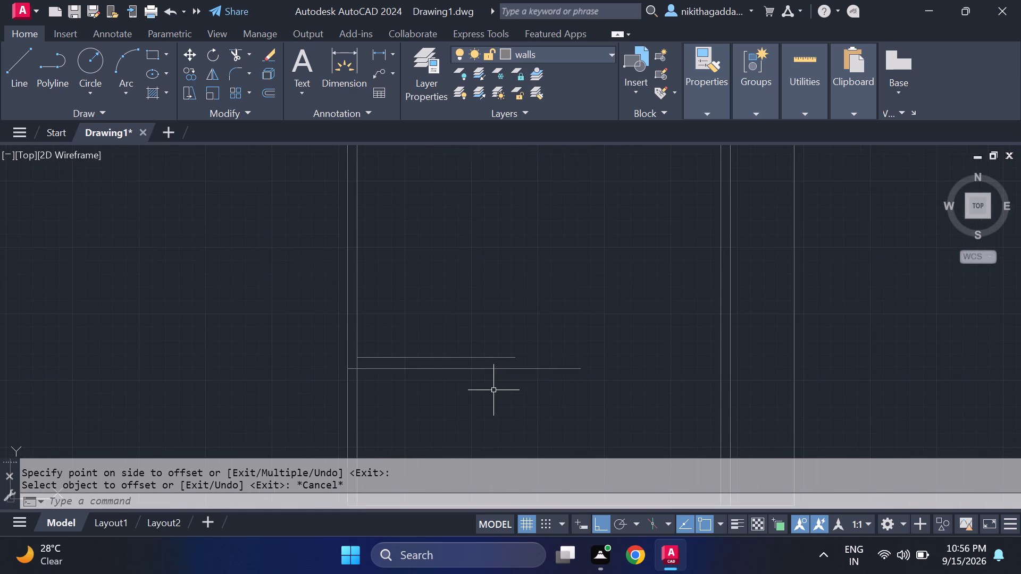
{"action": "scroll", "coordinate": [493, 390], "scroll_direction": "up", "scroll_amount": 3}
{"action": "scroll", "coordinate": [493, 390], "scroll_direction": "down", "scroll_amount": 4}
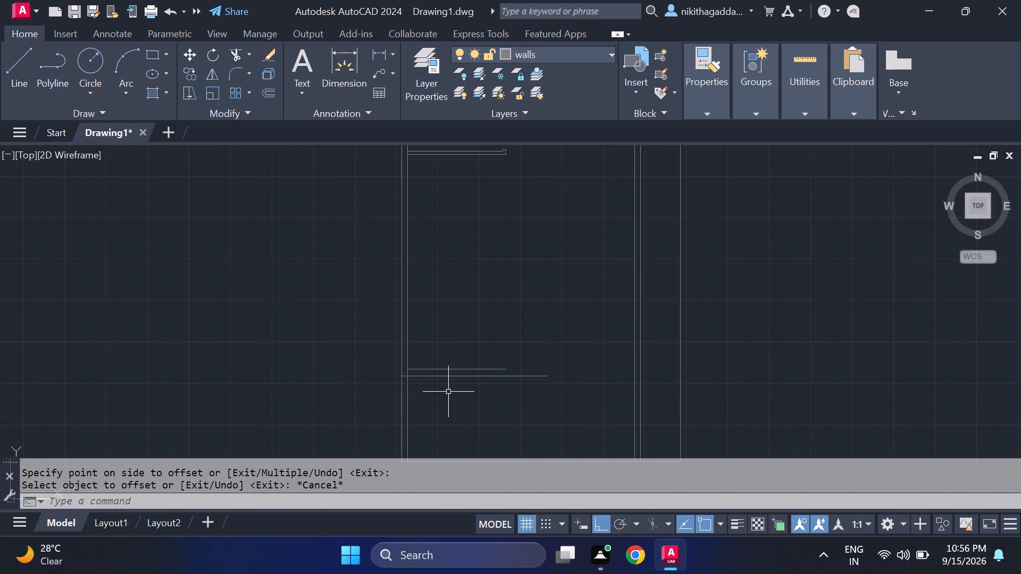
{"action": "type", "text": "ex"}
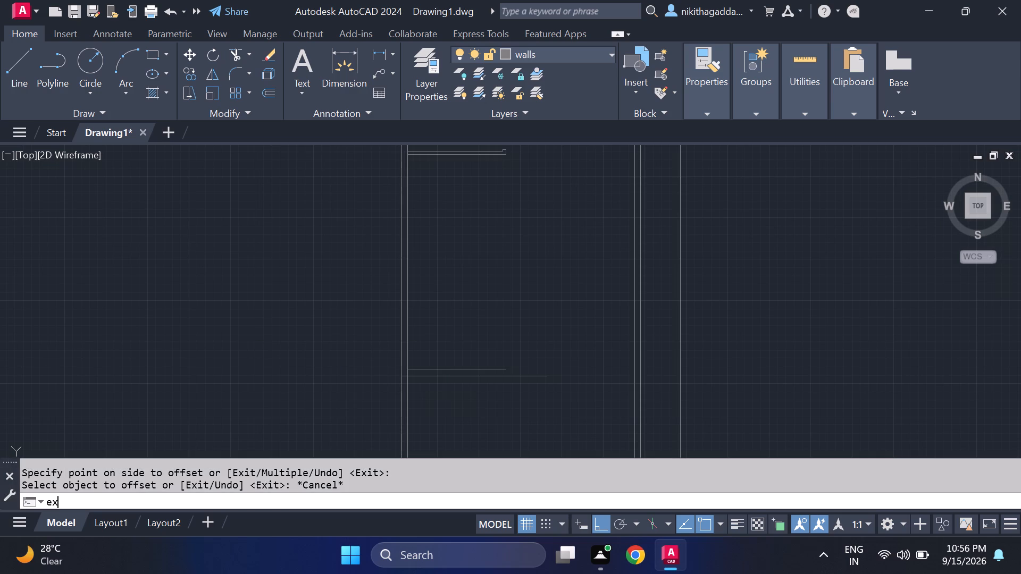
{"action": "key", "text": "Return"}
{"action": "left_click", "coordinate": [453, 368]}
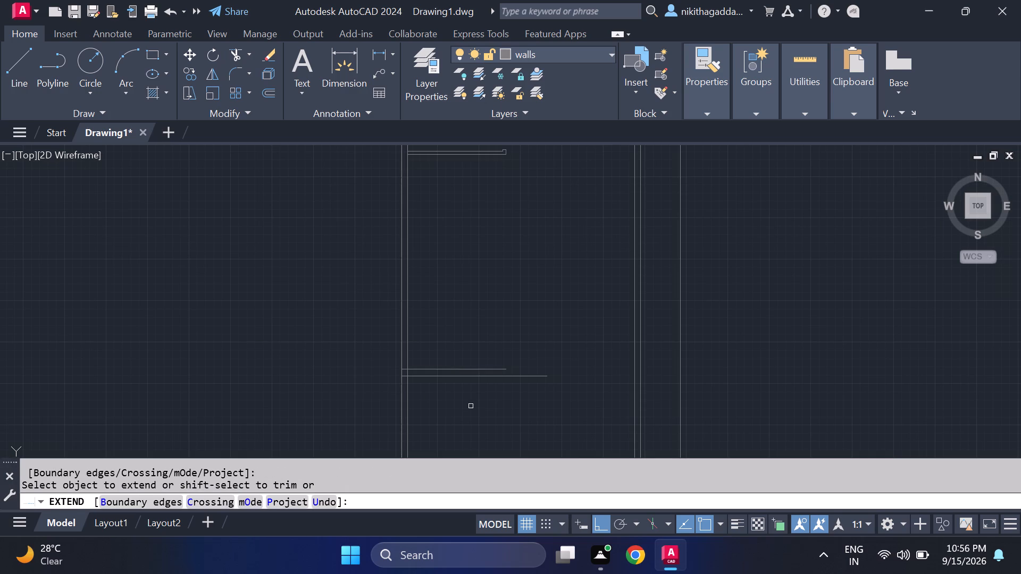
{"action": "key", "text": "Escape"}
Offset the extended horizontal line downward by 9" to form the second face of the lower wall.
{"action": "middle_click_drag", "start_coordinate": [463, 295], "coordinate": [423, 400]}
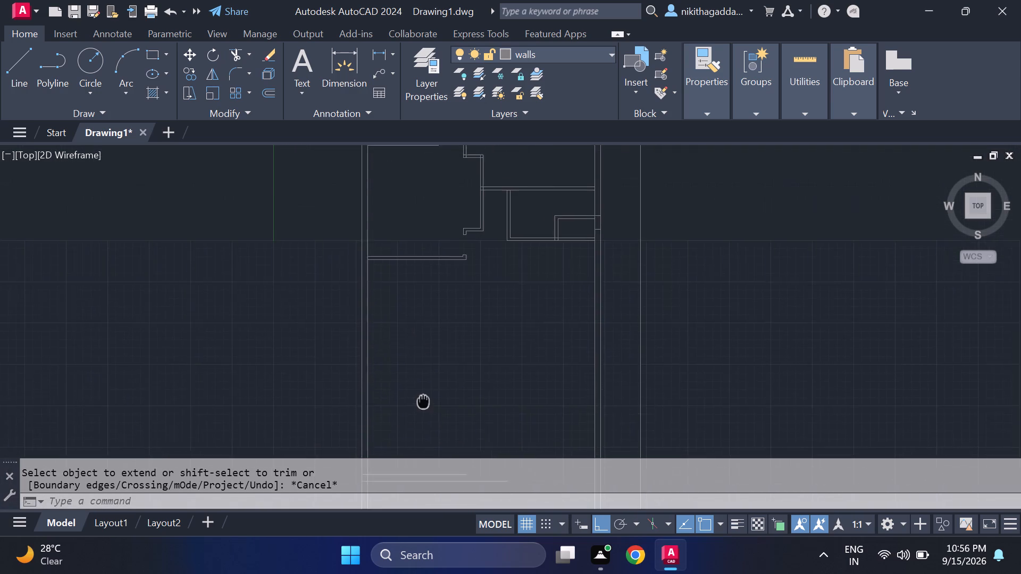
{"action": "middle_click_drag", "start_coordinate": [423, 400], "coordinate": [407, 331]}
{"action": "middle_click_drag", "start_coordinate": [406, 328], "coordinate": [404, 320]}
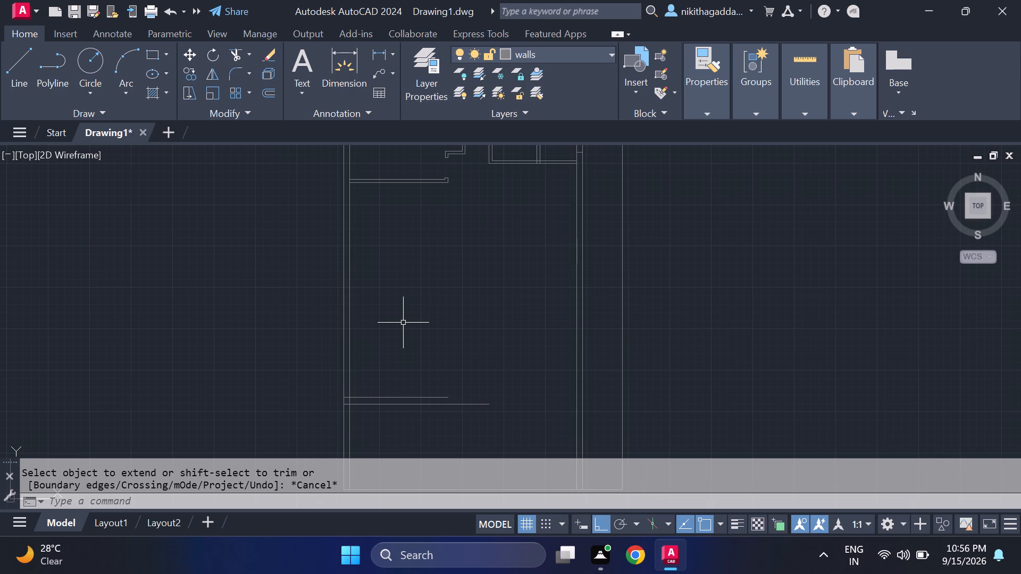
{"action": "scroll", "coordinate": [403, 323], "scroll_direction": "down", "scroll_amount": 1}
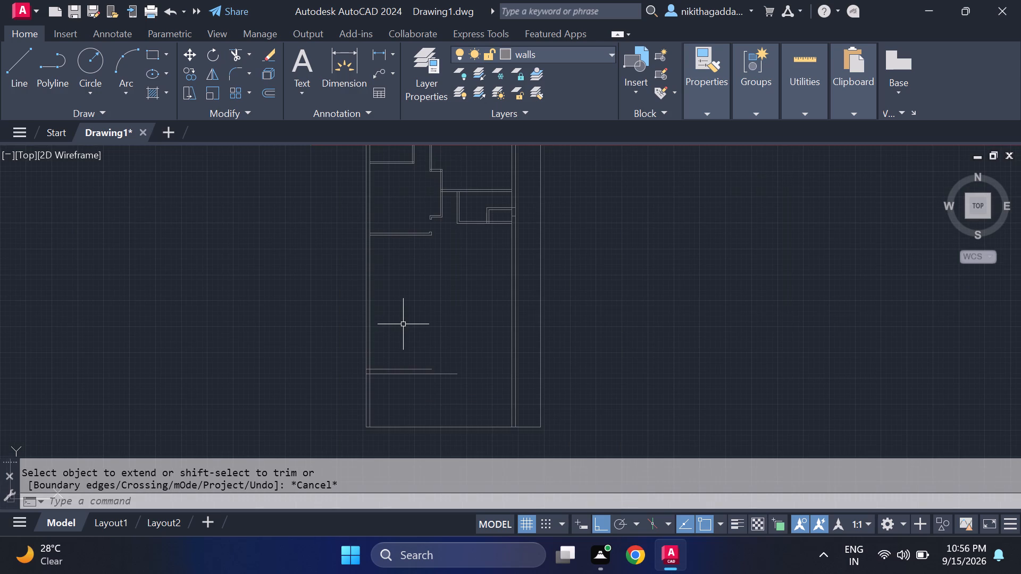
{"action": "middle_click_drag", "start_coordinate": [403, 324], "coordinate": [394, 336]}
{"action": "middle_click", "coordinate": [394, 336]}
{"action": "scroll", "coordinate": [394, 337], "scroll_direction": "up", "scroll_amount": 1}
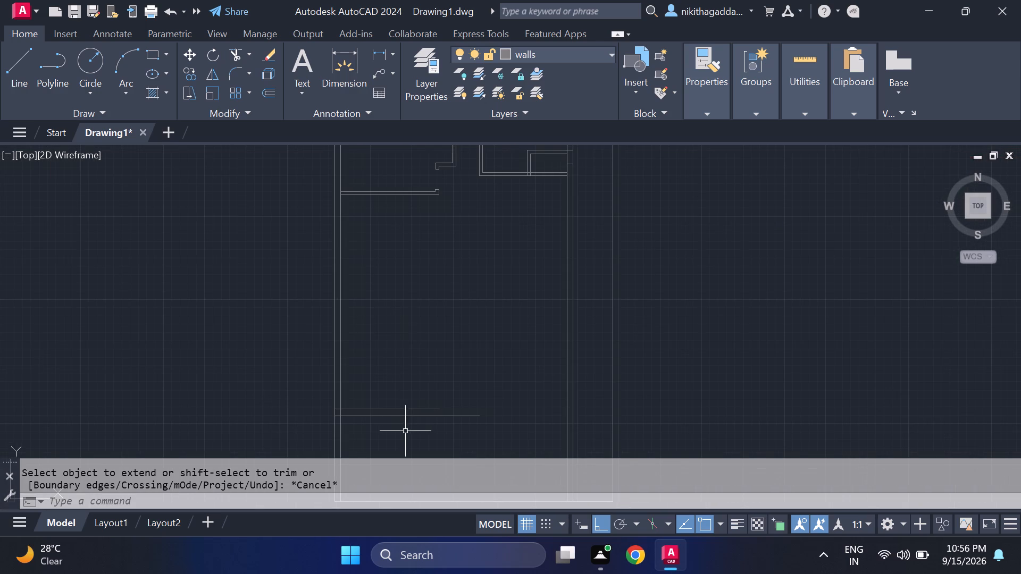
{"action": "middle_click_drag", "start_coordinate": [404, 419], "coordinate": [408, 372]}
{"action": "scroll", "coordinate": [407, 372], "scroll_direction": "up", "scroll_amount": 2}
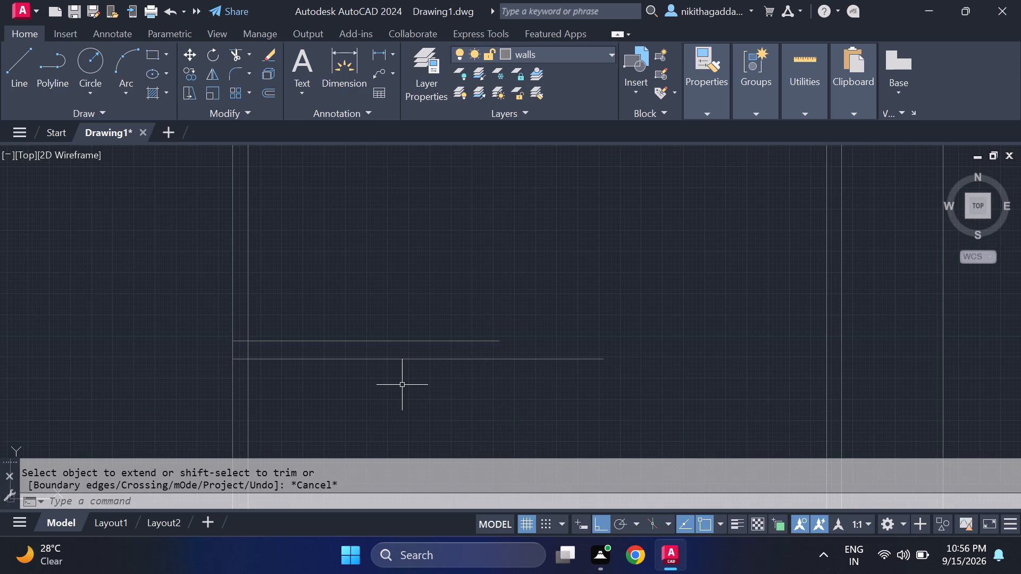
{"action": "type", "text": "of"}
{"action": "key", "text": "Return"}
{"action": "key", "text": "9"}
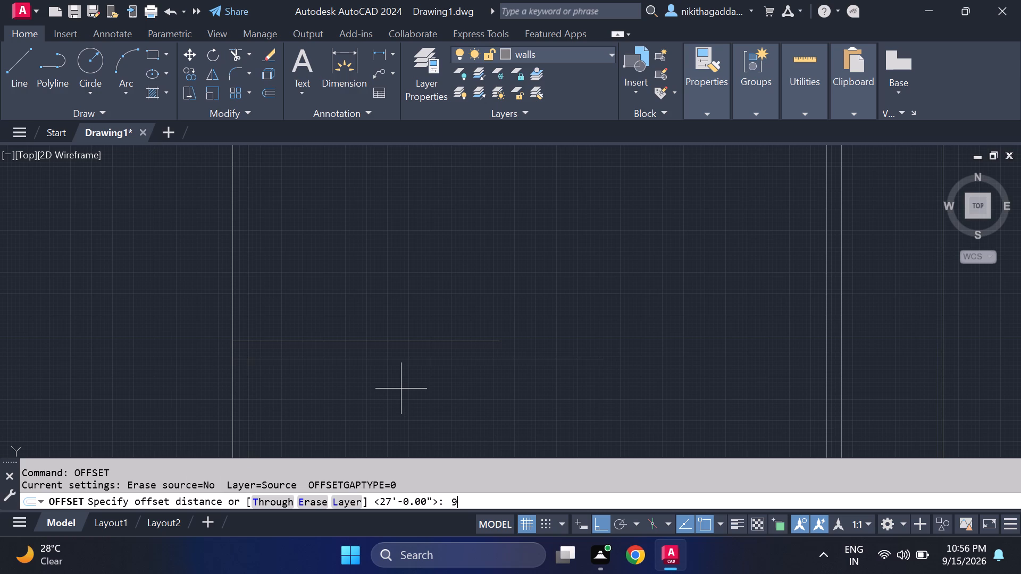
{"action": "key", "text": "shift+quotedbl"}
{"action": "key", "text": "Return"}
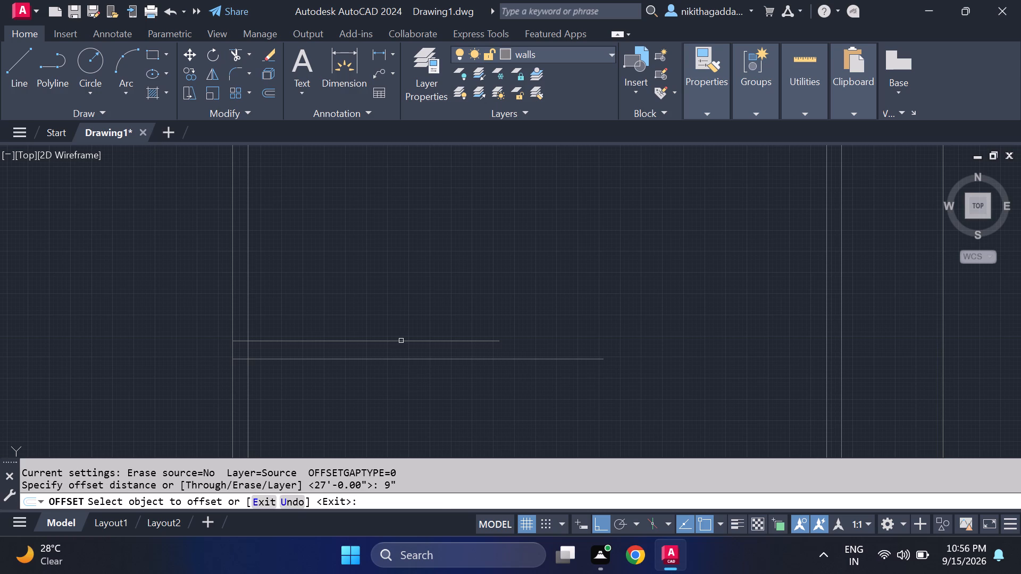
{"action": "left_click", "coordinate": [401, 341]}
{"action": "left_click", "coordinate": [396, 378]}
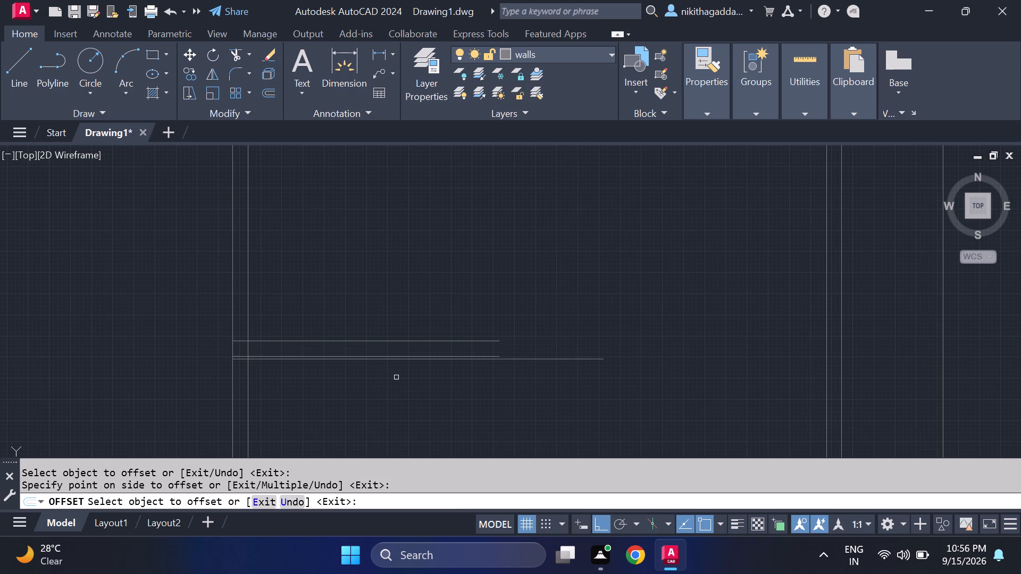
{"action": "key", "text": "Escape"}
{"action": "scroll", "coordinate": [389, 369], "scroll_direction": "up", "scroll_amount": 2}
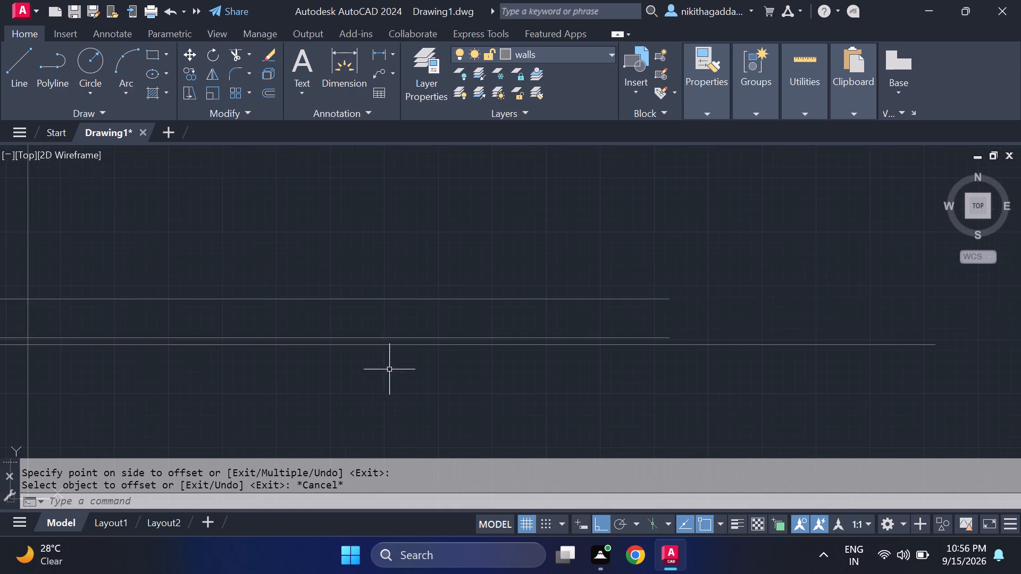
Delete the longer stray horizontal line just below the two faces of the lower wall.
{"action": "left_click", "coordinate": [393, 344]}
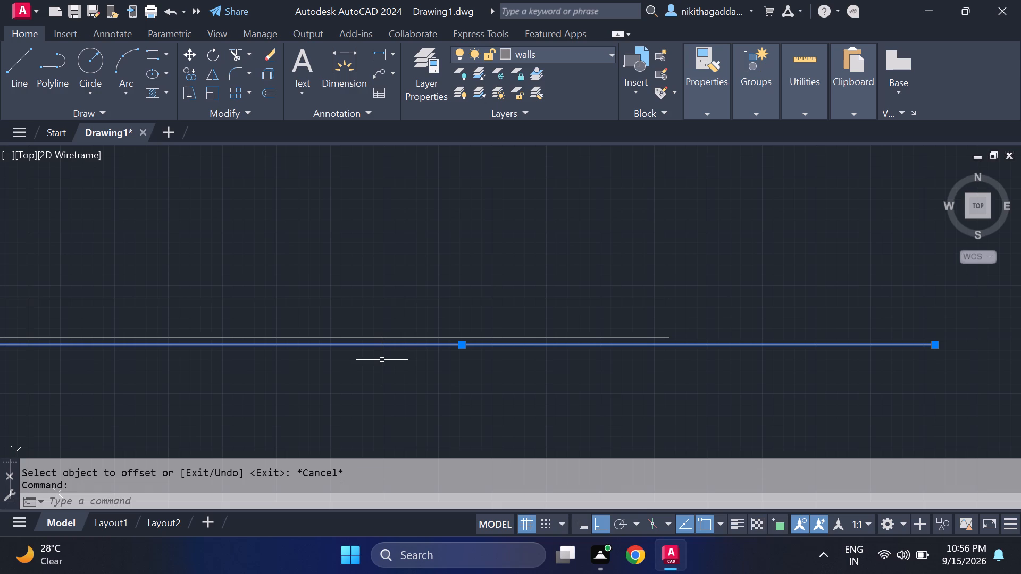
{"action": "key", "text": "Delete"}
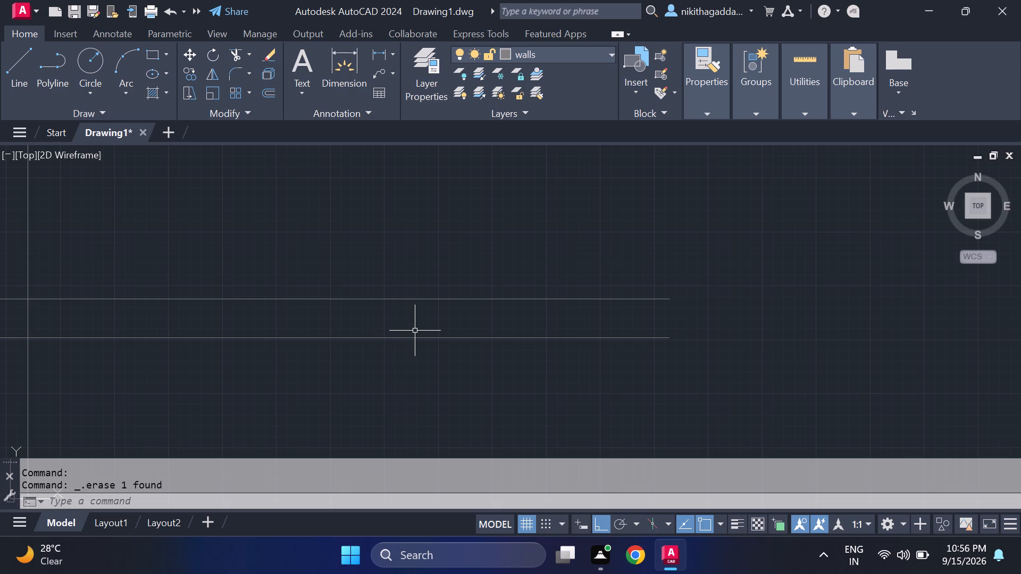
Offset the inner face of the left outer wall 16' to the right, into the plan.
{"action": "scroll", "coordinate": [413, 332], "scroll_direction": "down", "scroll_amount": 6}
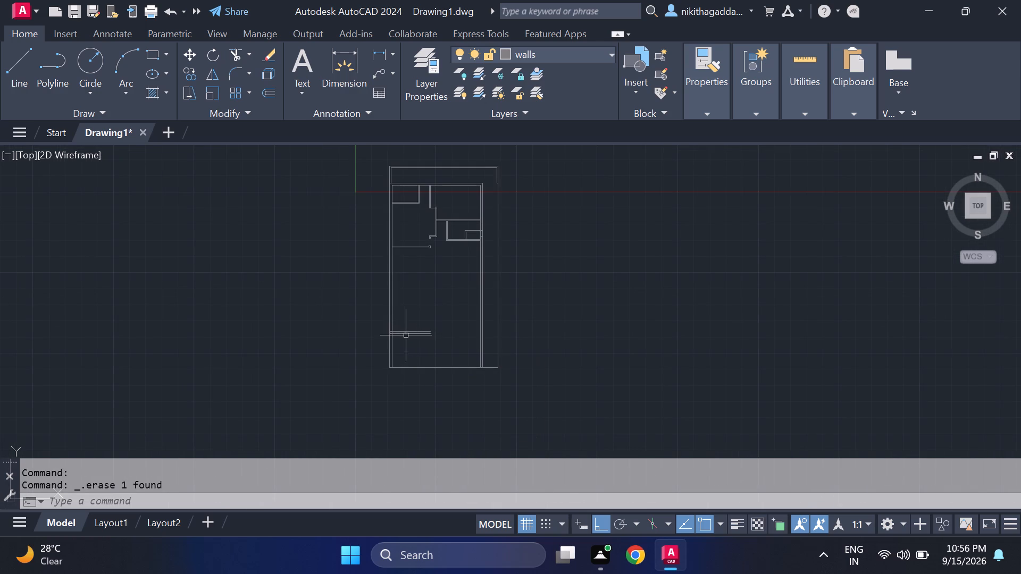
{"action": "scroll", "coordinate": [428, 340], "scroll_direction": "down", "scroll_amount": 1}
{"action": "scroll", "coordinate": [428, 340], "scroll_direction": "up", "scroll_amount": 2}
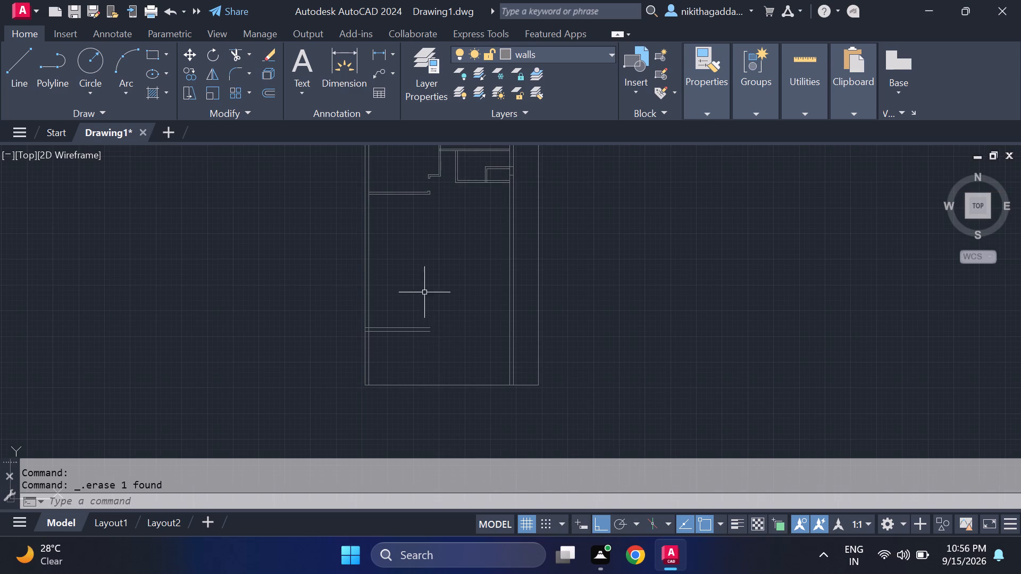
{"action": "scroll", "coordinate": [418, 259], "scroll_direction": "up", "scroll_amount": 1}
{"action": "type", "text": "of"}
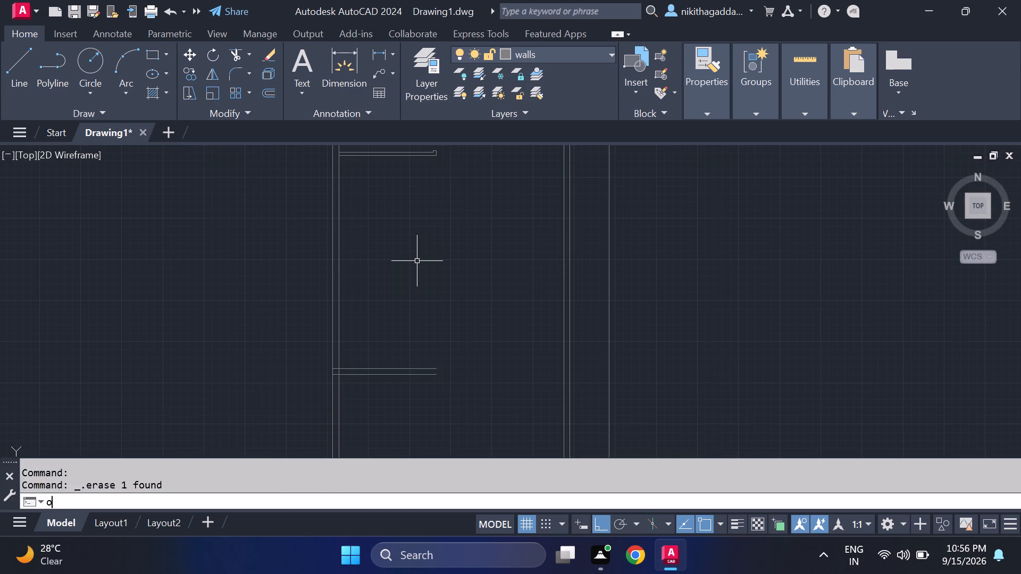
{"action": "key", "text": "Return"}
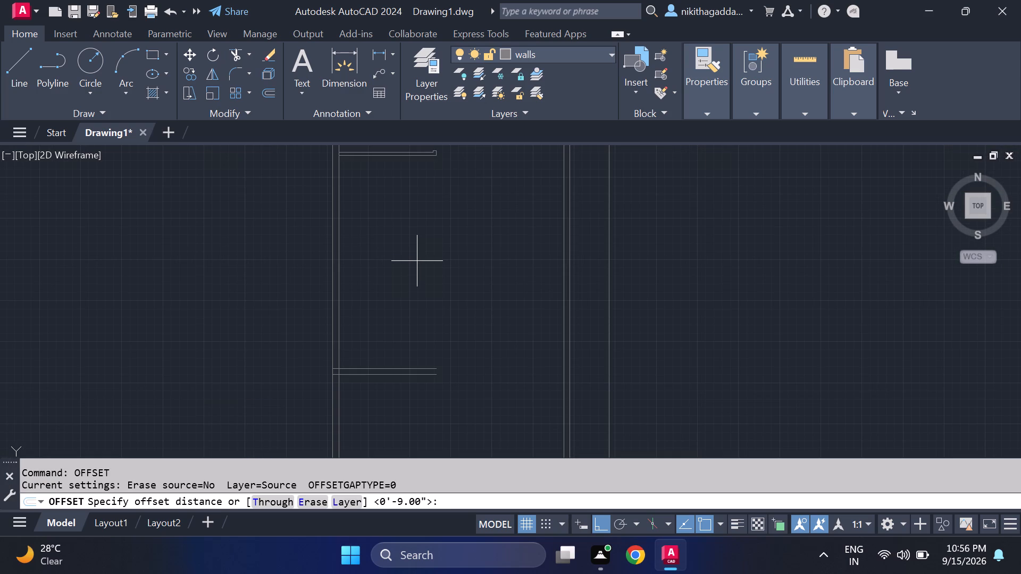
{"action": "key", "text": "1"}
{"action": "type", "text": "6'"}
{"action": "key", "text": "Return"}
{"action": "left_click", "coordinate": [339, 282]}
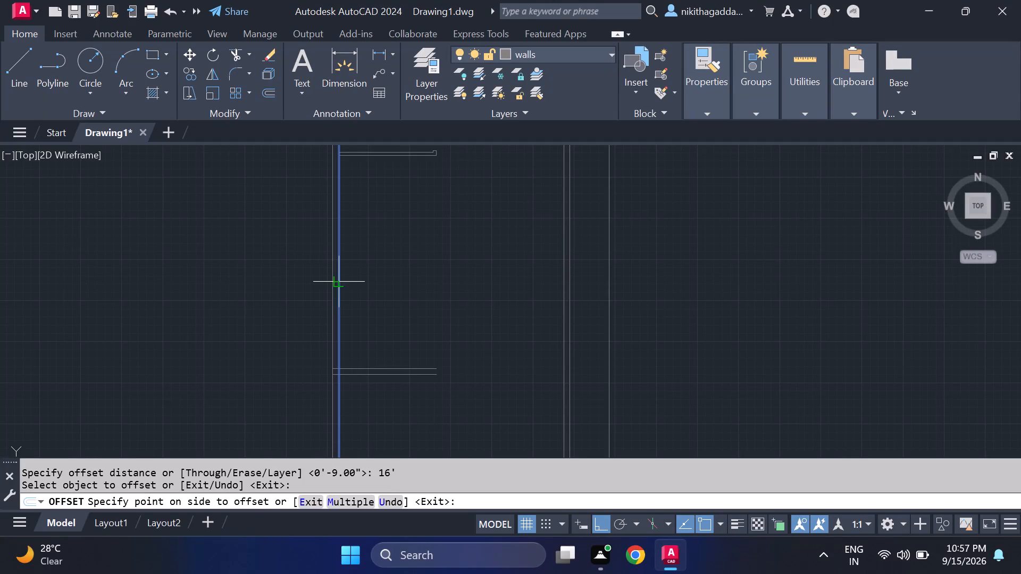
{"action": "left_click", "coordinate": [455, 278]}
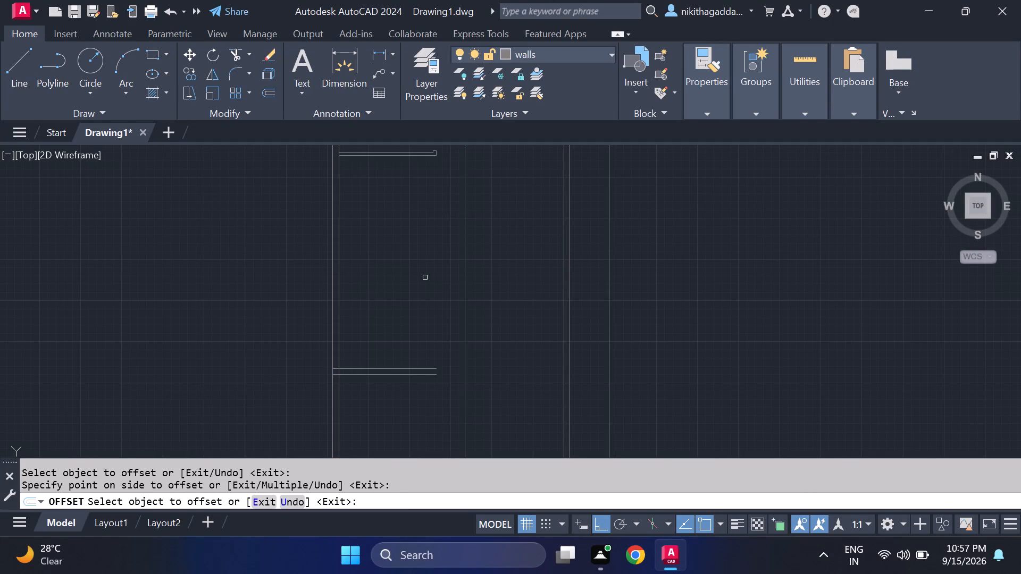
{"action": "key", "text": "Escape"}
Extend both faces of the lower horizontal wall to the new vertical line.
{"action": "type", "text": "ex"}
{"action": "key", "text": "Return"}
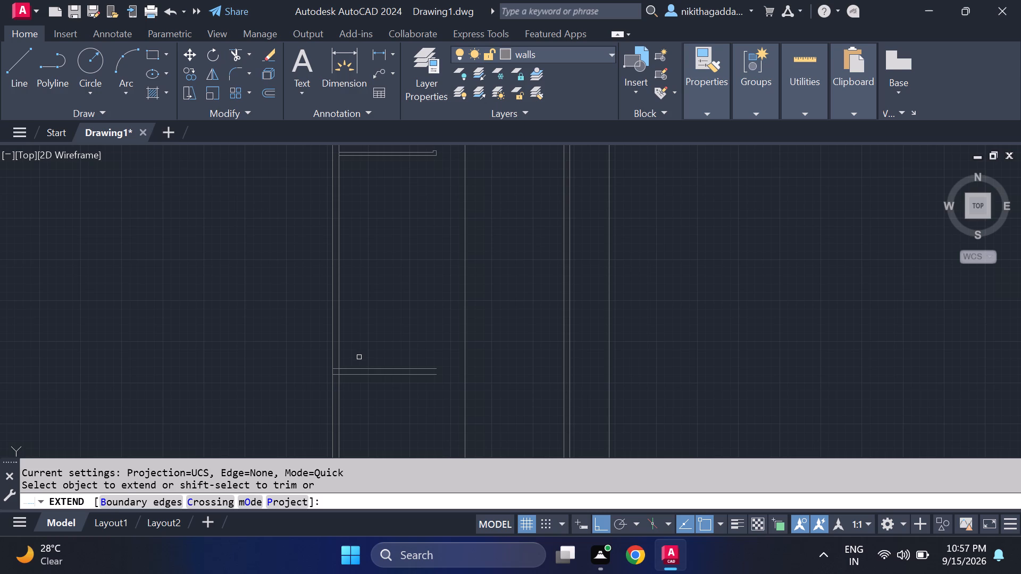
{"action": "left_click", "coordinate": [412, 370]}
{"action": "left_click", "coordinate": [416, 374]}
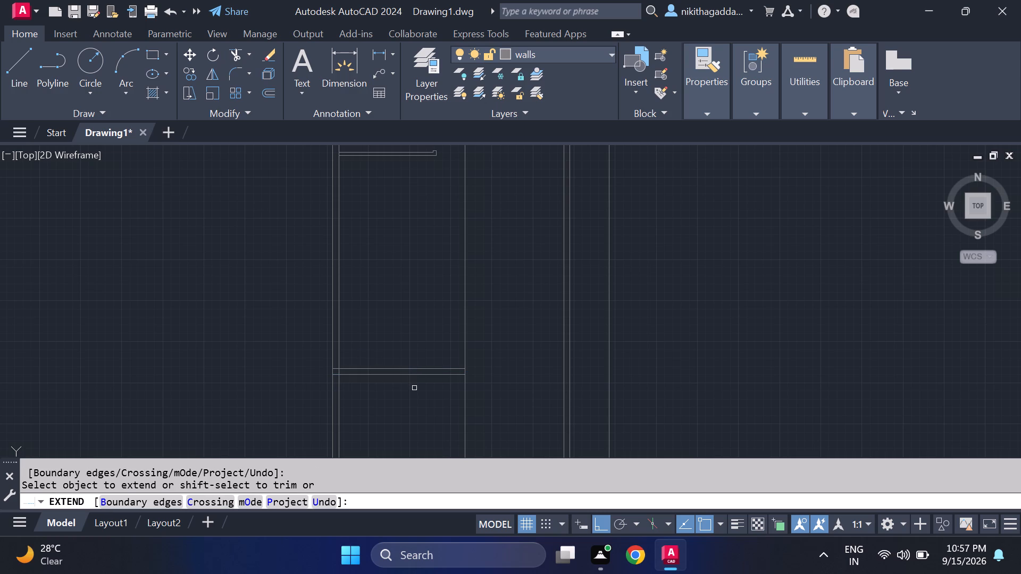
{"action": "key", "text": "Escape"}
Offset the new vertical line 9" to the right to form the wall's second face.
{"action": "type", "text": "of"}
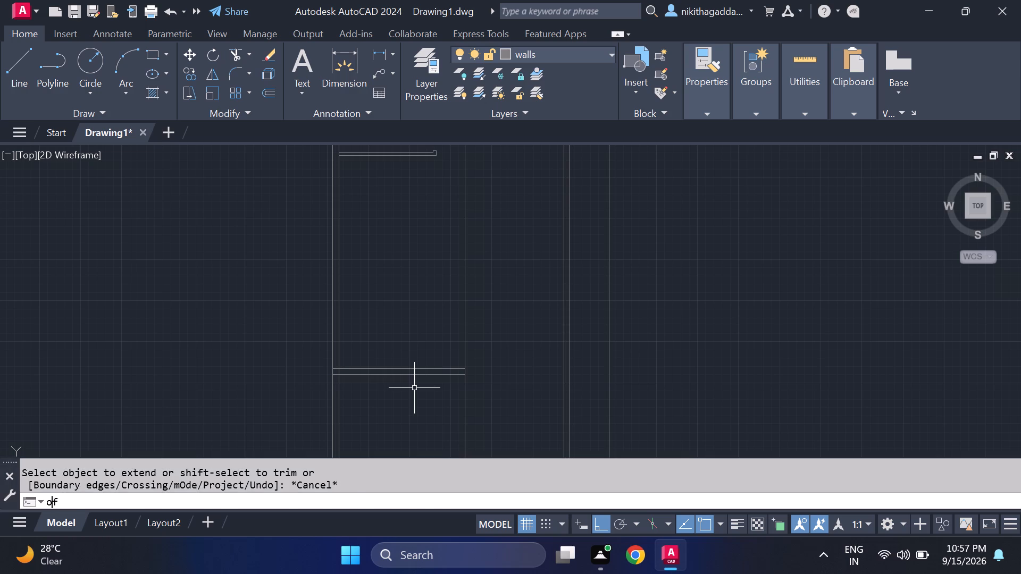
{"action": "key", "text": "Return"}
{"action": "key", "text": "9"}
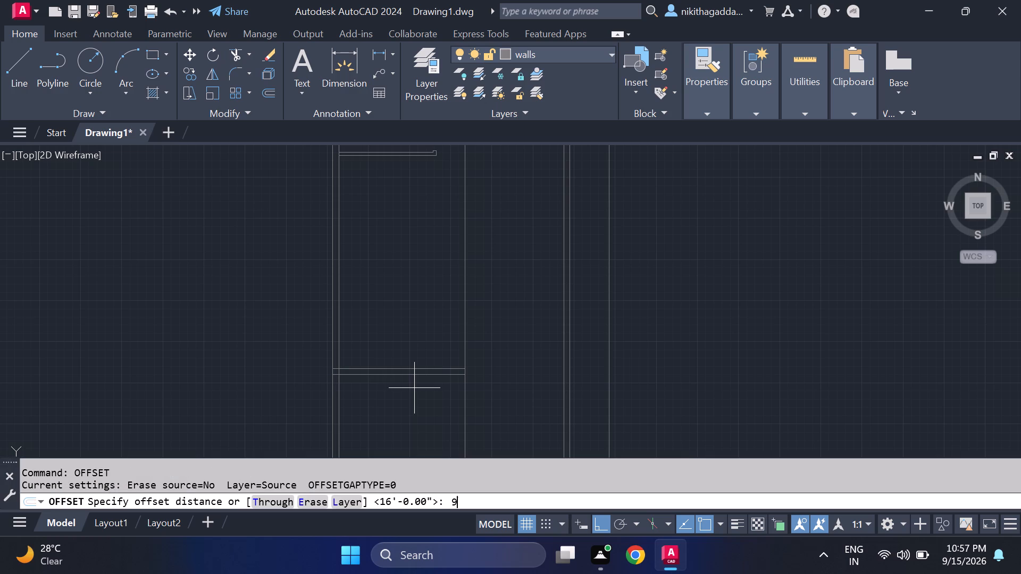
{"action": "key", "text": "shift+quotedbl"}
{"action": "key", "text": "Return"}
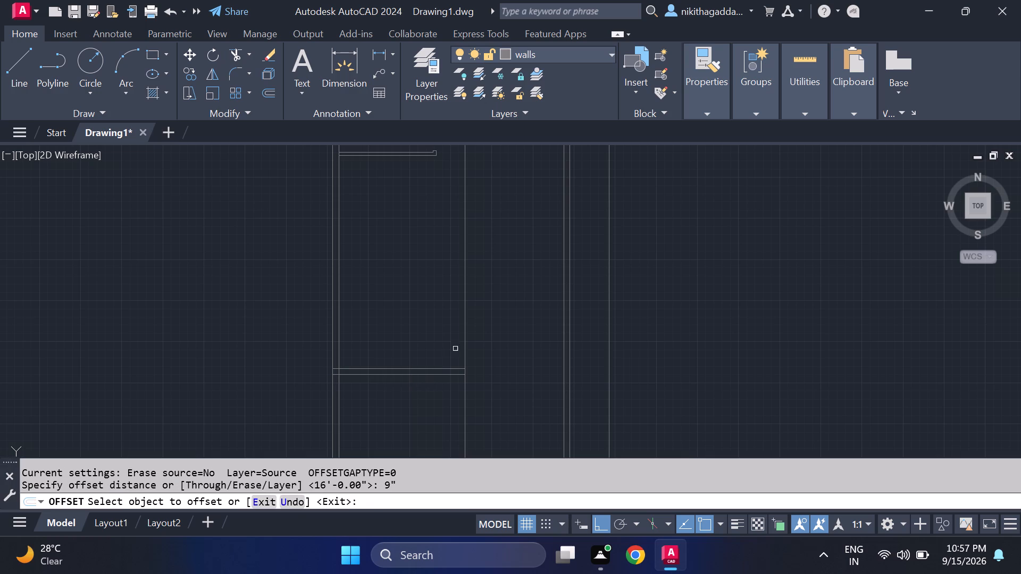
{"action": "left_click", "coordinate": [463, 337]}
{"action": "left_click", "coordinate": [489, 331]}
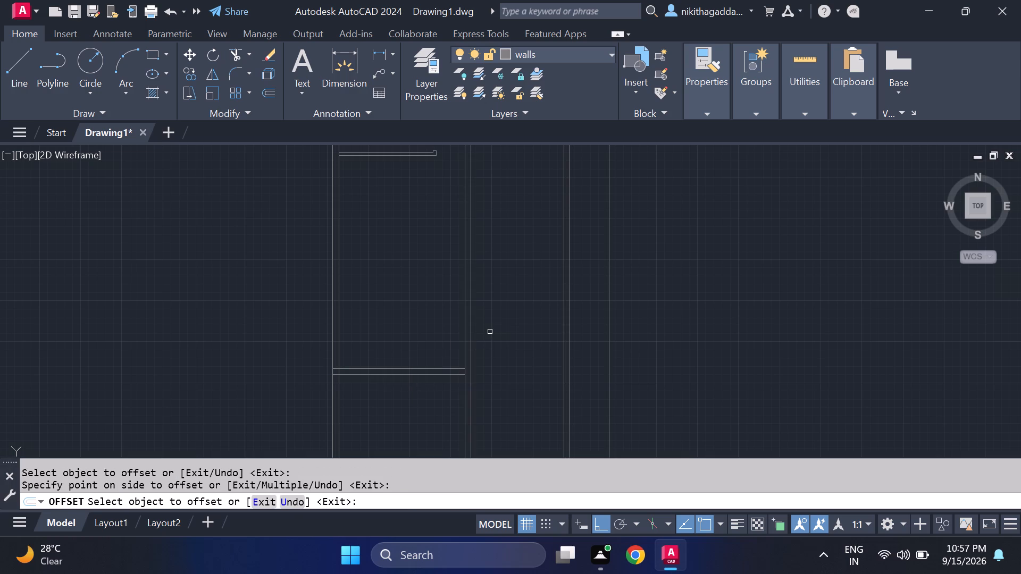
{"action": "key", "text": "Escape"}
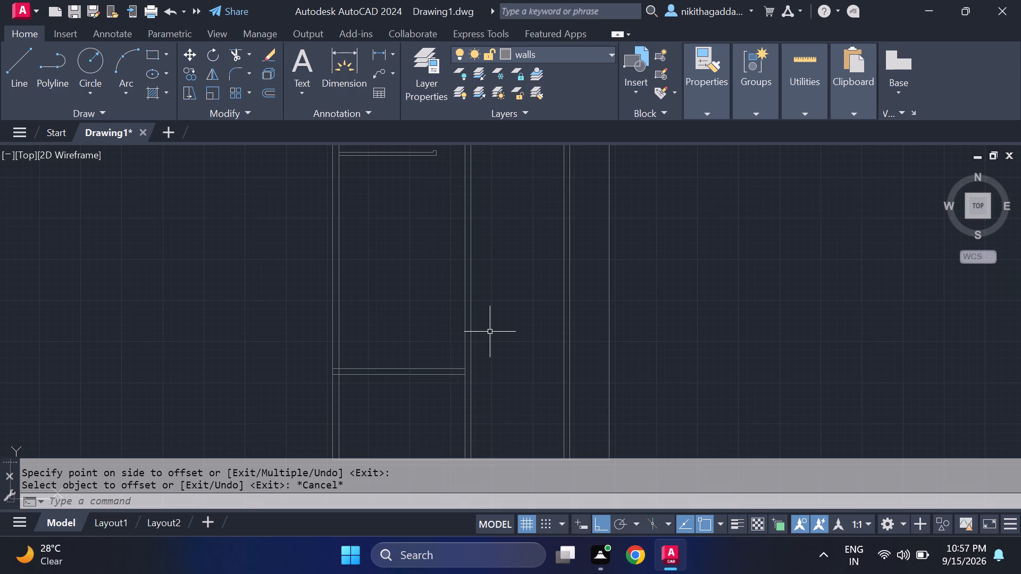
Extend both faces of the lower horizontal wall to the outer face of the new vertical wall.
{"action": "type", "text": "ex"}
{"action": "key", "text": "Return"}
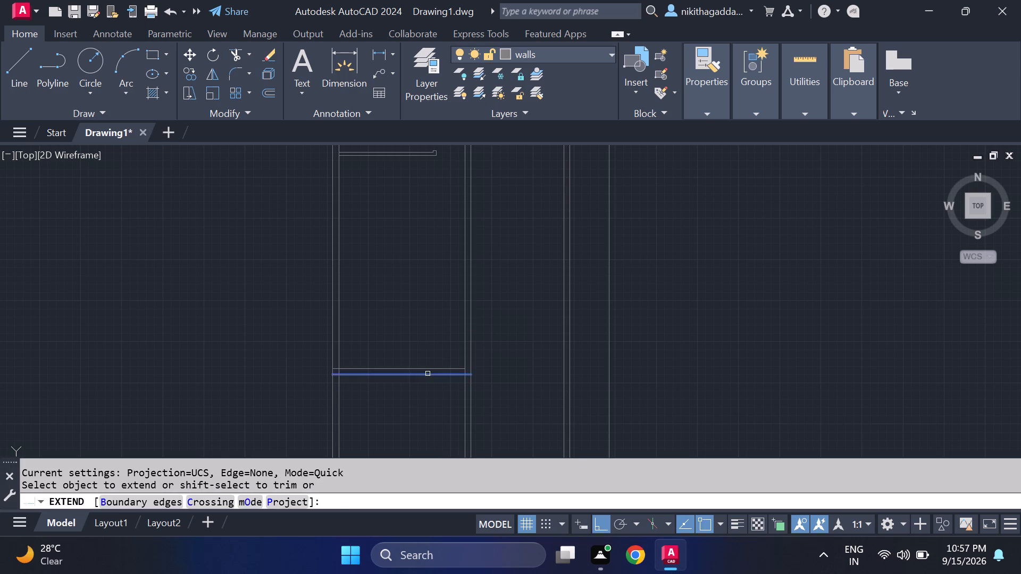
{"action": "left_click", "coordinate": [431, 369]}
{"action": "left_click", "coordinate": [433, 376]}
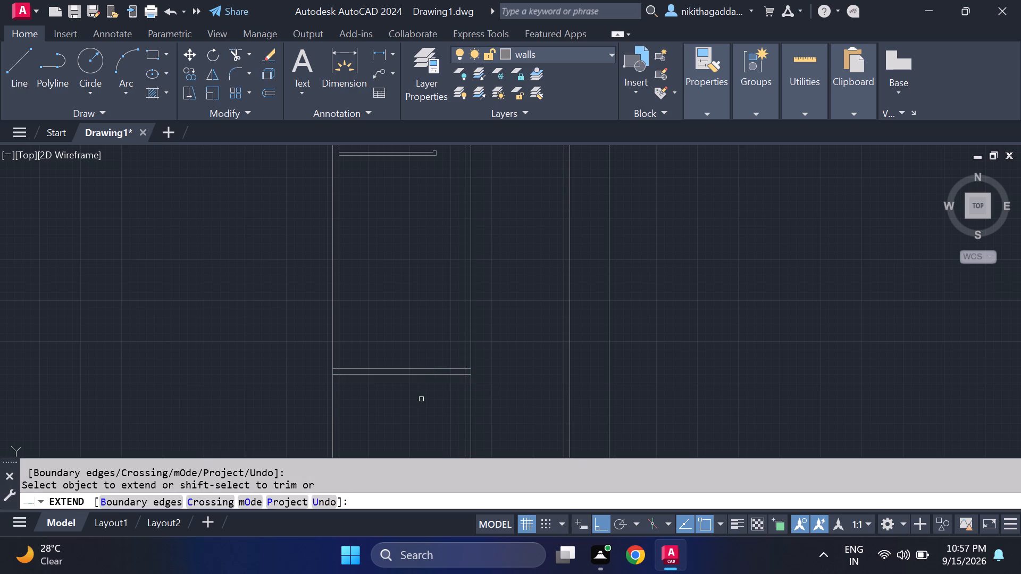
{"action": "key", "text": "Escape"}
Trim the new vertical wall's faces below the lower horizontal wall, and the overlapping inner lines at their corner.
{"action": "type", "text": "tr"}
{"action": "key", "text": "Return"}
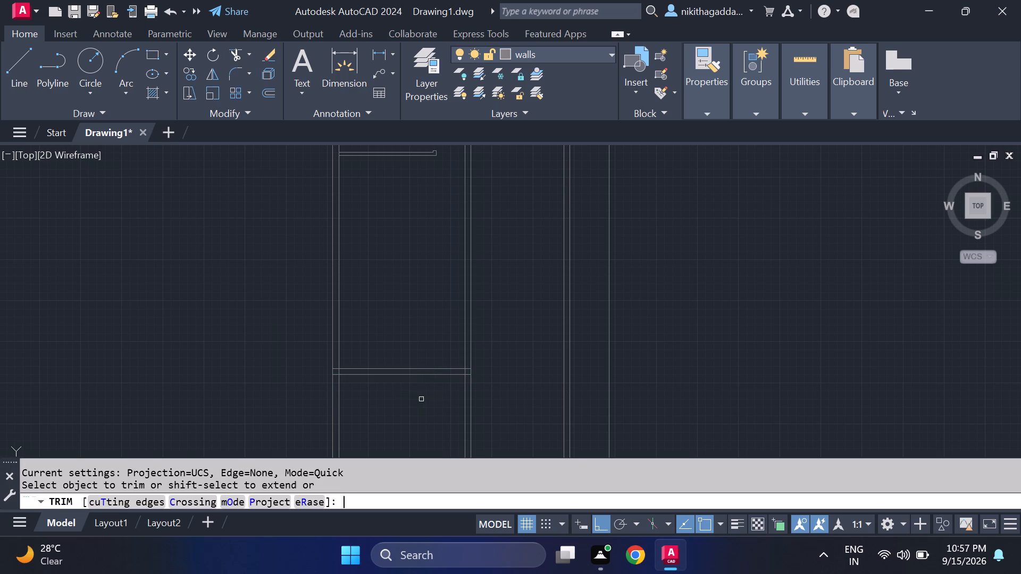
{"action": "left_click_drag", "start_coordinate": [510, 404], "coordinate": [447, 418]}
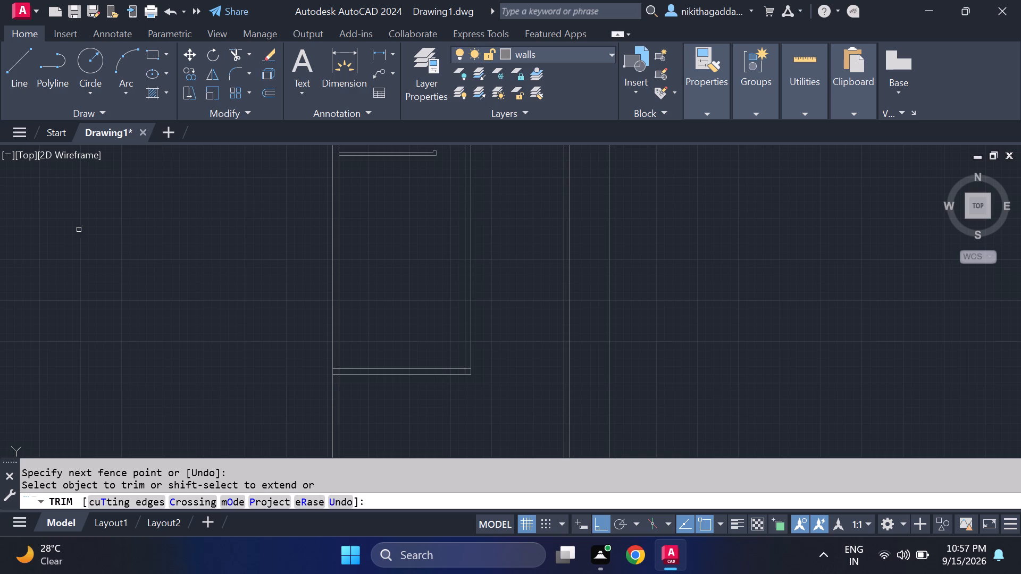
{"action": "scroll", "coordinate": [480, 403], "scroll_direction": "up", "scroll_amount": 2}
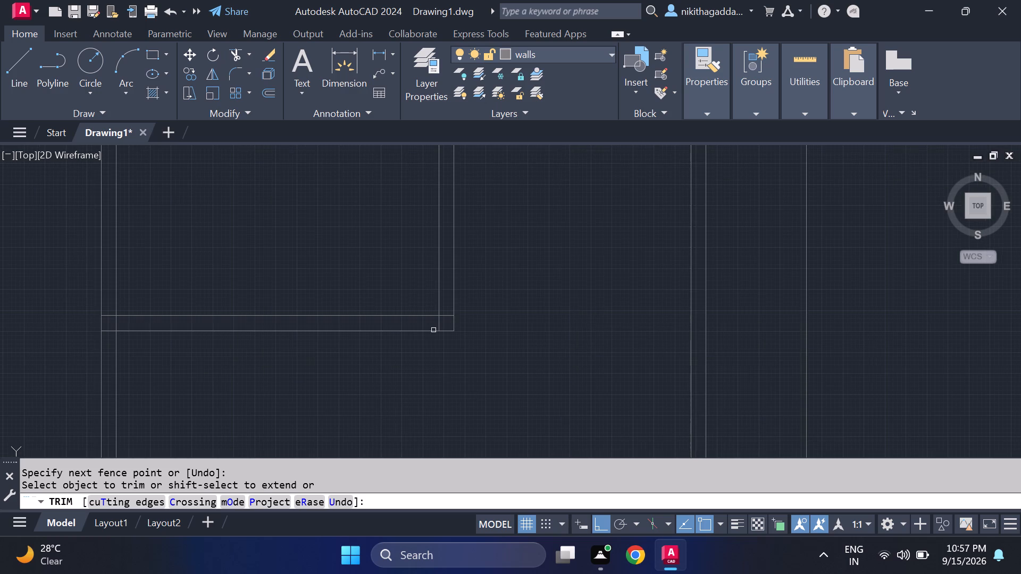
{"action": "scroll", "coordinate": [433, 323], "scroll_direction": "up", "scroll_amount": 3}
{"action": "left_click_drag", "start_coordinate": [434, 322], "coordinate": [467, 279]}
{"action": "scroll", "coordinate": [483, 285], "scroll_direction": "down", "scroll_amount": 4}
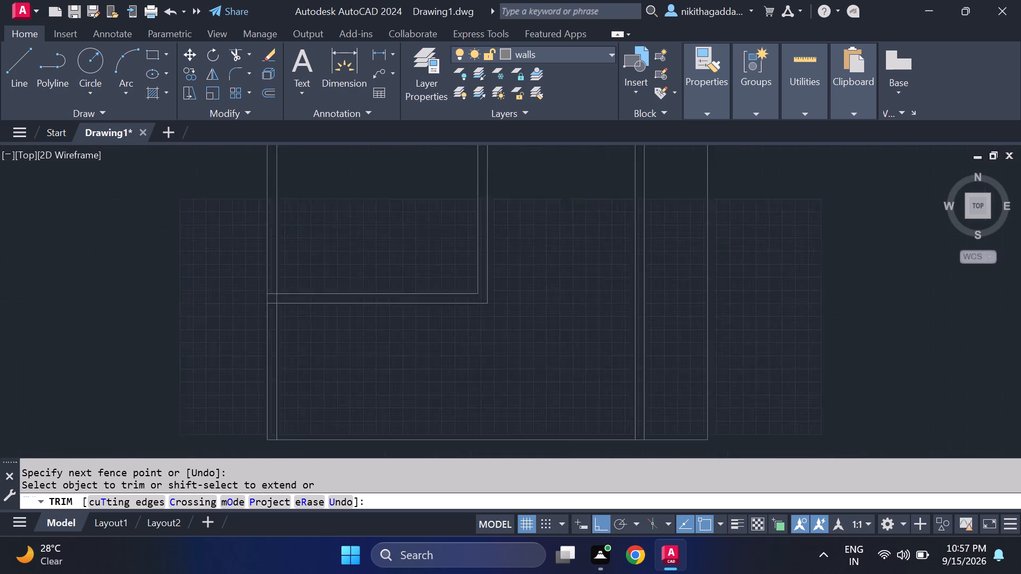
Draw a short horizontal line across both faces of the new vertical wall, below the level of the left room's bottom partition.
{"action": "scroll", "coordinate": [482, 303], "scroll_direction": "down", "scroll_amount": 2}
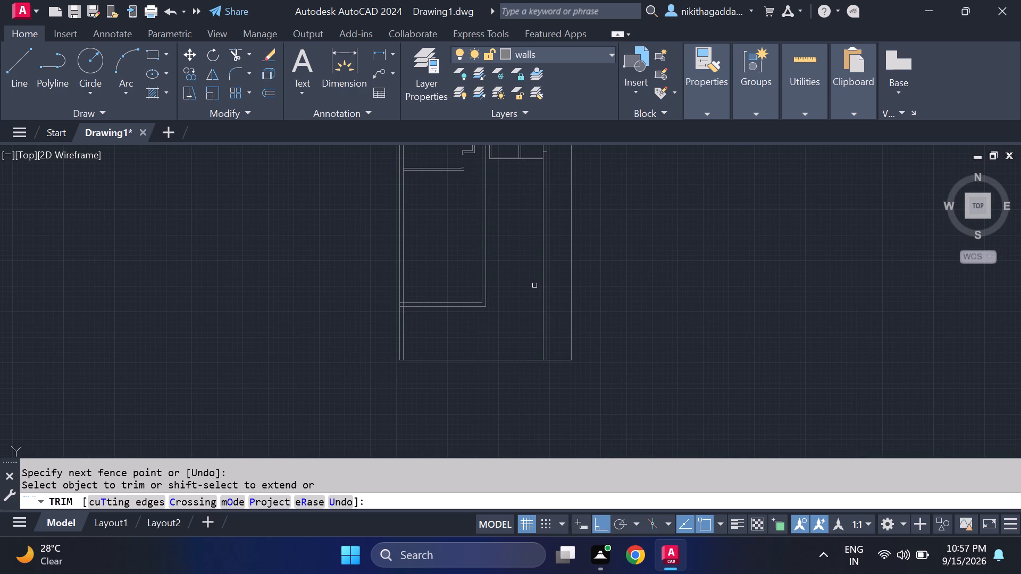
{"action": "middle_click_drag", "start_coordinate": [534, 285], "coordinate": [530, 365]}
{"action": "middle_click_drag", "start_coordinate": [490, 285], "coordinate": [488, 313]}
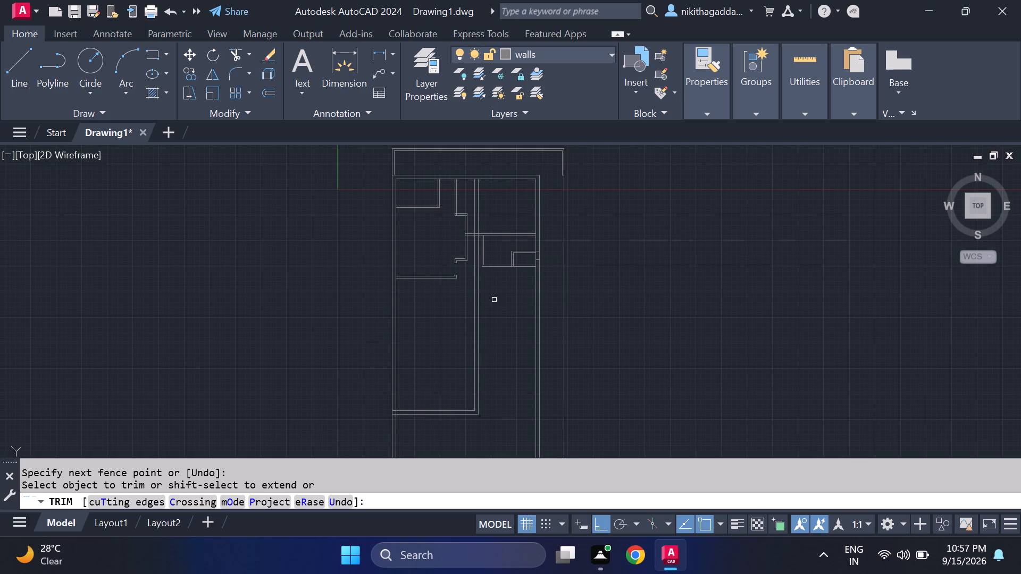
{"action": "scroll", "coordinate": [490, 291], "scroll_direction": "up", "scroll_amount": 2}
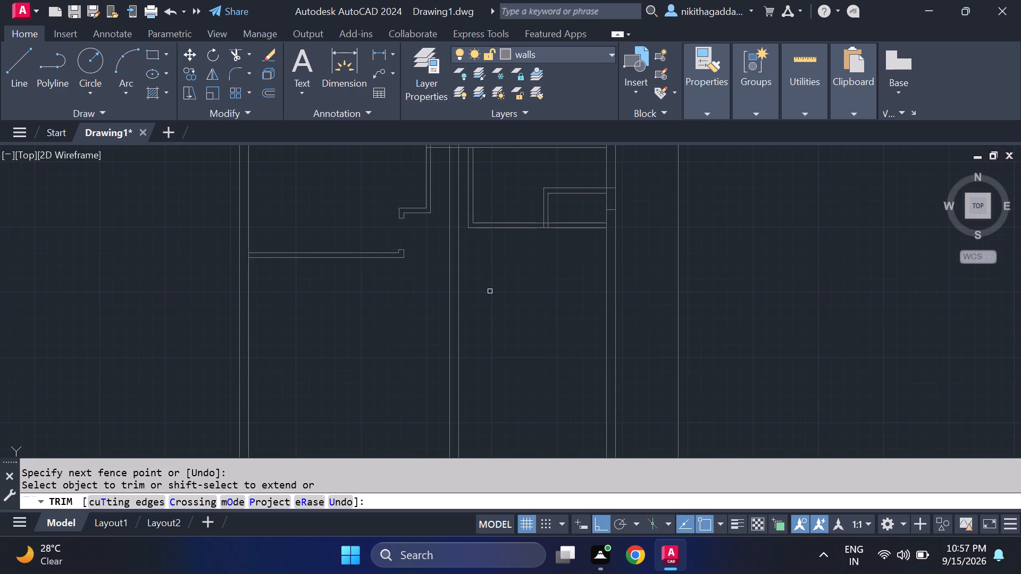
{"action": "scroll", "coordinate": [490, 291], "scroll_direction": "down", "scroll_amount": 2}
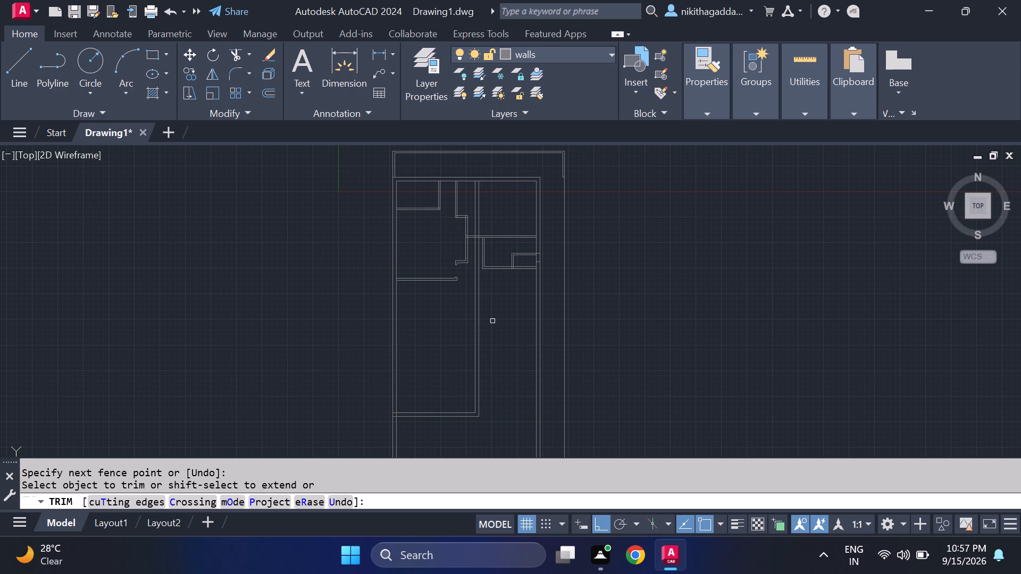
{"action": "scroll", "coordinate": [492, 321], "scroll_direction": "up", "scroll_amount": 1}
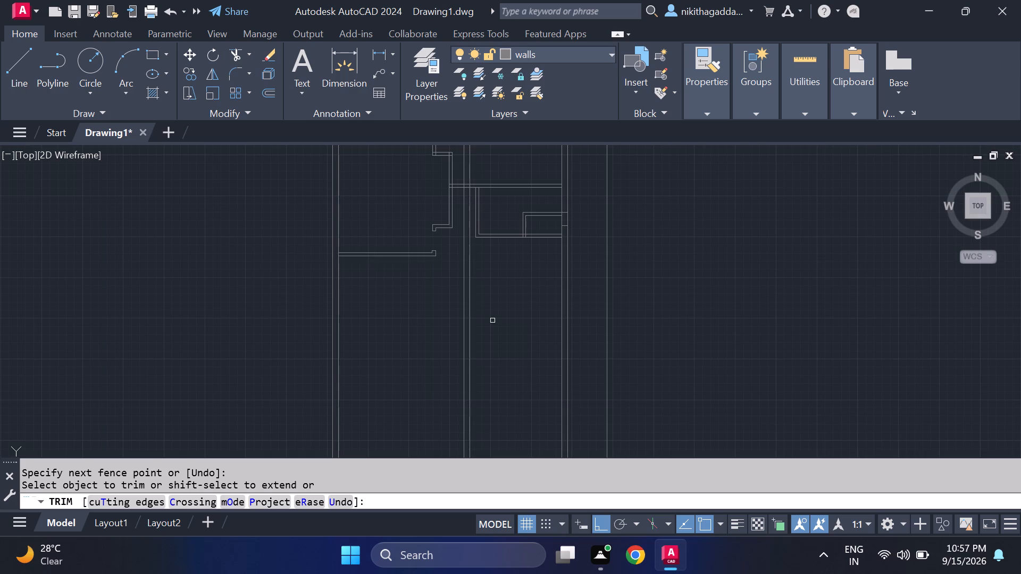
{"action": "left_click", "coordinate": [203, 513]}
{"action": "key", "text": "Escape"}
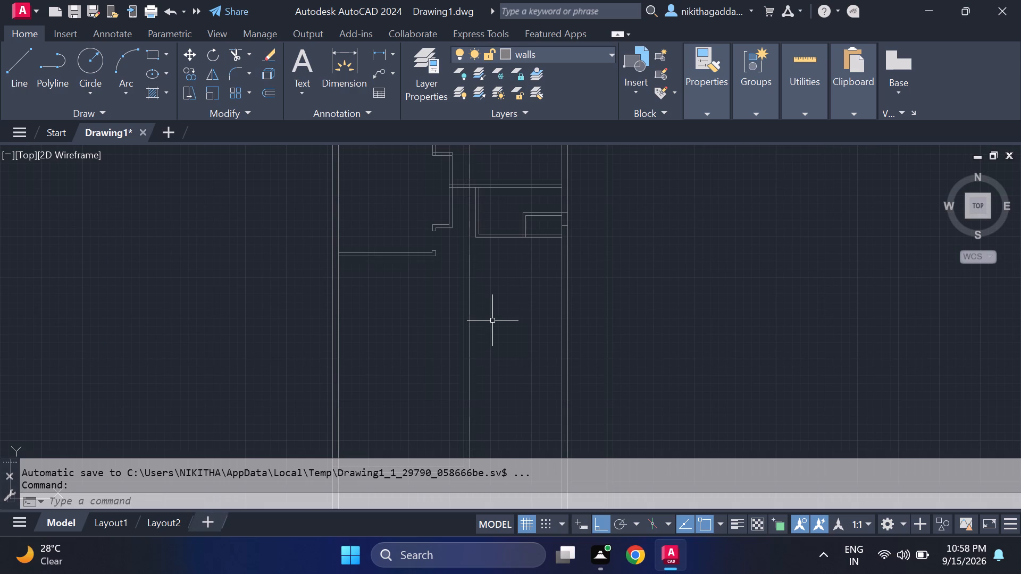
{"action": "key", "text": "l"}
{"action": "key", "text": "Return"}
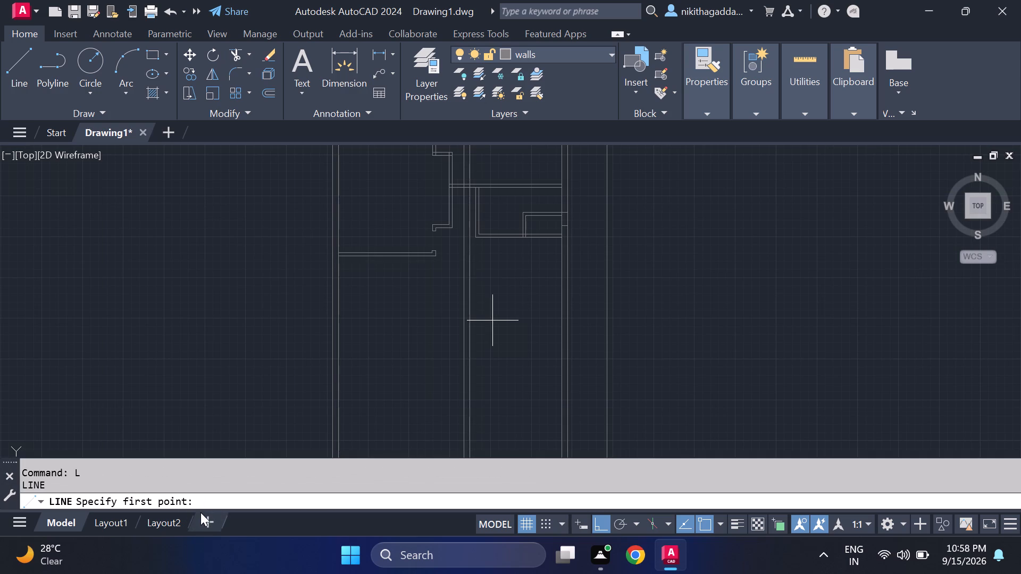
{"action": "scroll", "coordinate": [232, 490], "scroll_direction": "down", "scroll_amount": 2}
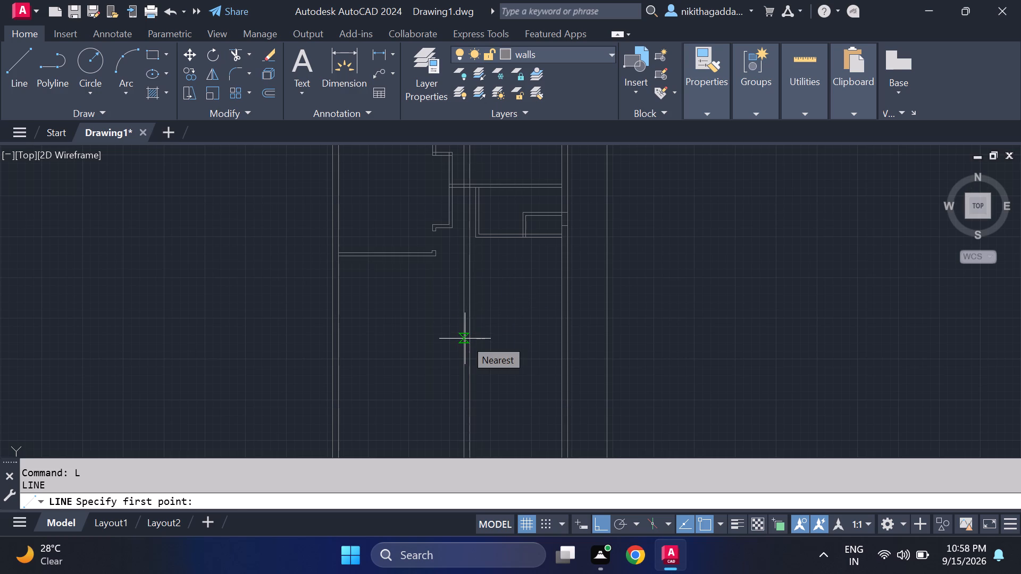
{"action": "left_click", "coordinate": [465, 339]}
{"action": "left_click", "coordinate": [474, 338]}
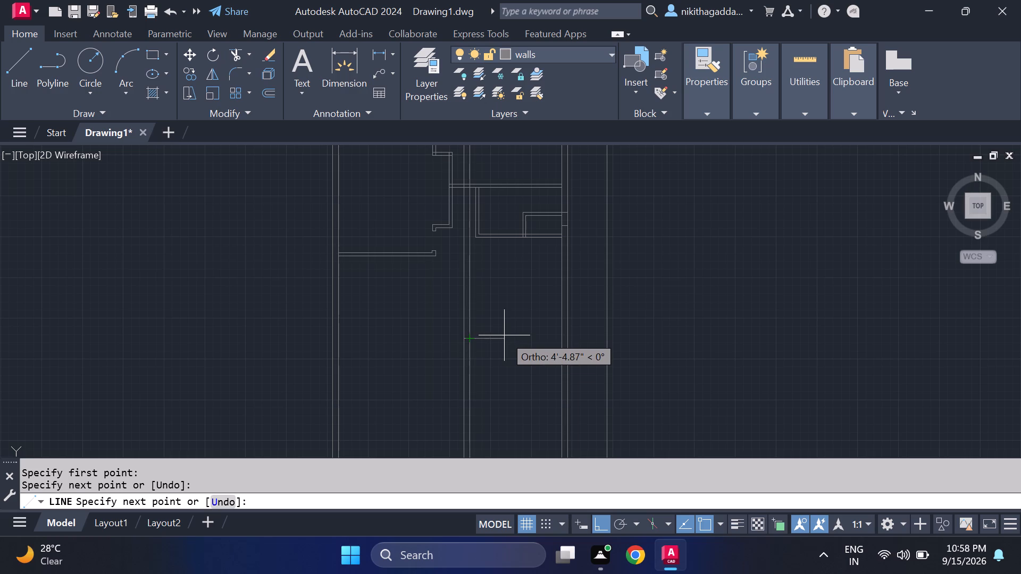
{"action": "key", "text": "Escape"}
Trim both faces of the new vertical wall between the short end line and the right room's horizontal partition above.
{"action": "type", "text": "tr"}
{"action": "key", "text": "Return"}
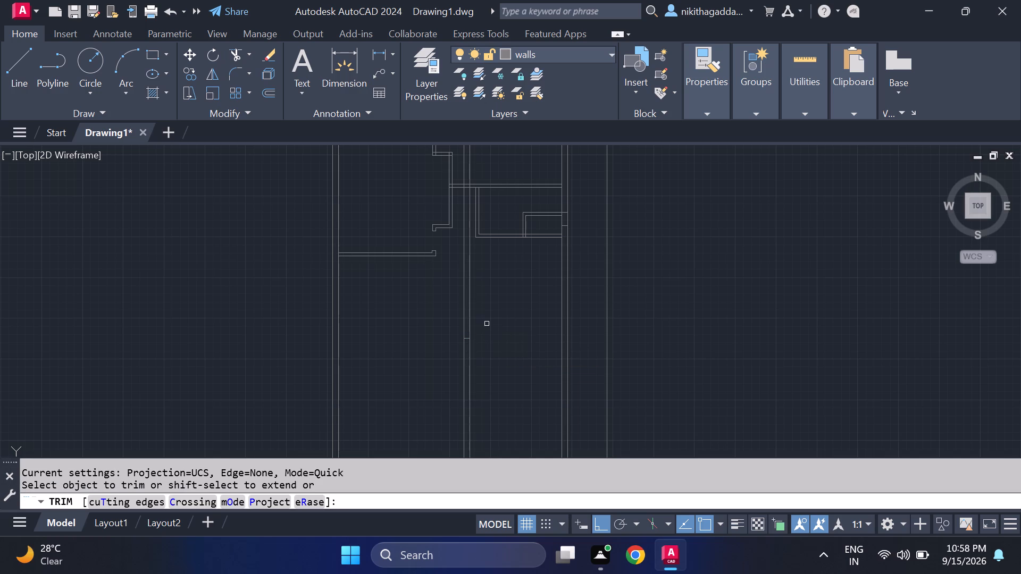
{"action": "left_click_drag", "start_coordinate": [487, 302], "coordinate": [428, 316]}
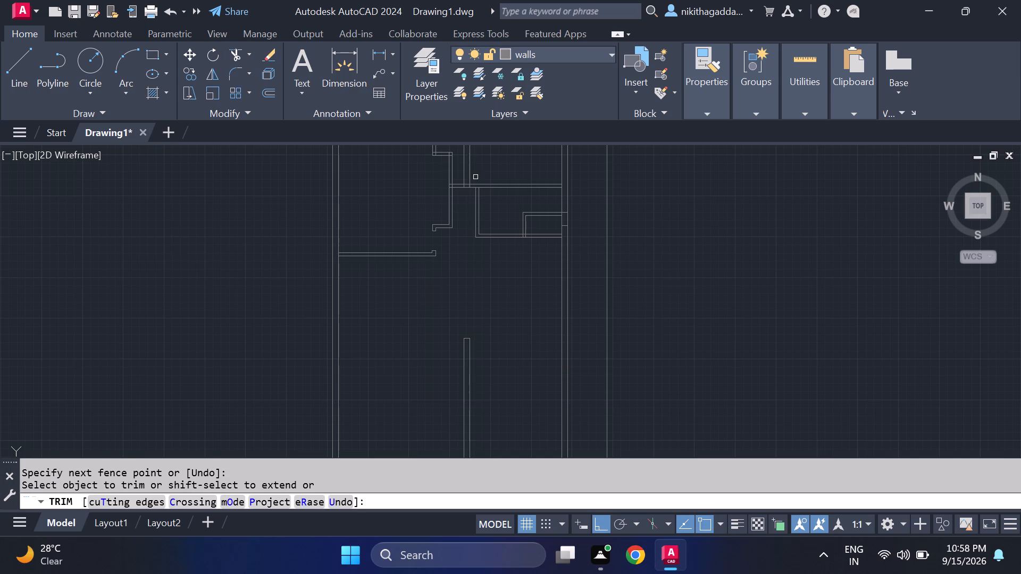
Trim the leftover faces of the new vertical wall inside and just above the right room's horizontal partition.
{"action": "scroll", "coordinate": [475, 180], "scroll_direction": "up", "scroll_amount": 5}
{"action": "left_click_drag", "start_coordinate": [441, 206], "coordinate": [405, 208]}
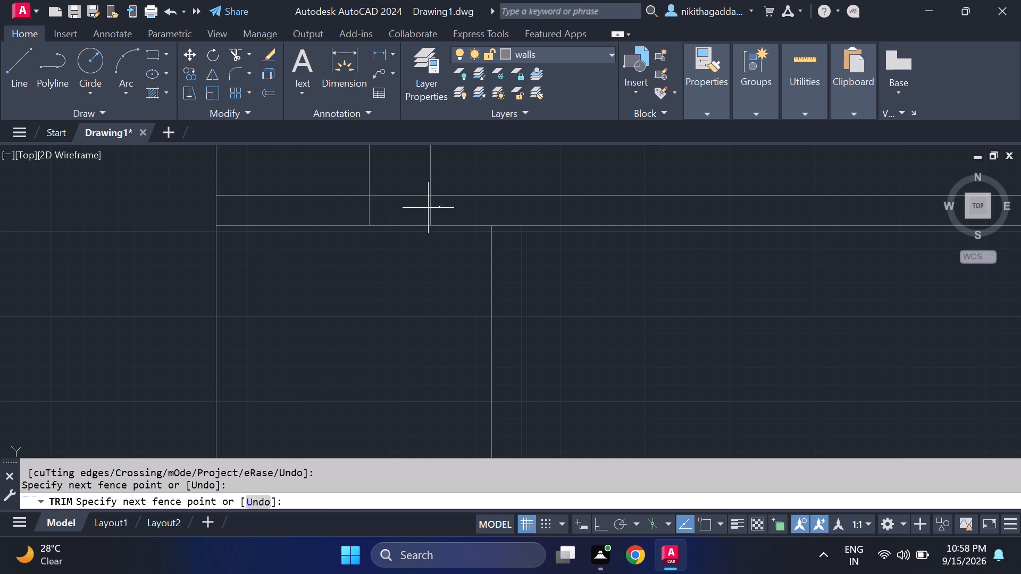
{"action": "left_click_drag", "start_coordinate": [405, 208], "coordinate": [362, 211]}
{"action": "left_click_drag", "start_coordinate": [447, 166], "coordinate": [426, 171]}
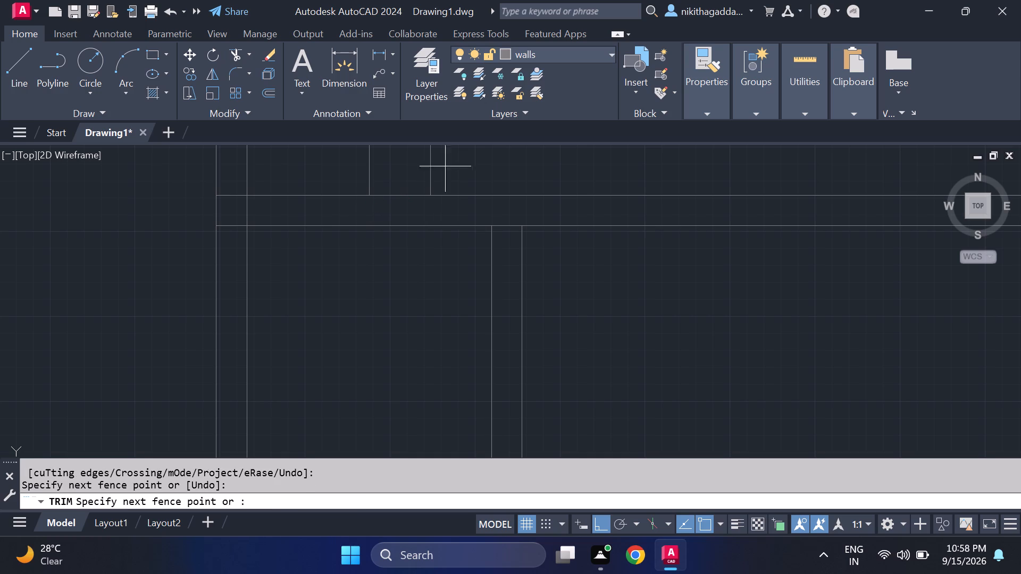
{"action": "left_click_drag", "start_coordinate": [426, 171], "coordinate": [356, 180]}
{"action": "scroll", "coordinate": [406, 228], "scroll_direction": "down", "scroll_amount": 5}
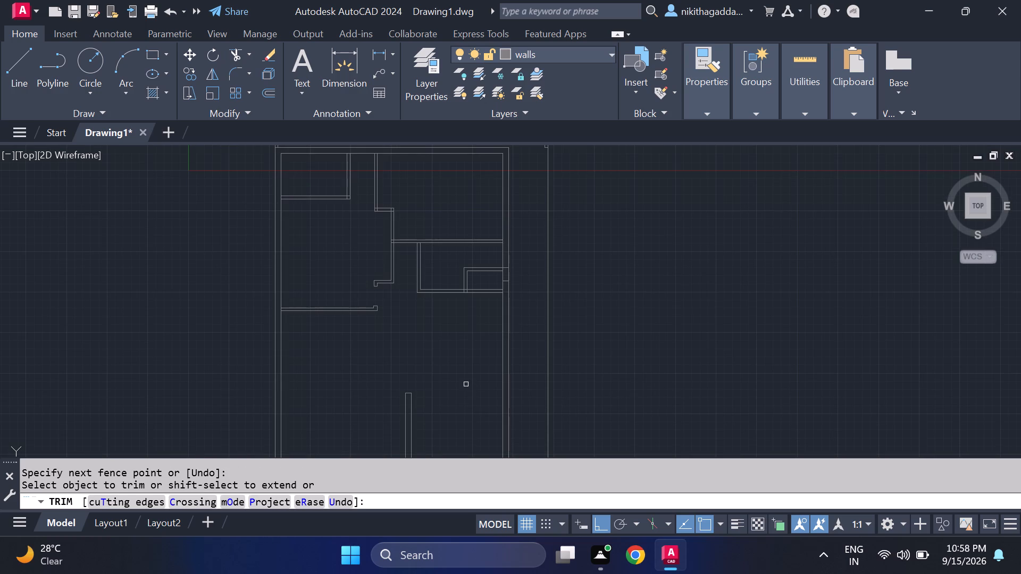
{"action": "middle_click_drag", "start_coordinate": [453, 366], "coordinate": [413, 284]}
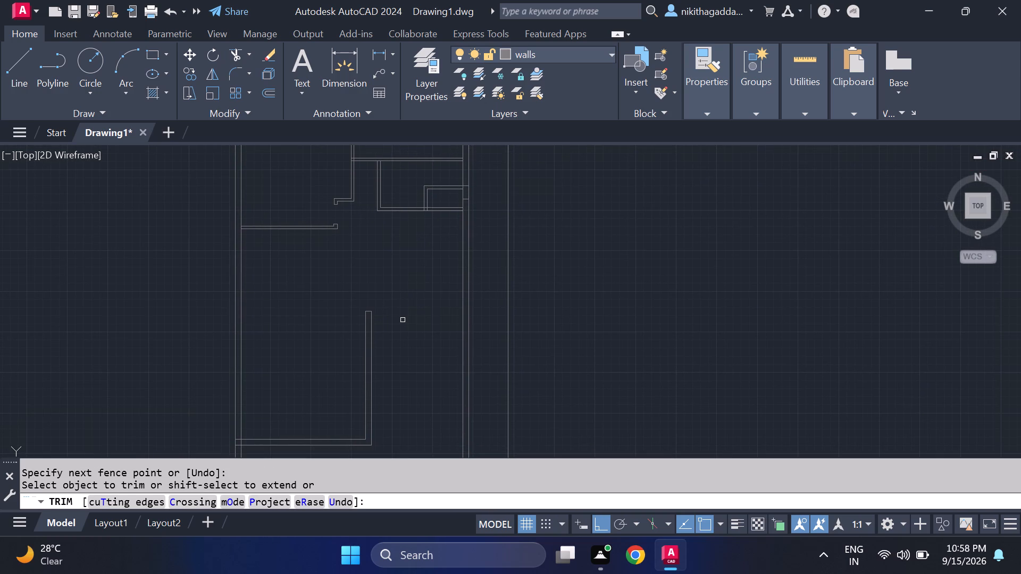
{"action": "key", "text": "Escape"}
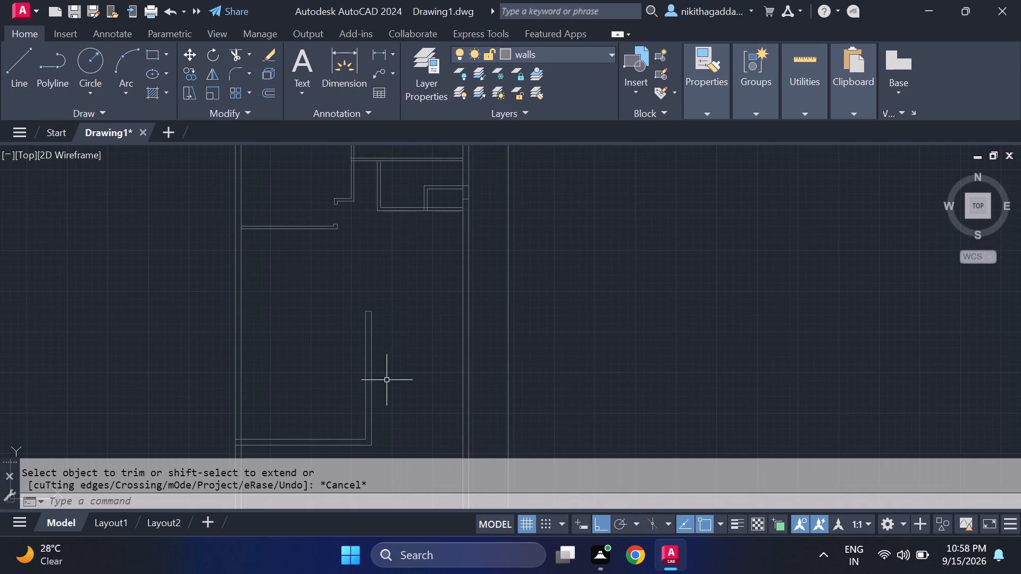
Offset the lower face of the right room's bottom partition 11'6" downward.
{"action": "middle_click_drag", "start_coordinate": [380, 374], "coordinate": [351, 303]}
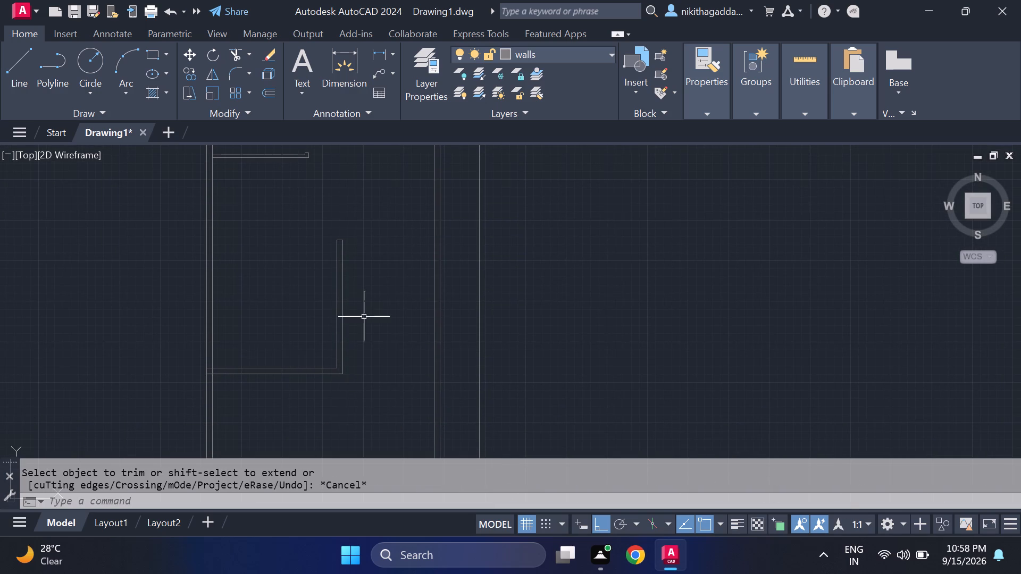
{"action": "middle_click_drag", "start_coordinate": [378, 275], "coordinate": [376, 286]}
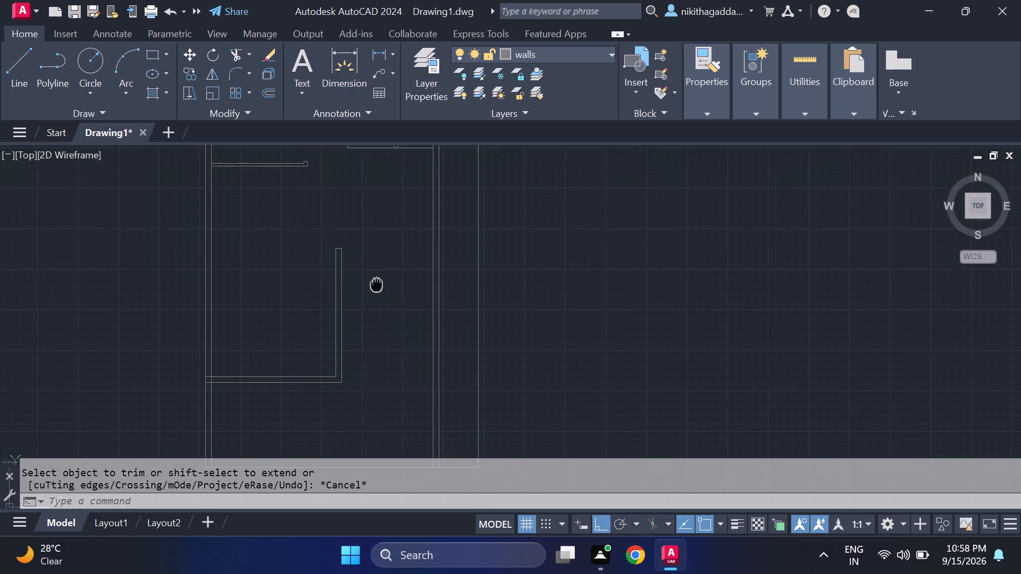
{"action": "middle_click_drag", "start_coordinate": [376, 286], "coordinate": [384, 349]}
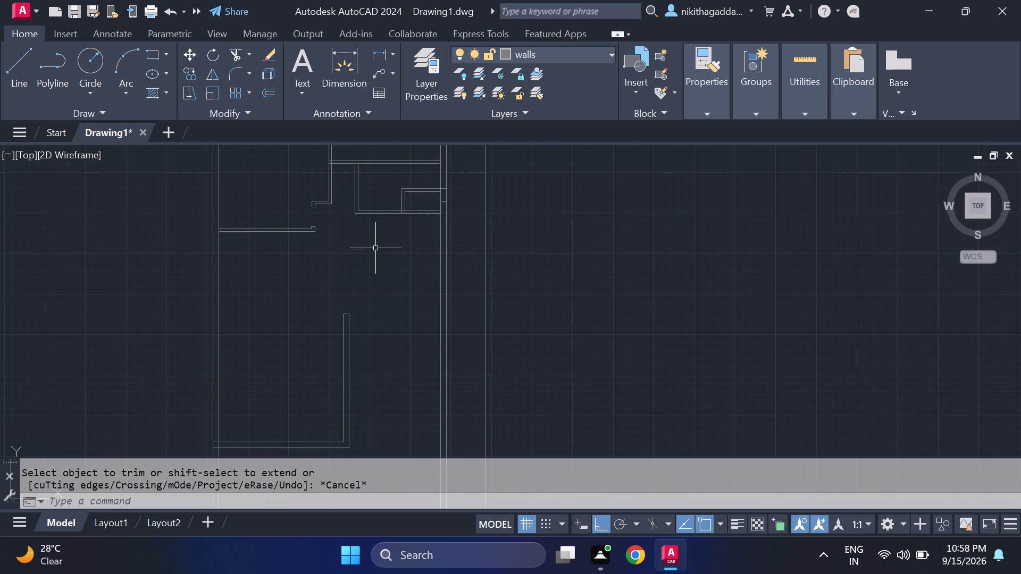
{"action": "scroll", "coordinate": [375, 247], "scroll_direction": "up", "scroll_amount": 1}
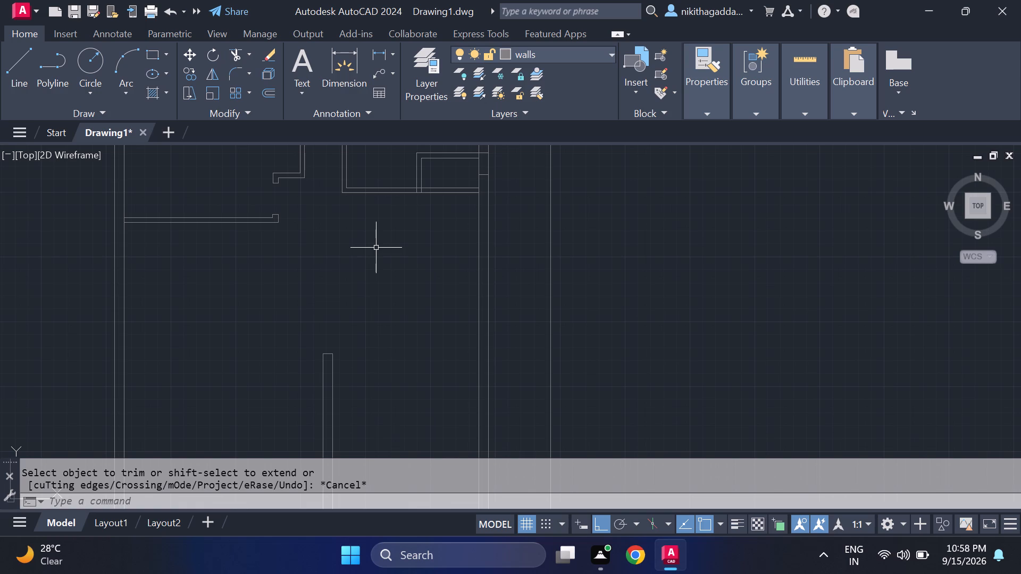
{"action": "type", "text": "of"}
{"action": "key", "text": "Return"}
{"action": "type", "text": "11'6"}
{"action": "key", "text": "shift+quotedbl"}
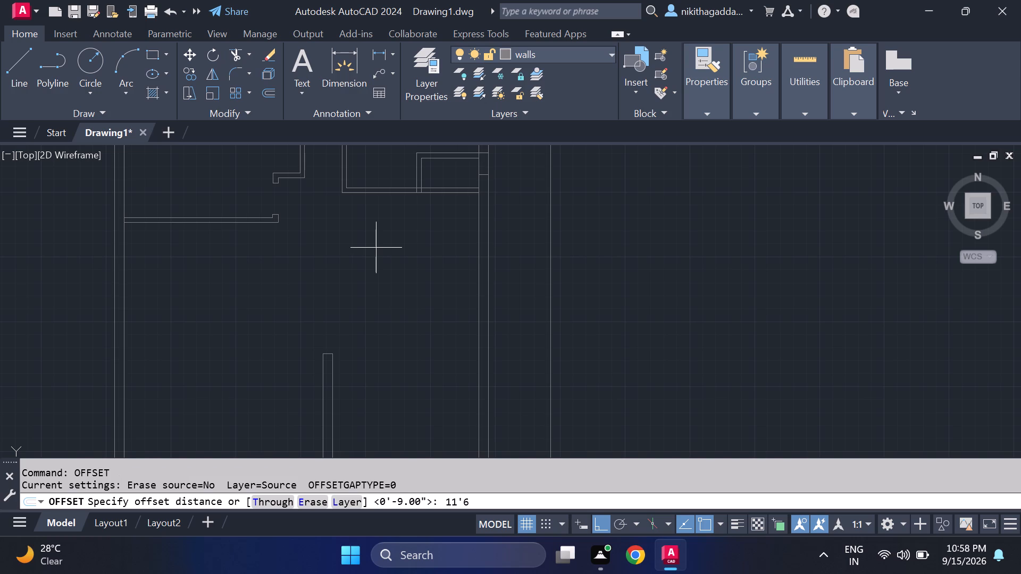
{"action": "key", "text": "Return"}
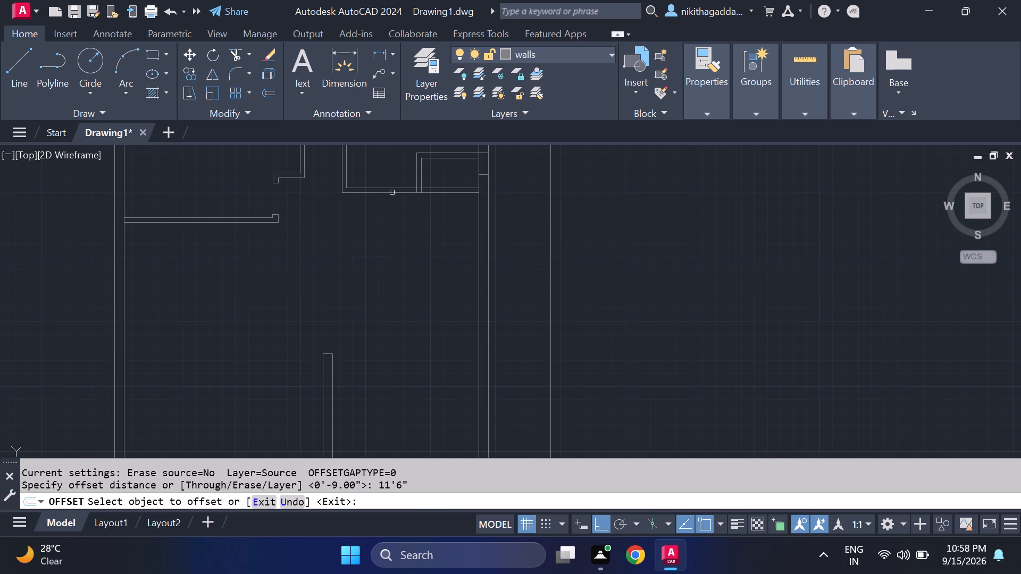
{"action": "left_click", "coordinate": [392, 192]}
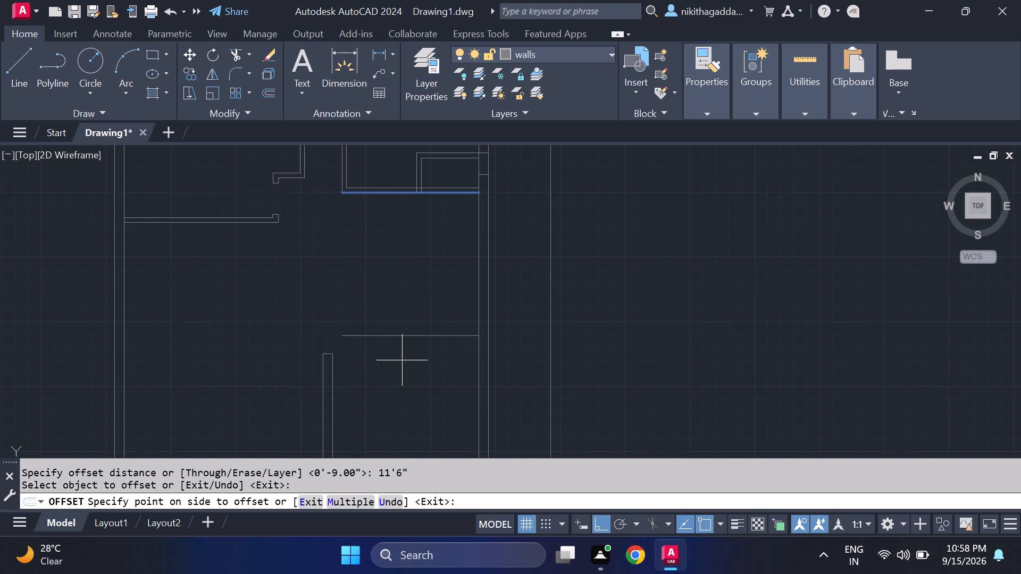
{"action": "left_click", "coordinate": [399, 356]}
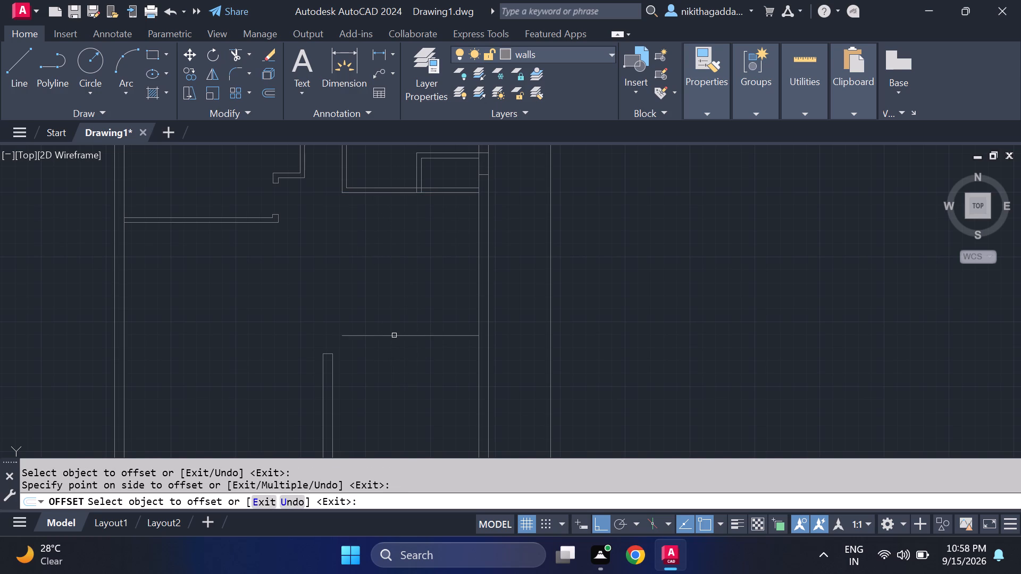
{"action": "key", "text": "Escape"}
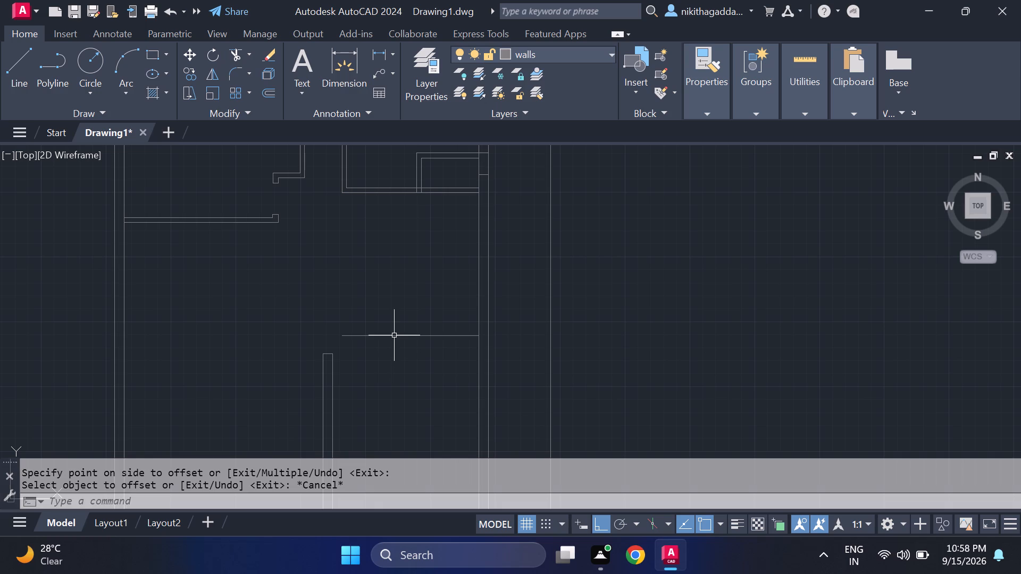
Offset the new horizontal line 4.5" downward to form the second face of the partition.
{"action": "type", "text": "of"}
{"action": "key", "text": "Return"}
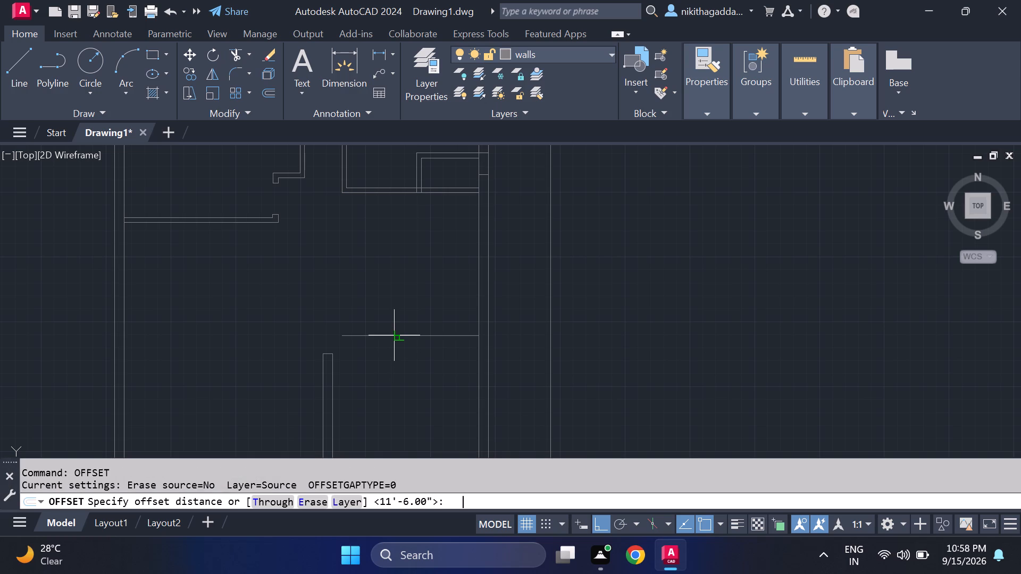
{"action": "key", "text": "4"}
{"action": "type", "text": ".5"}
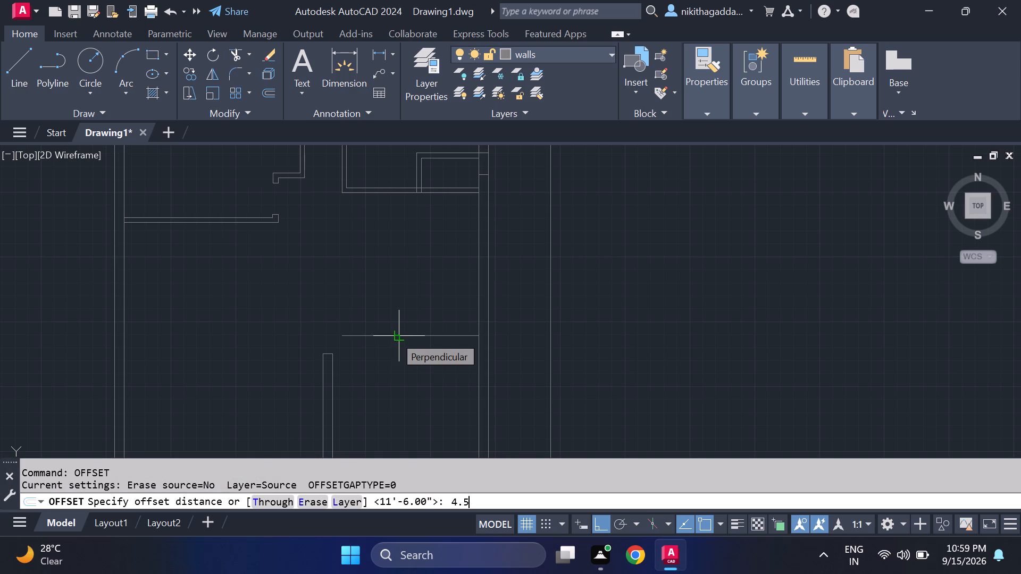
{"action": "key", "text": "shift+quotedbl"}
{"action": "key", "text": "Return"}
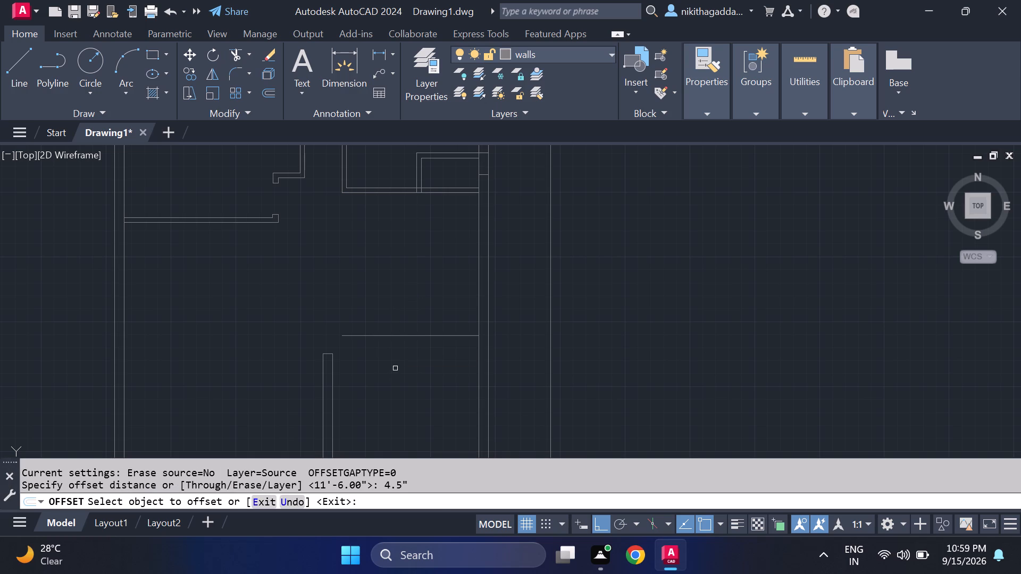
{"action": "left_click", "coordinate": [400, 335]}
{"action": "left_click", "coordinate": [402, 356]}
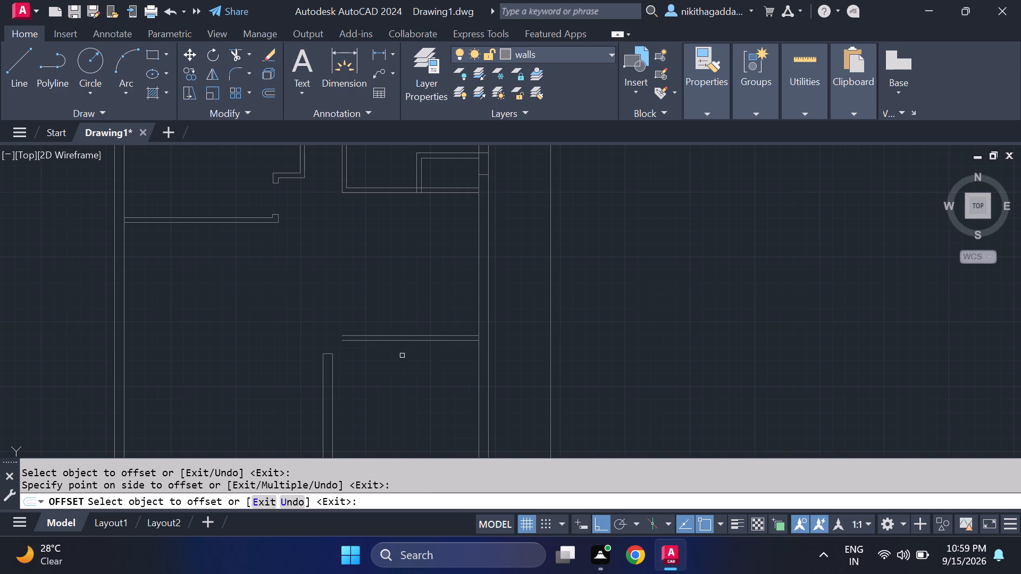
{"action": "key", "text": "Escape"}
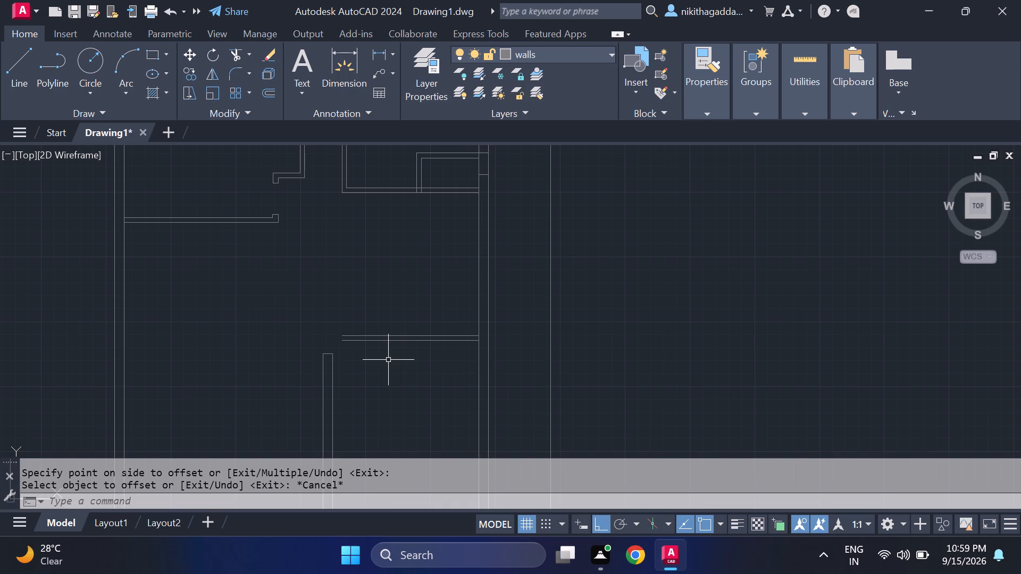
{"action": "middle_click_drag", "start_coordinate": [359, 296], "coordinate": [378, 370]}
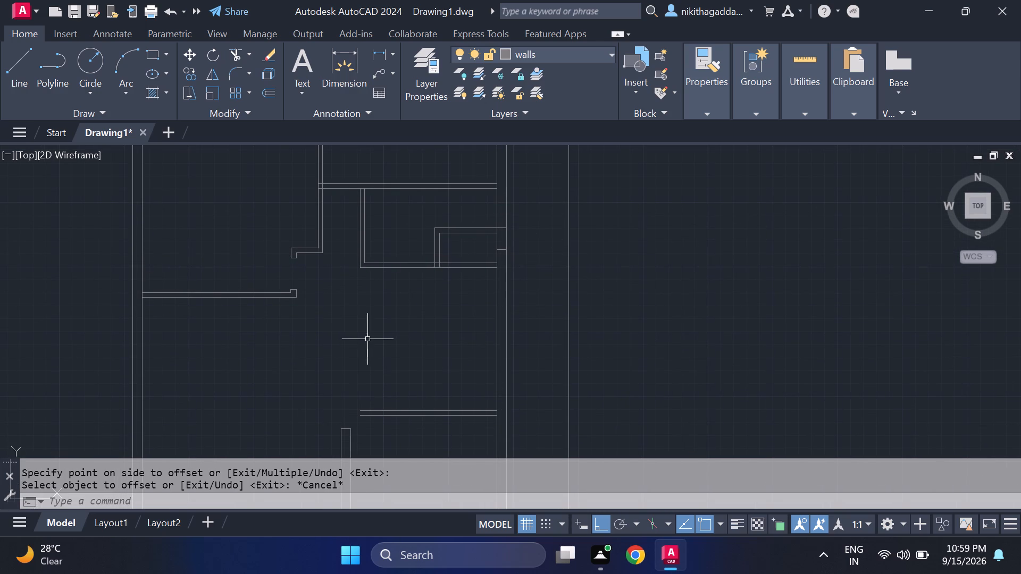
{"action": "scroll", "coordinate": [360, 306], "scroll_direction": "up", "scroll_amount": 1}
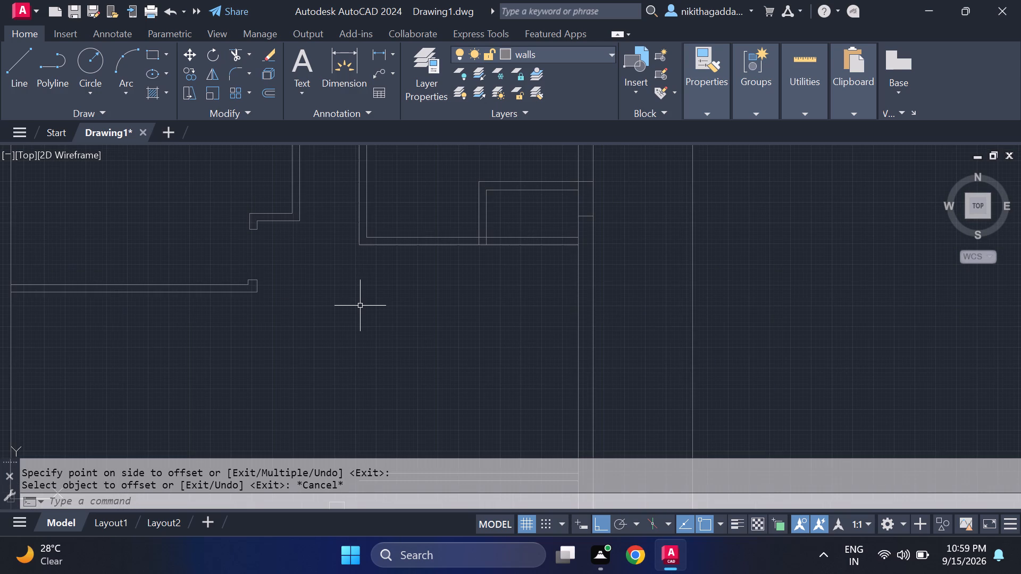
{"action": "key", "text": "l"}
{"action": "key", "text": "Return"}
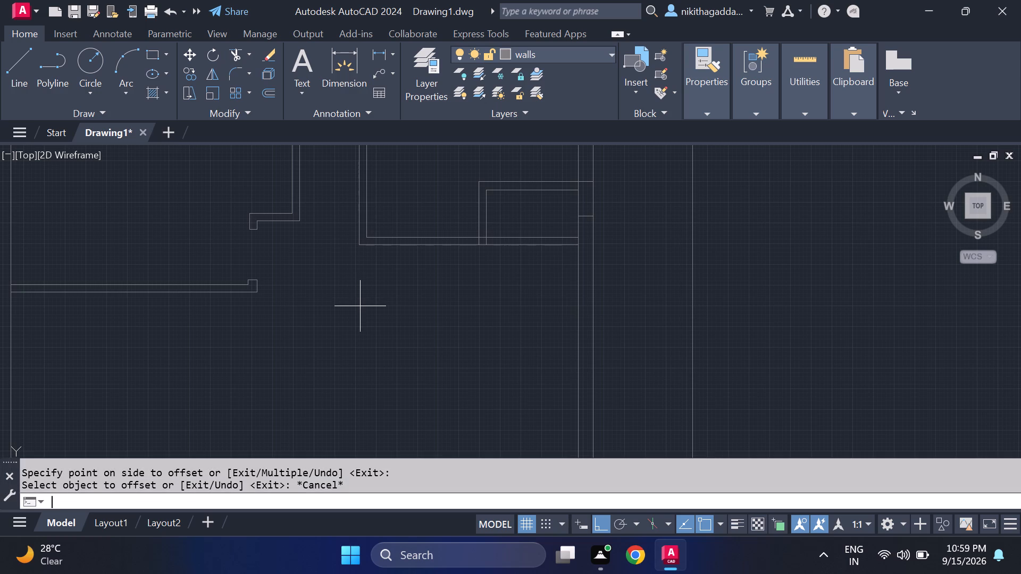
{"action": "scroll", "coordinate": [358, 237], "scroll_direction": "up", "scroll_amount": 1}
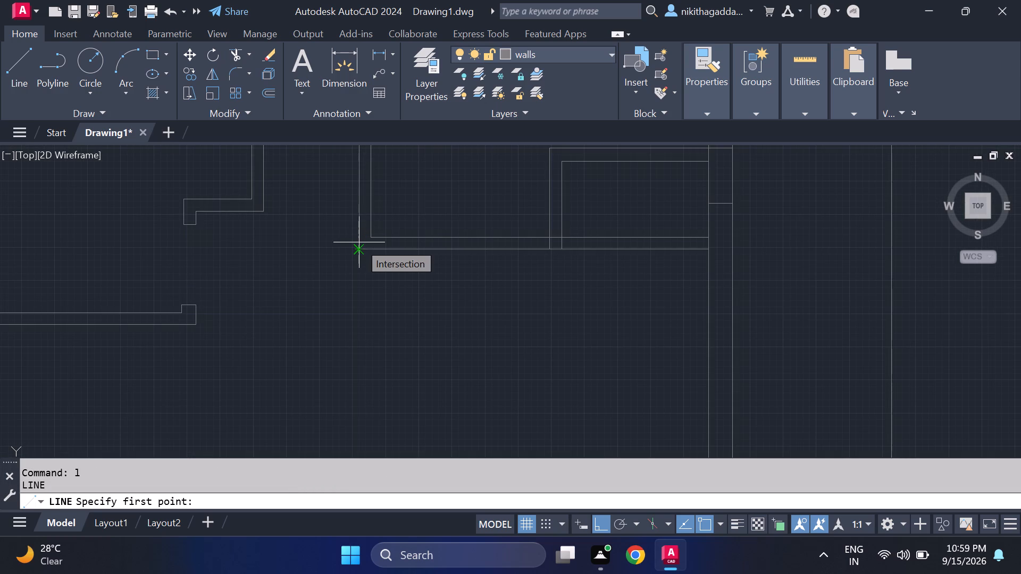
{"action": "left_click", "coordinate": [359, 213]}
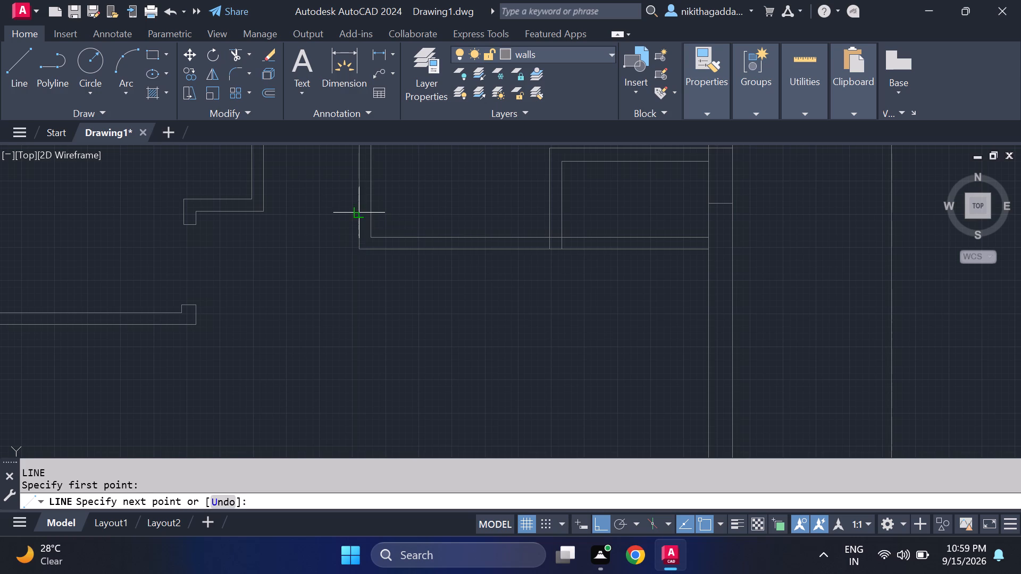
With Ortho off, draw a slanted line down-left from the right room's bottom-left outer corner, continuing down to the left partition's lower-face level.
{"action": "key", "text": "F8"}
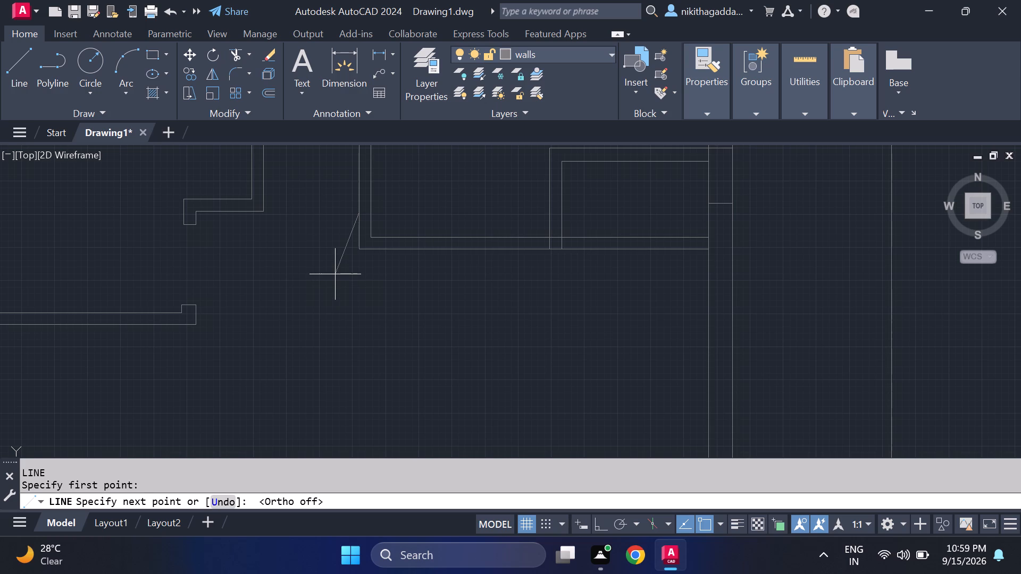
{"action": "key", "text": "Escape"}
{"action": "key", "text": "l"}
{"action": "key", "text": "Return"}
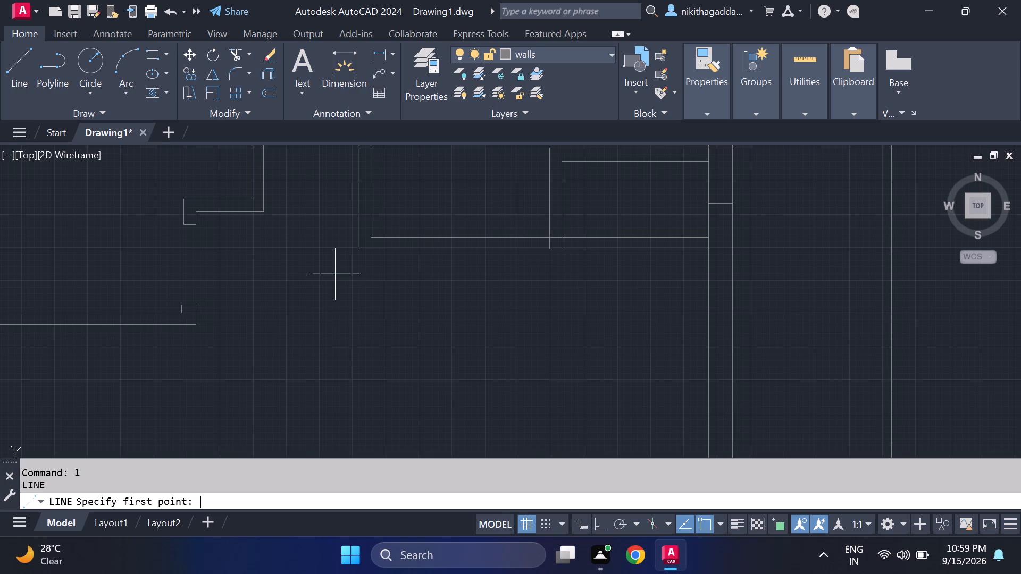
{"action": "left_click", "coordinate": [363, 250]}
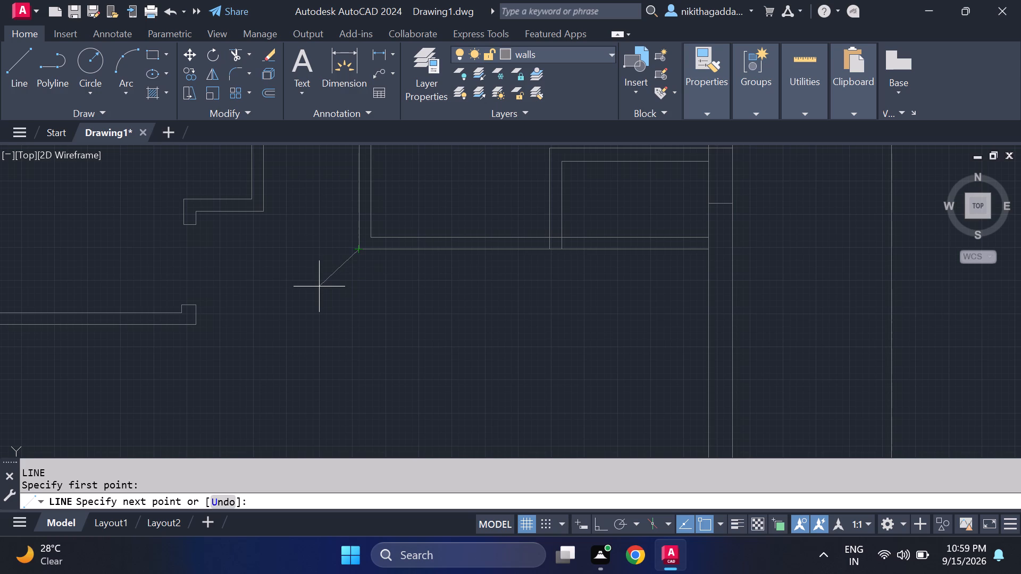
{"action": "scroll", "coordinate": [331, 290], "scroll_direction": "down", "scroll_amount": 2}
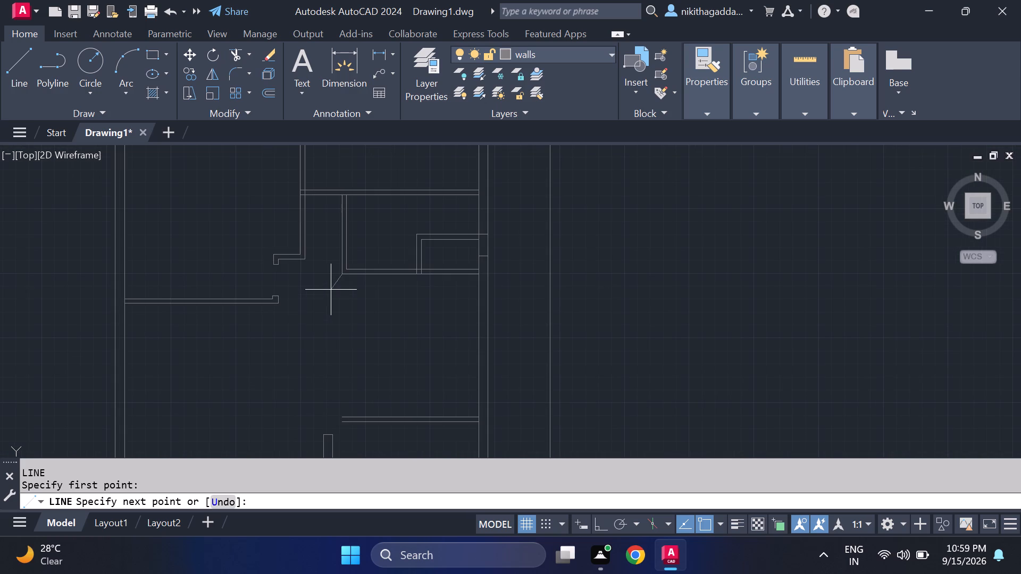
{"action": "scroll", "coordinate": [327, 289], "scroll_direction": "up", "scroll_amount": 2}
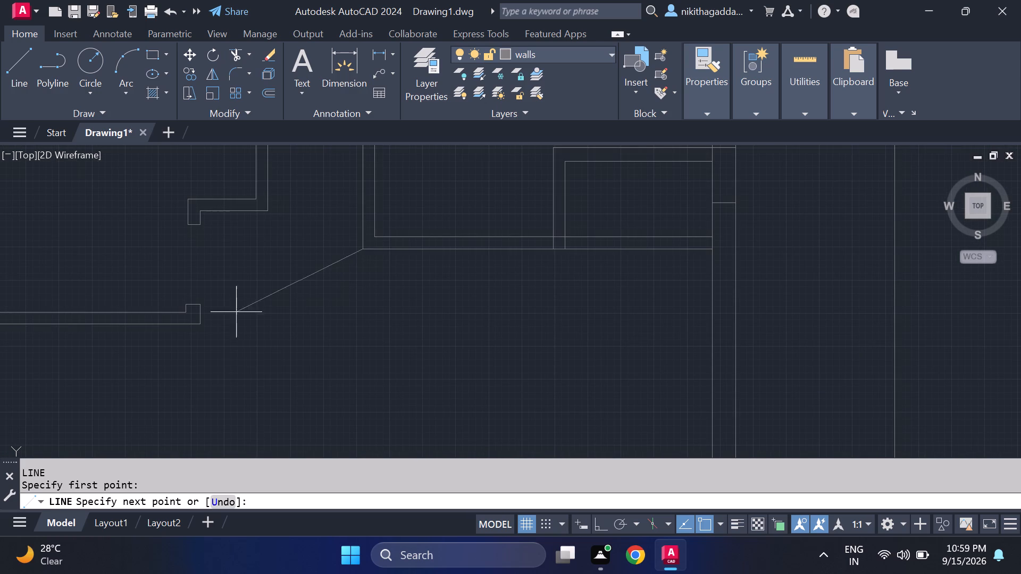
{"action": "left_click", "coordinate": [339, 285]}
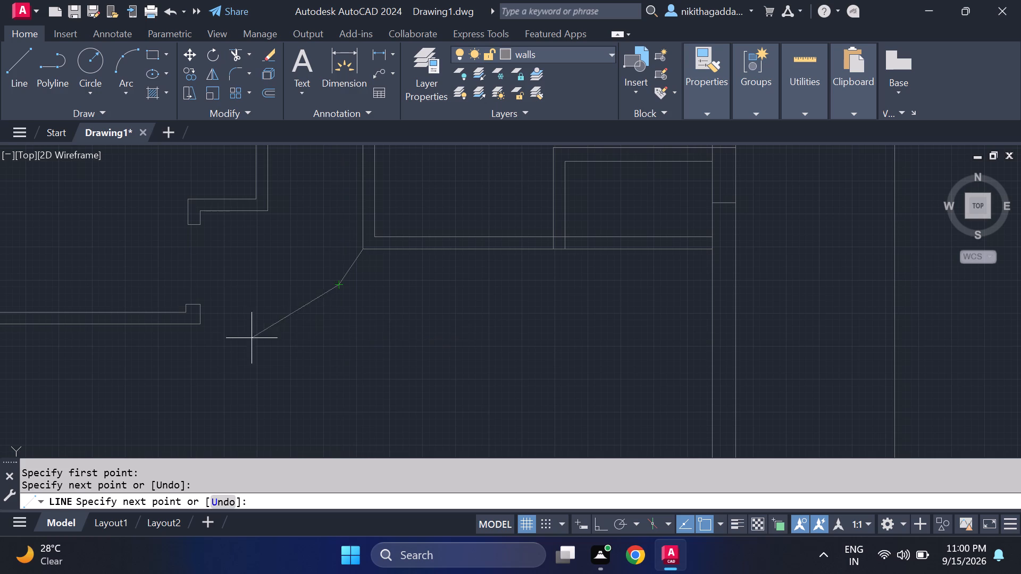
{"action": "left_click", "coordinate": [338, 324]}
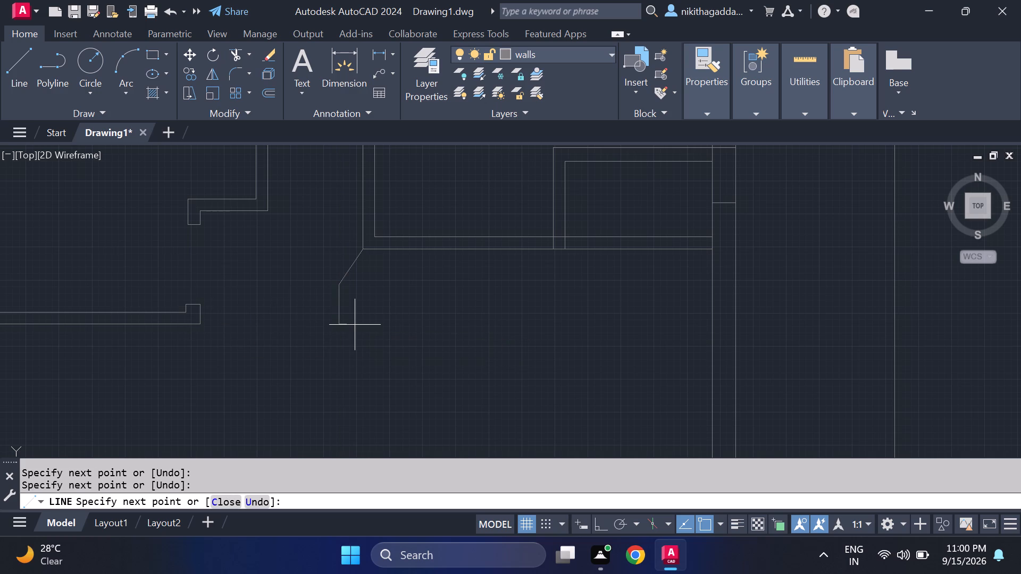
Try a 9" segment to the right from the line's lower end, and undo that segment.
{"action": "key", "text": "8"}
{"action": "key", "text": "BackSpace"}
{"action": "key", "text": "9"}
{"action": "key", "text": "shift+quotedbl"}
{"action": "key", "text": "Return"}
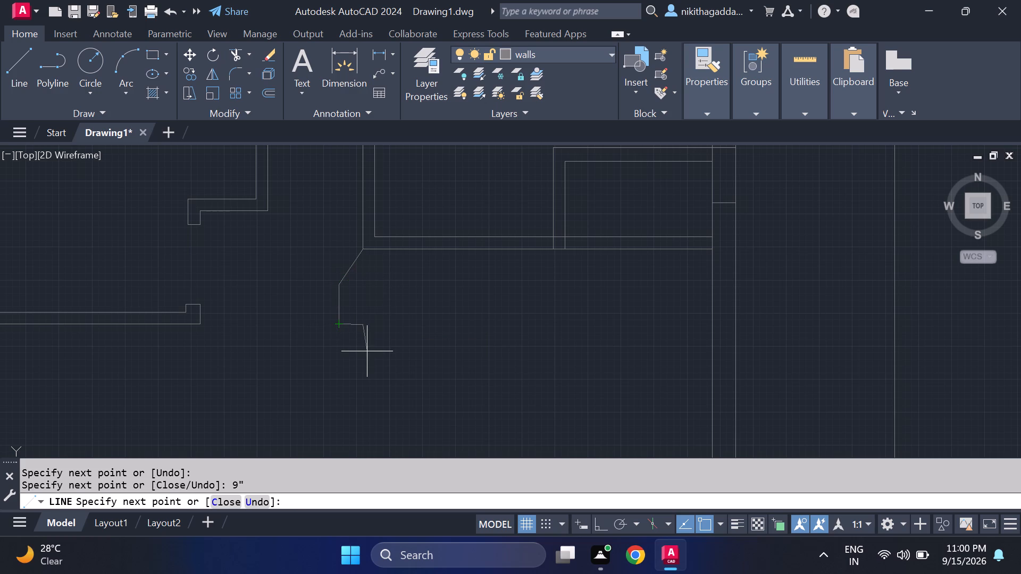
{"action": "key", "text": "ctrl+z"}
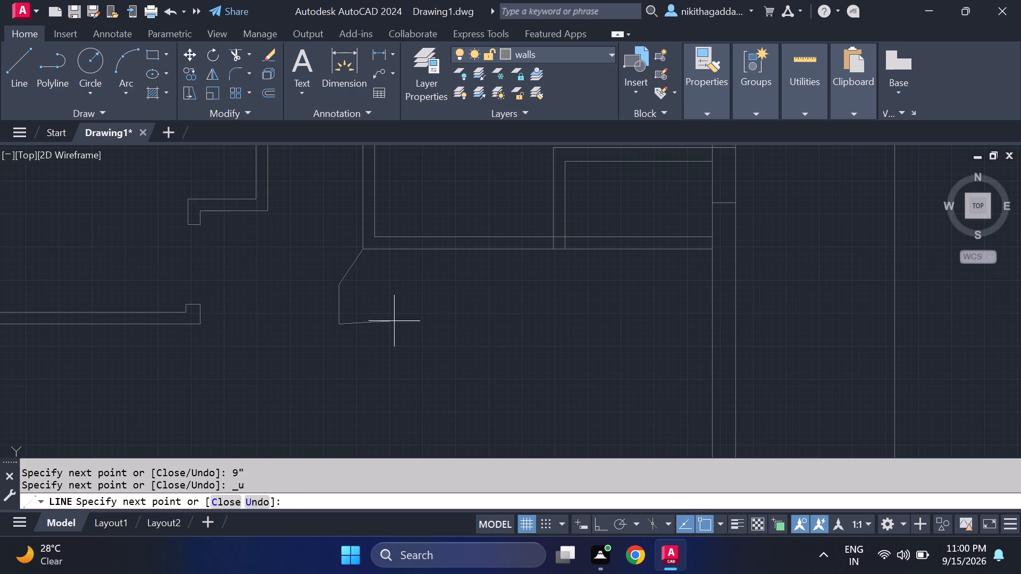
With Ortho on, add a 9" horizontal segment to the right from the line's lower end.
{"action": "key", "text": "F8"}
{"action": "key", "text": "9"}
{"action": "key", "text": "shift+quotedbl"}
{"action": "key", "text": "Return"}
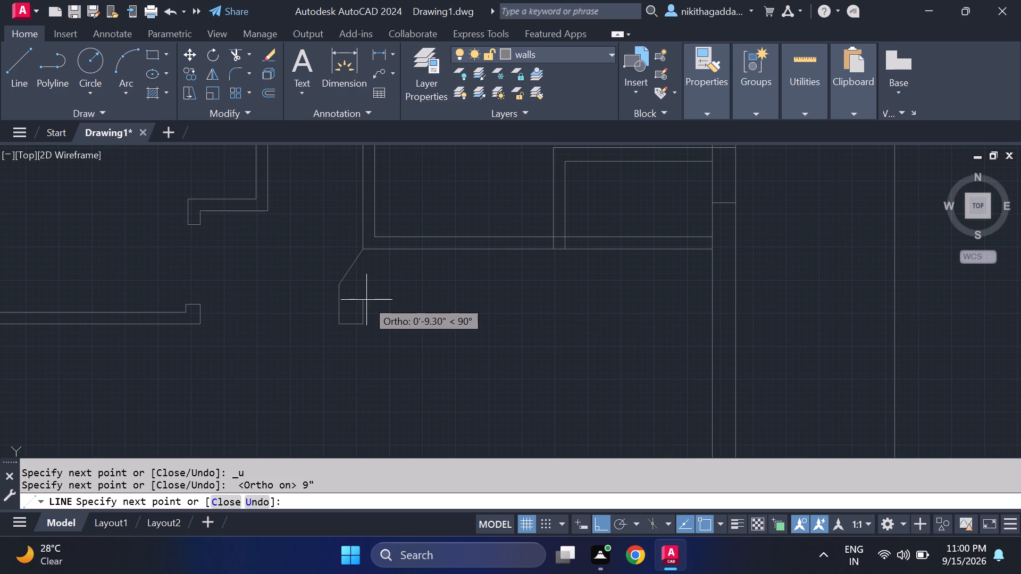
With Ortho off, continue the line slightly up-left, then up-right to the lower face of the right room's bottom partition.
{"action": "key", "text": "F8"}
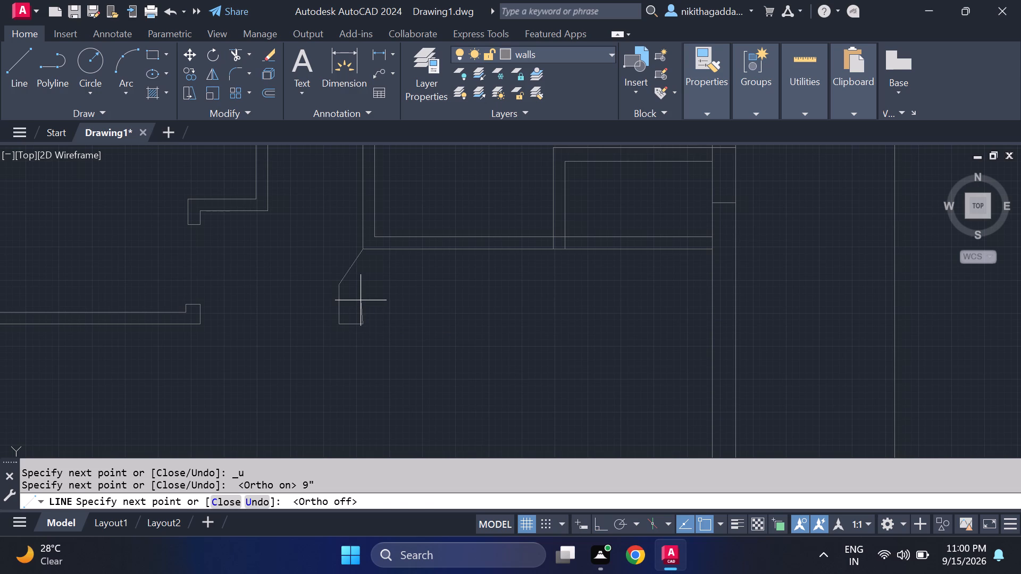
{"action": "key", "text": "F8"}
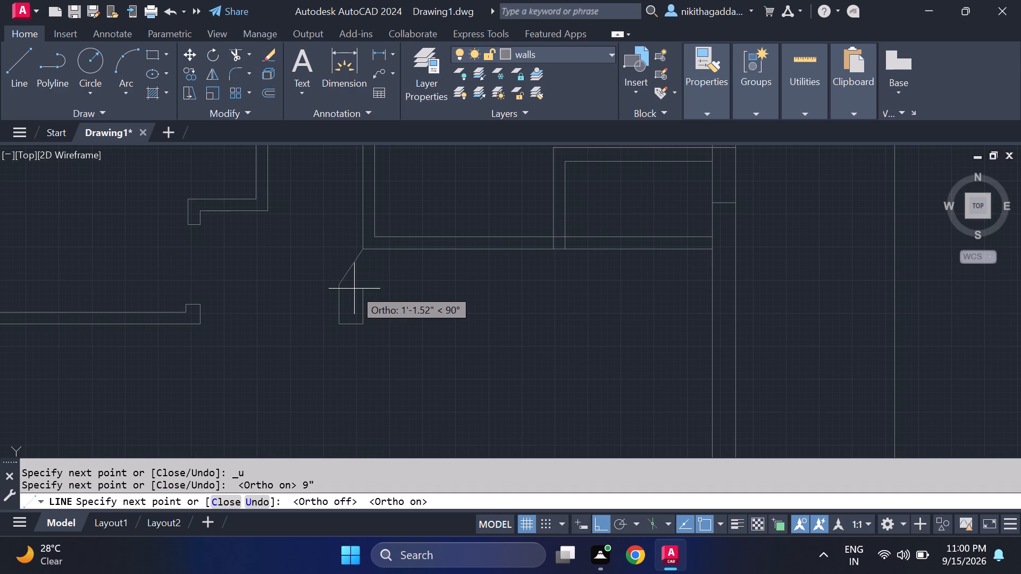
{"action": "key", "text": "F8"}
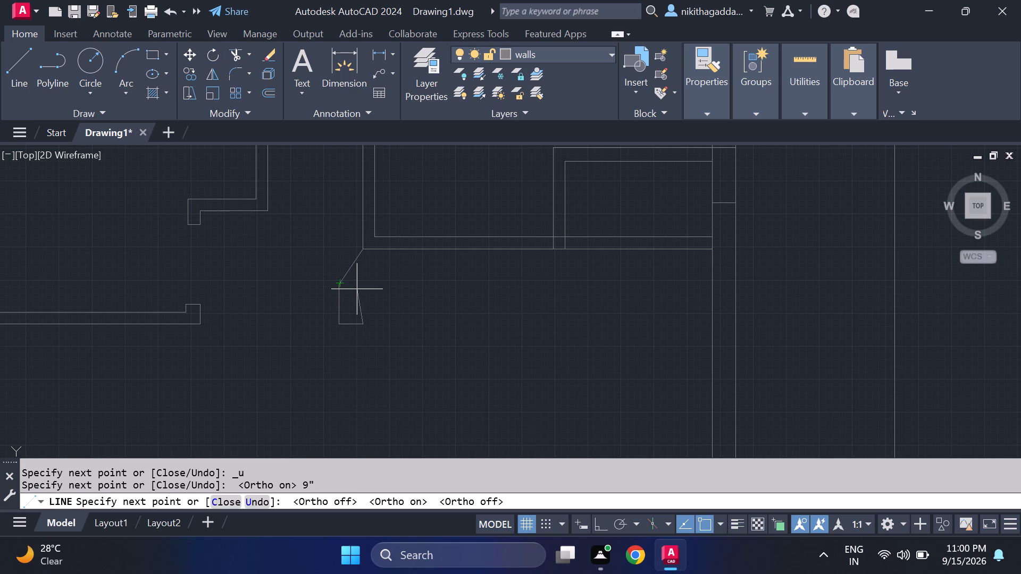
{"action": "left_click", "coordinate": [357, 290]}
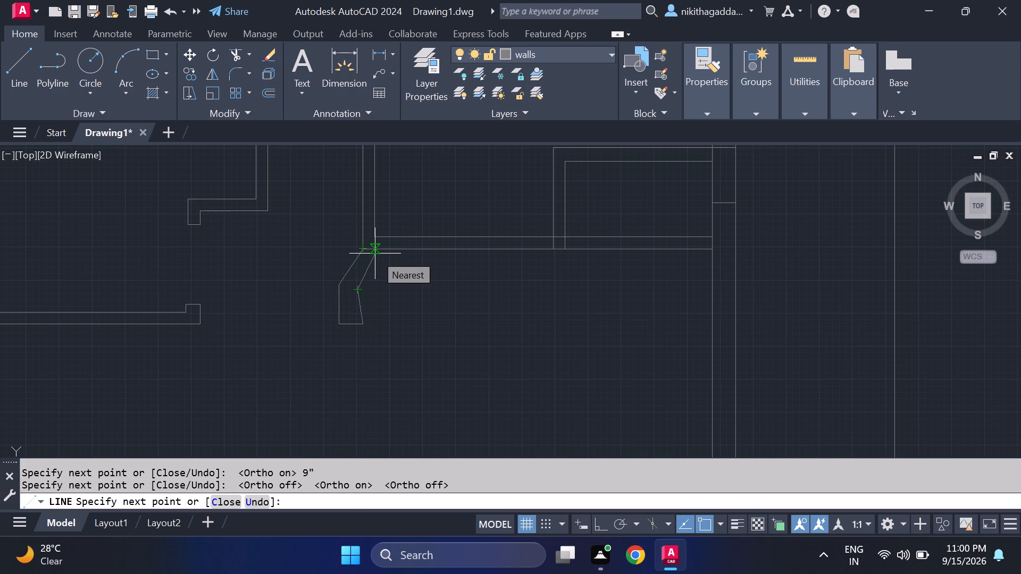
{"action": "scroll", "coordinate": [375, 254], "scroll_direction": "up", "scroll_amount": 1}
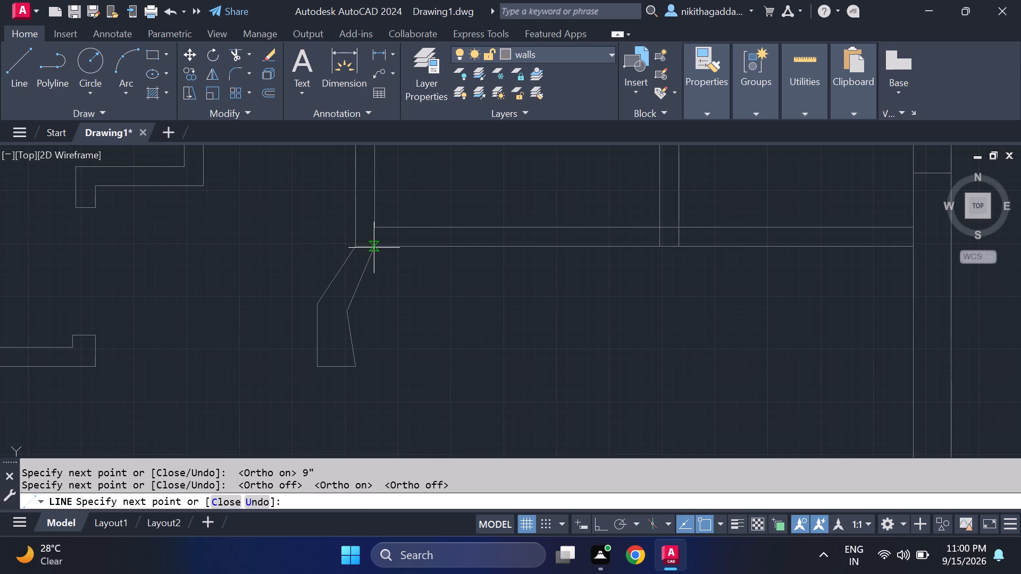
{"action": "left_click", "coordinate": [374, 248]}
{"action": "key", "text": "Escape"}
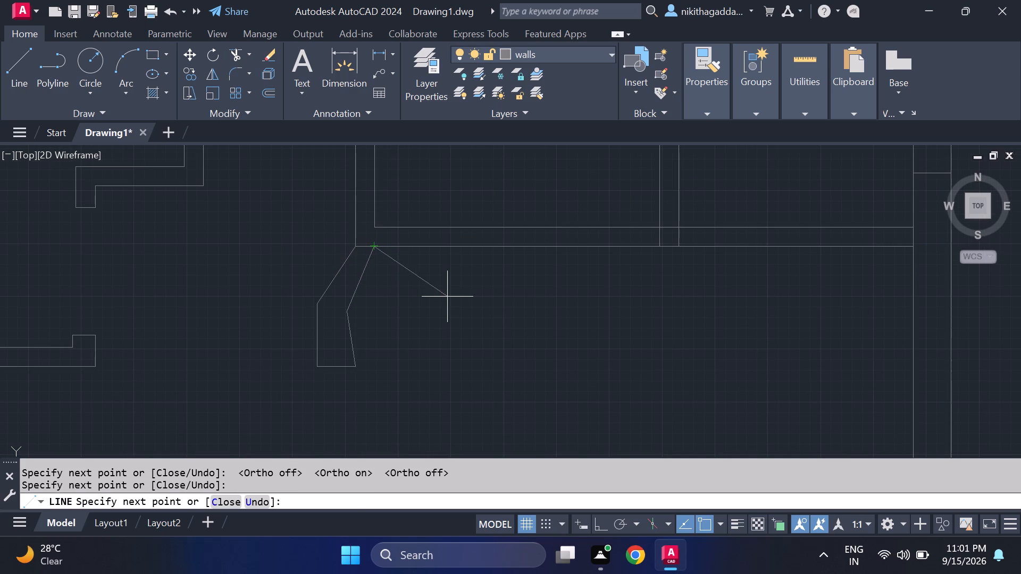
Offset the outer slanted line 4.5" toward the inner side of the angled partition.
{"action": "type", "text": "of"}
{"action": "key", "text": "Return"}
{"action": "key", "text": "4"}
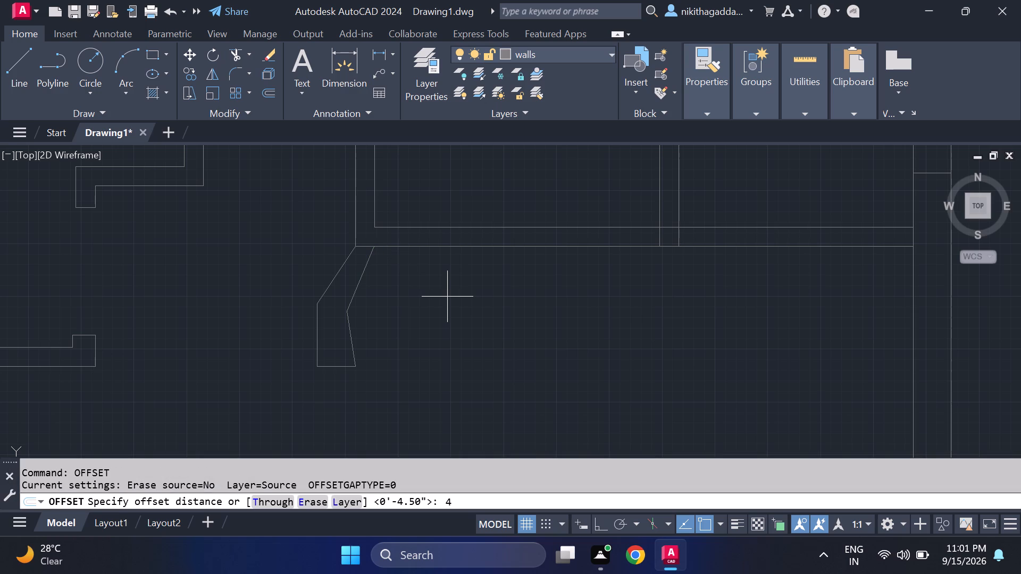
{"action": "key", "text": "period"}
{"action": "key", "text": "5"}
{"action": "key", "text": "shift+quotedbl"}
{"action": "key", "text": "Return"}
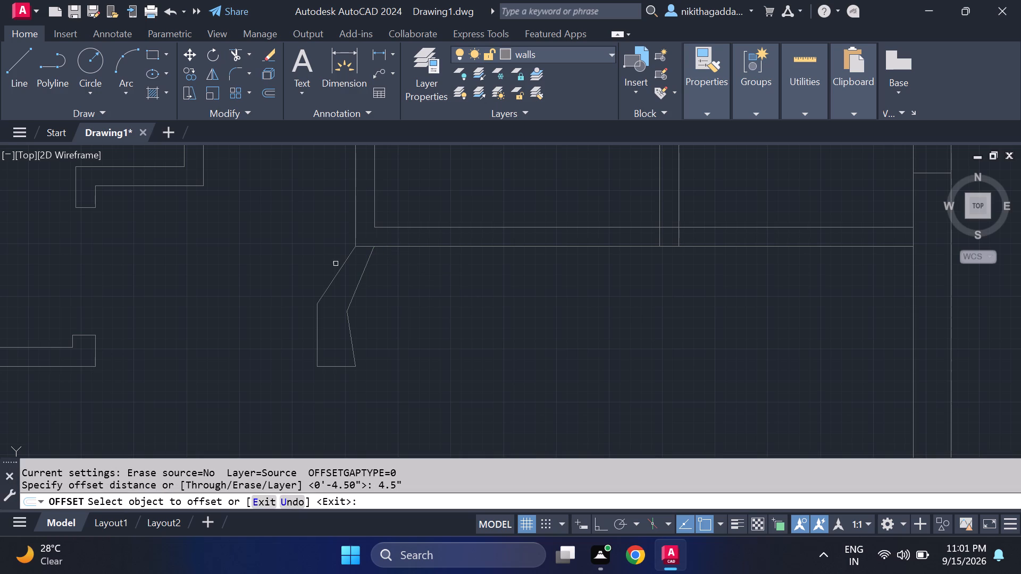
{"action": "left_click", "coordinate": [338, 273]}
{"action": "left_click", "coordinate": [372, 294]}
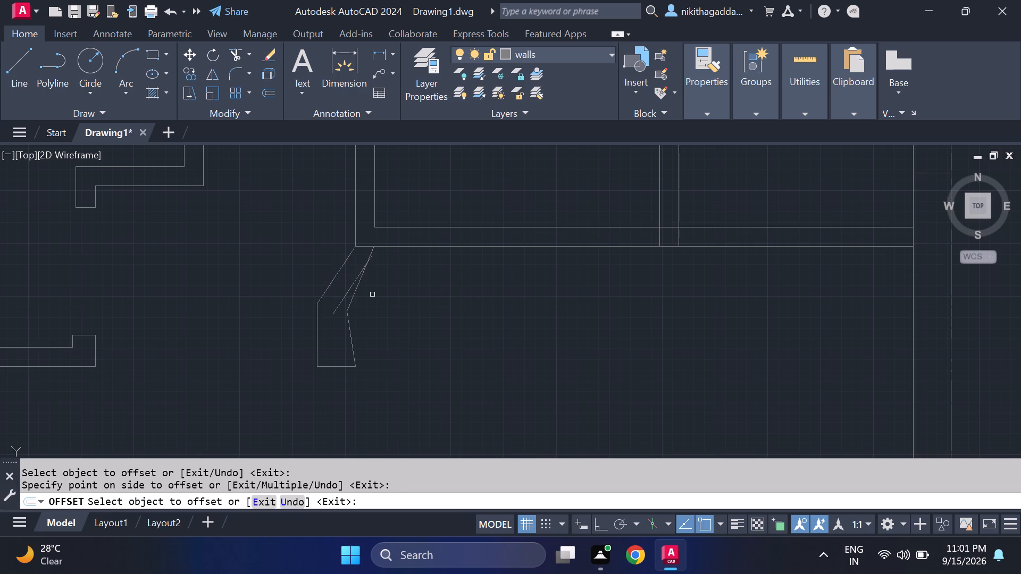
{"action": "key", "text": "Escape"}
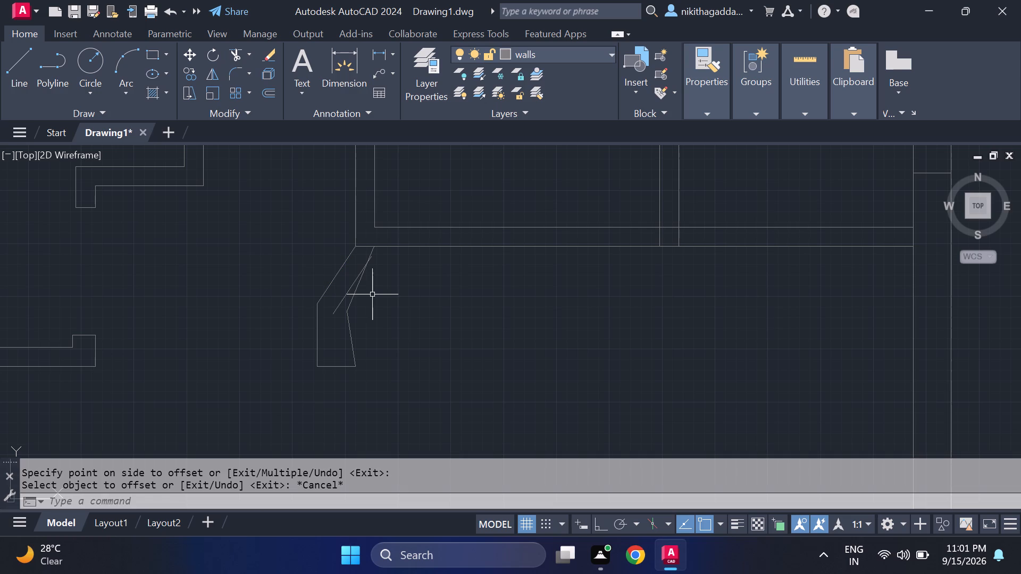
Trim away the freehand inner slanted line on both sides of the offset line.
{"action": "type", "text": "tr"}
{"action": "key", "text": "Return"}
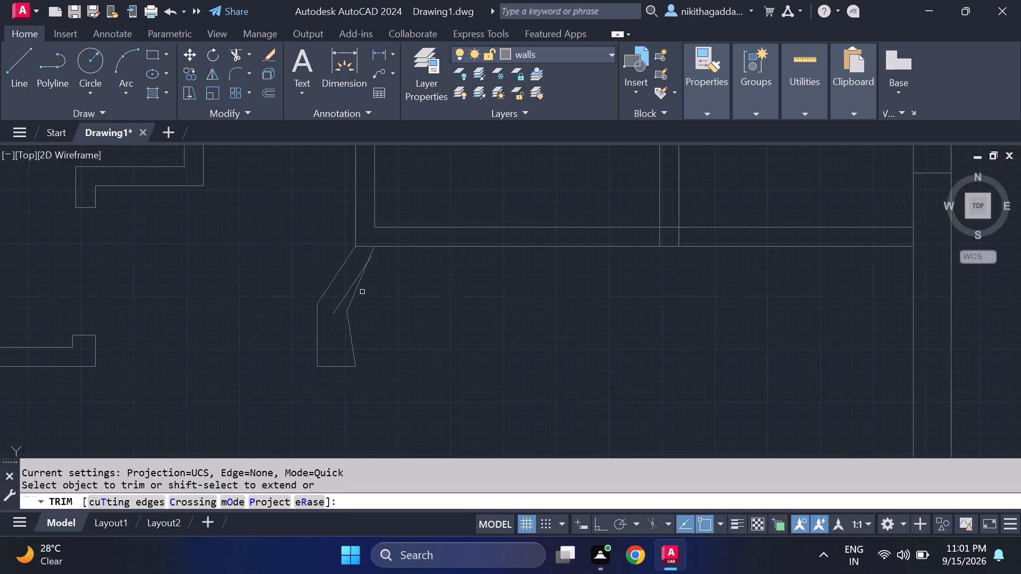
{"action": "left_click", "coordinate": [352, 302]}
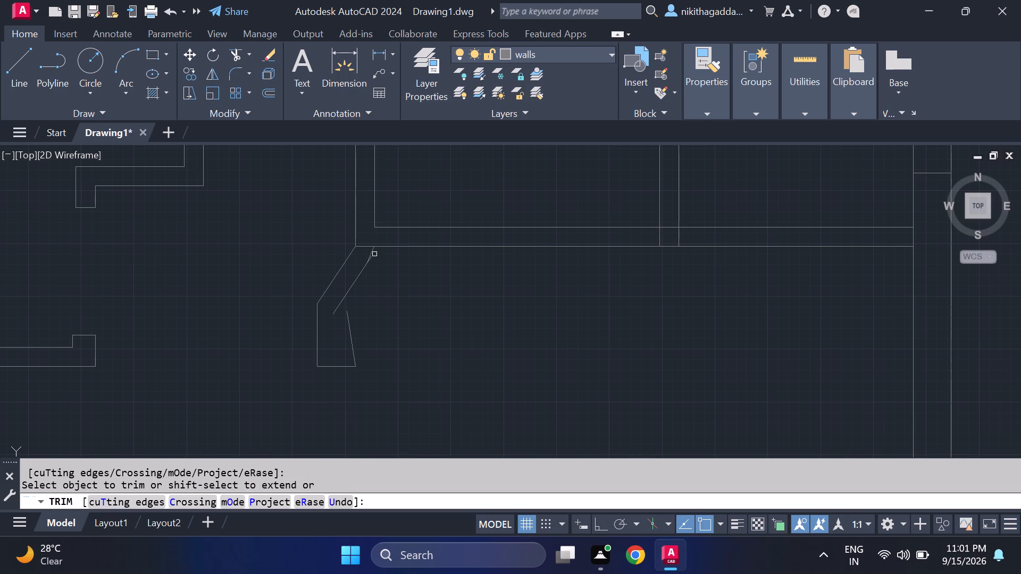
{"action": "left_click", "coordinate": [373, 252]}
{"action": "key", "text": "Escape"}
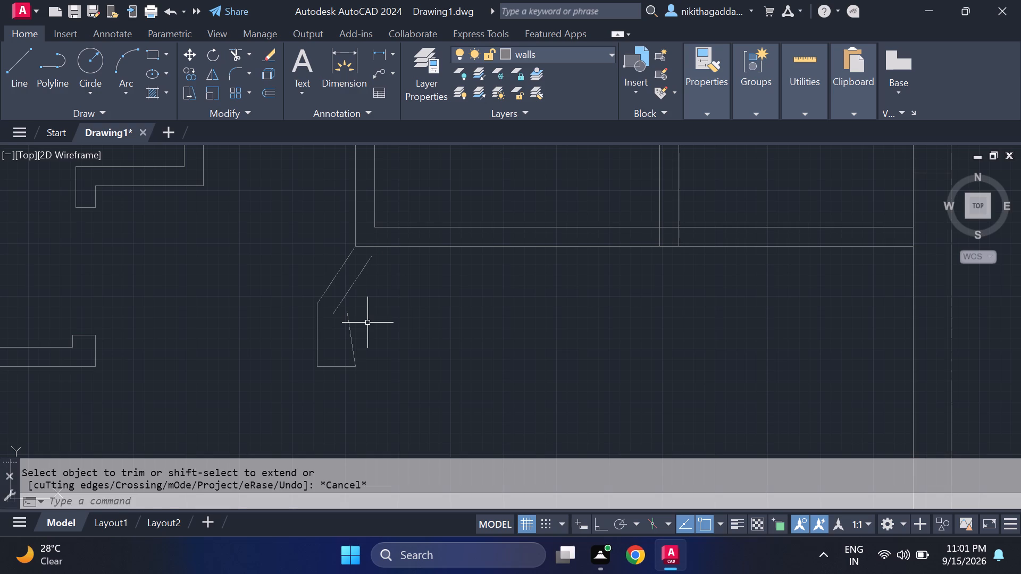
Move the short steep inner line by its top endpoint to the lower end of the offset slanted line.
{"action": "left_click", "coordinate": [367, 329]}
{"action": "left_click", "coordinate": [341, 349]}
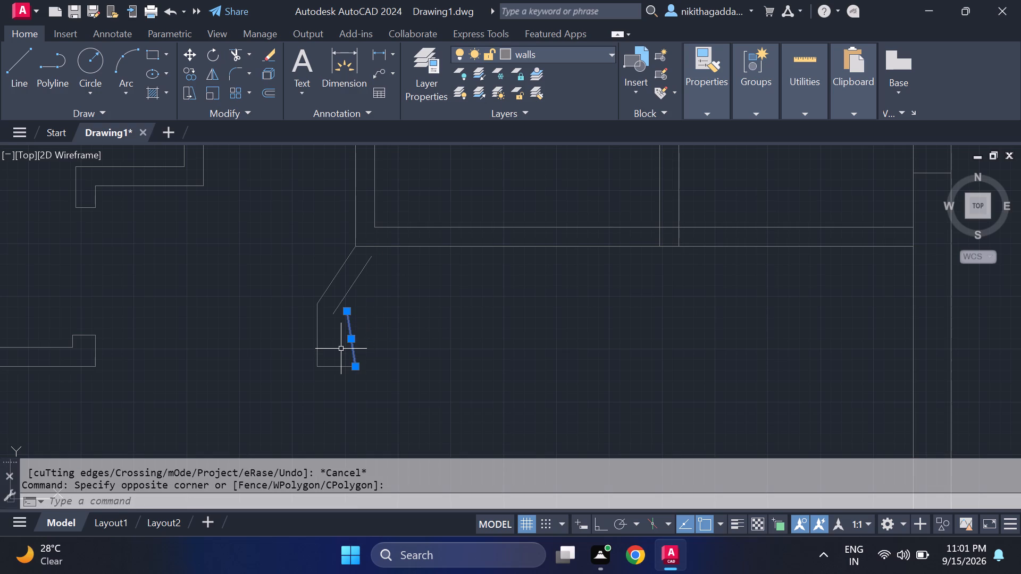
{"action": "key", "text": "m"}
{"action": "key", "text": "Return"}
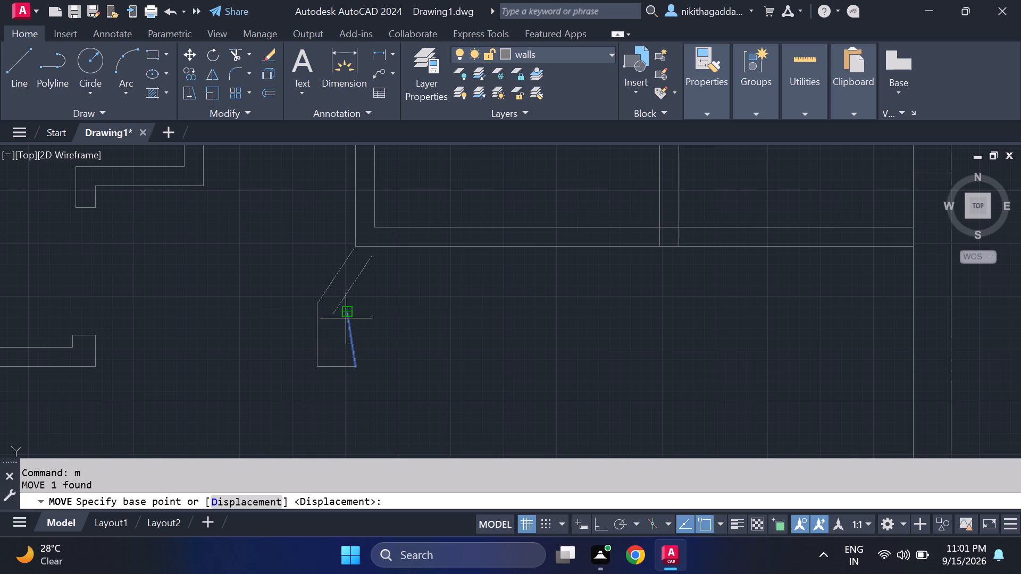
{"action": "left_click", "coordinate": [347, 313]}
{"action": "left_click", "coordinate": [332, 317]}
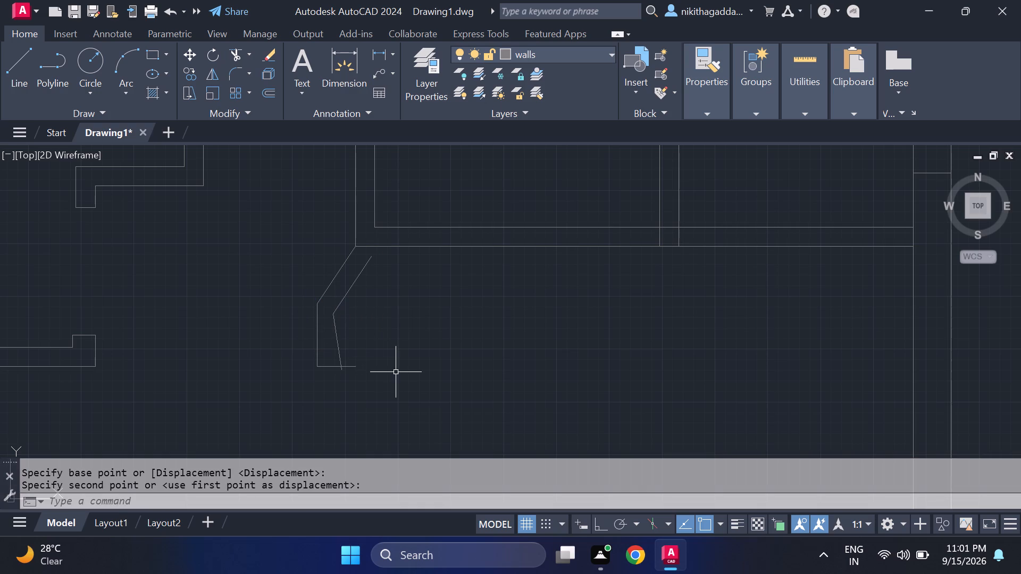
Extend the offset slanted line up to the lower face of the right room's bottom partition.
{"action": "scroll", "coordinate": [399, 375], "scroll_direction": "down", "scroll_amount": 2}
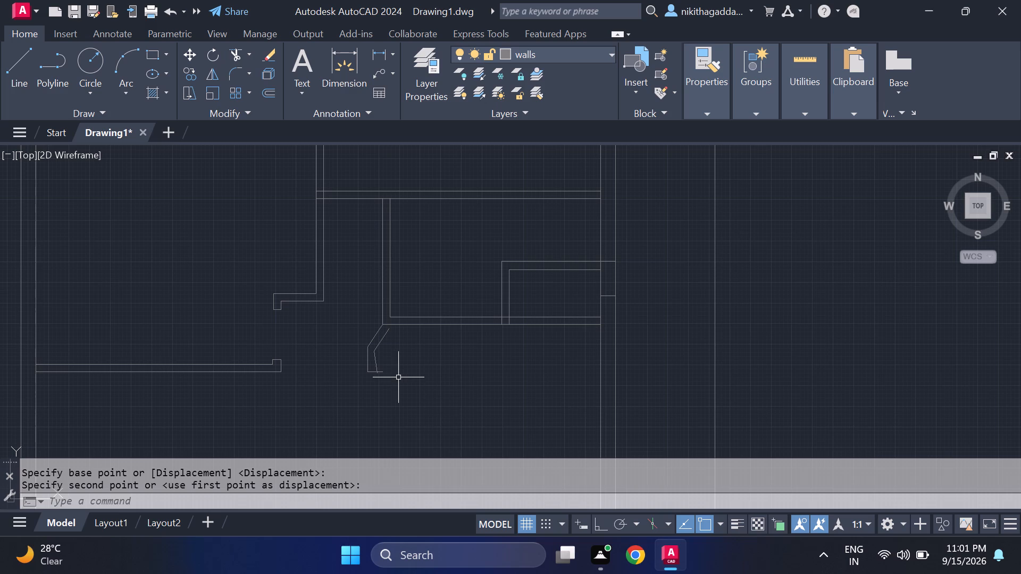
{"action": "type", "text": "ex"}
{"action": "key", "text": "Return"}
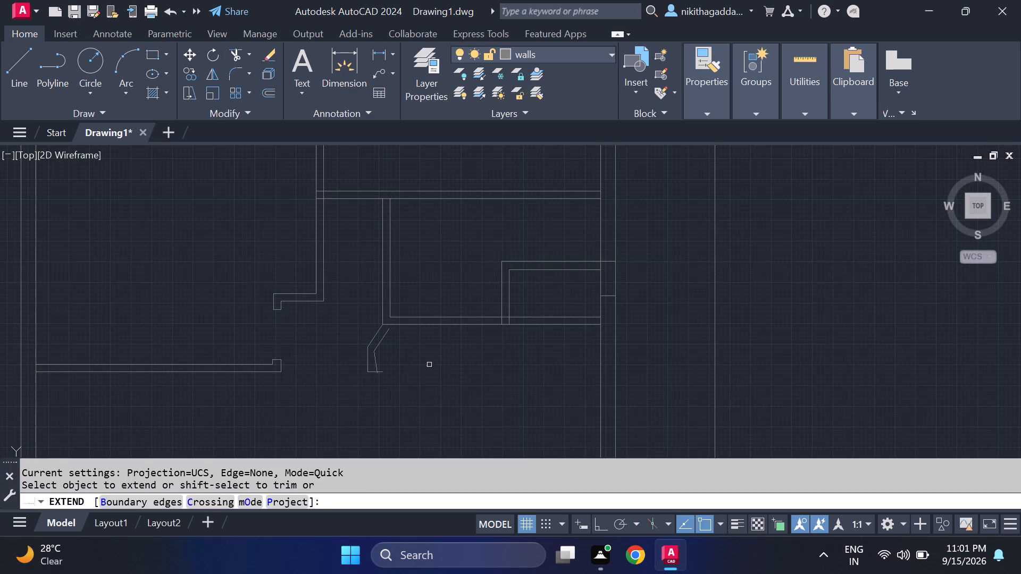
{"action": "scroll", "coordinate": [399, 343], "scroll_direction": "up", "scroll_amount": 2}
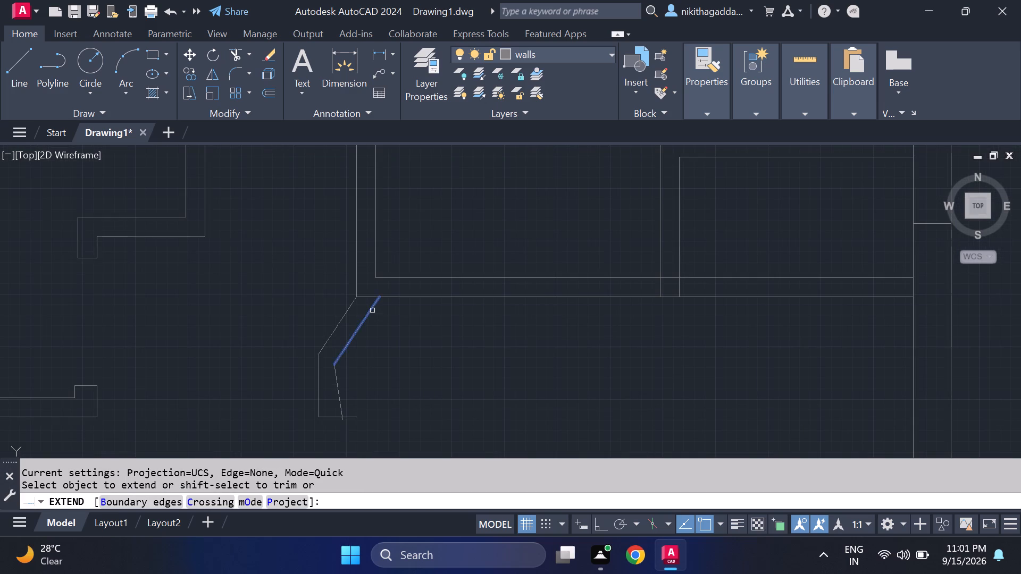
{"action": "left_click", "coordinate": [372, 310]}
{"action": "key", "text": "Escape"}
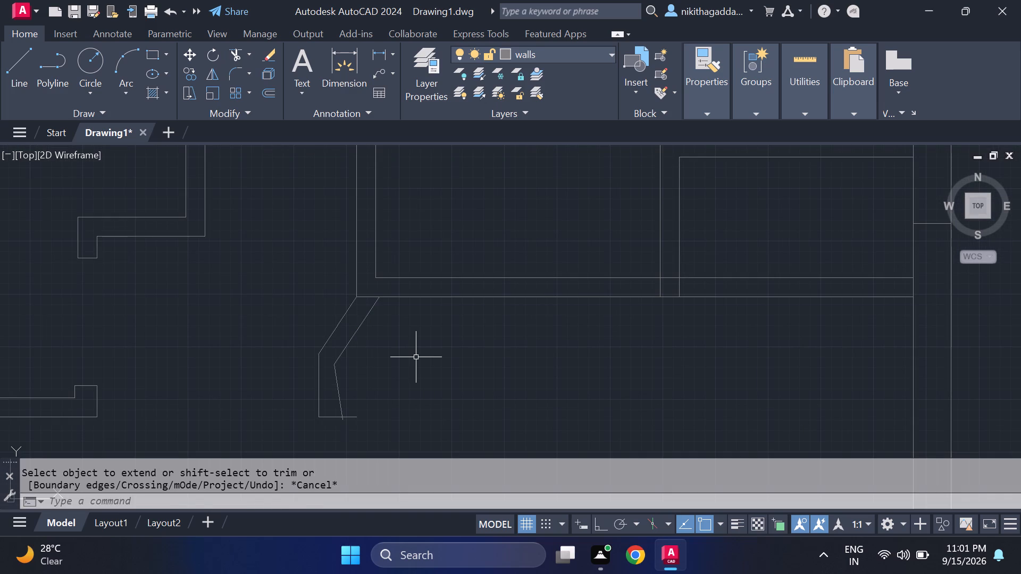
Trim the overhanging ends of the bottom edge and inner line at the angled partition's bottom-right corner.
{"action": "type", "text": "tr"}
{"action": "key", "text": "Return"}
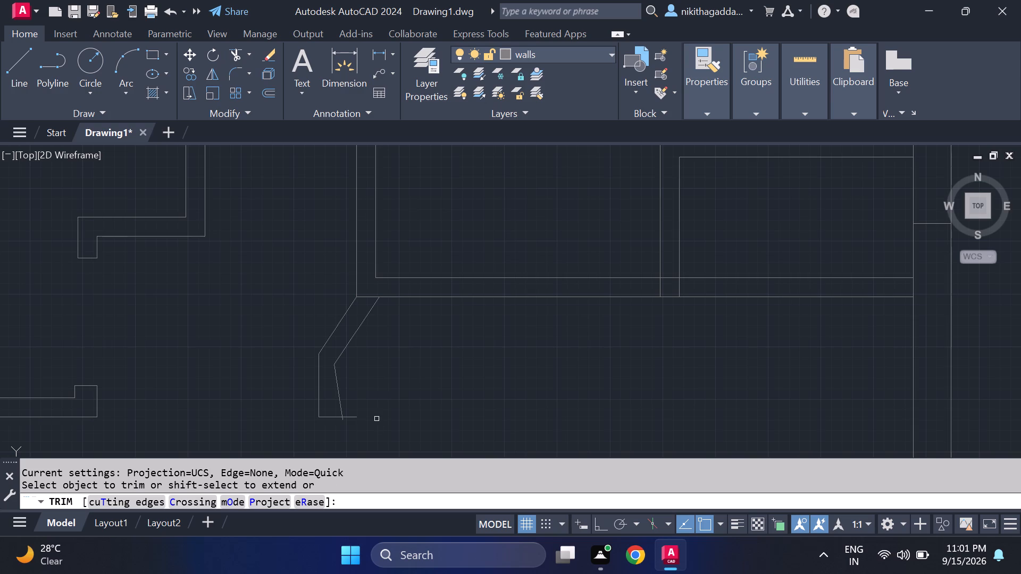
{"action": "scroll", "coordinate": [357, 426], "scroll_direction": "up", "scroll_amount": 2}
{"action": "left_click_drag", "start_coordinate": [340, 390], "coordinate": [342, 427]}
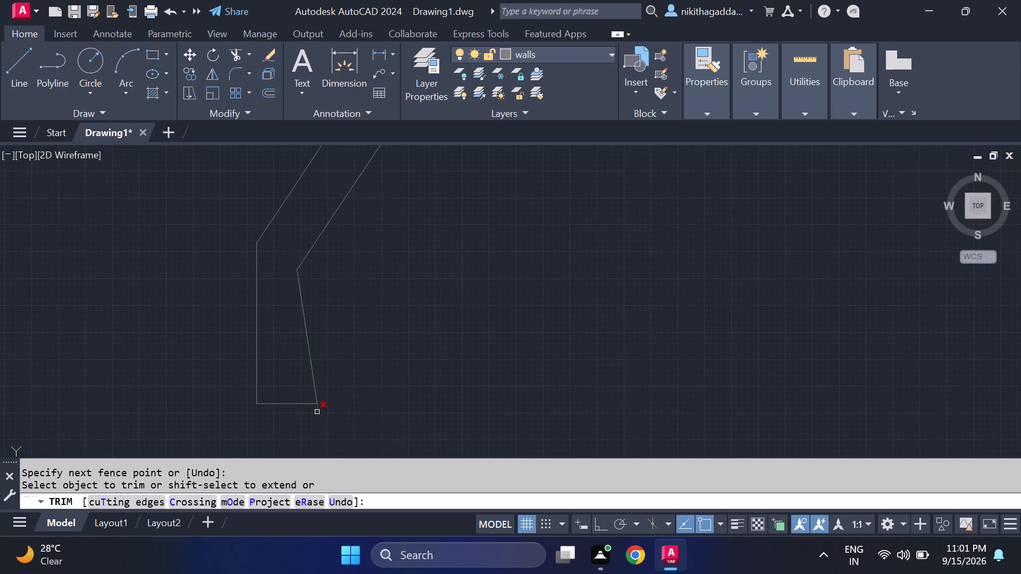
{"action": "left_click", "coordinate": [317, 410]}
{"action": "scroll", "coordinate": [380, 403], "scroll_direction": "down", "scroll_amount": 4}
{"action": "scroll", "coordinate": [433, 405], "scroll_direction": "down", "scroll_amount": 3}
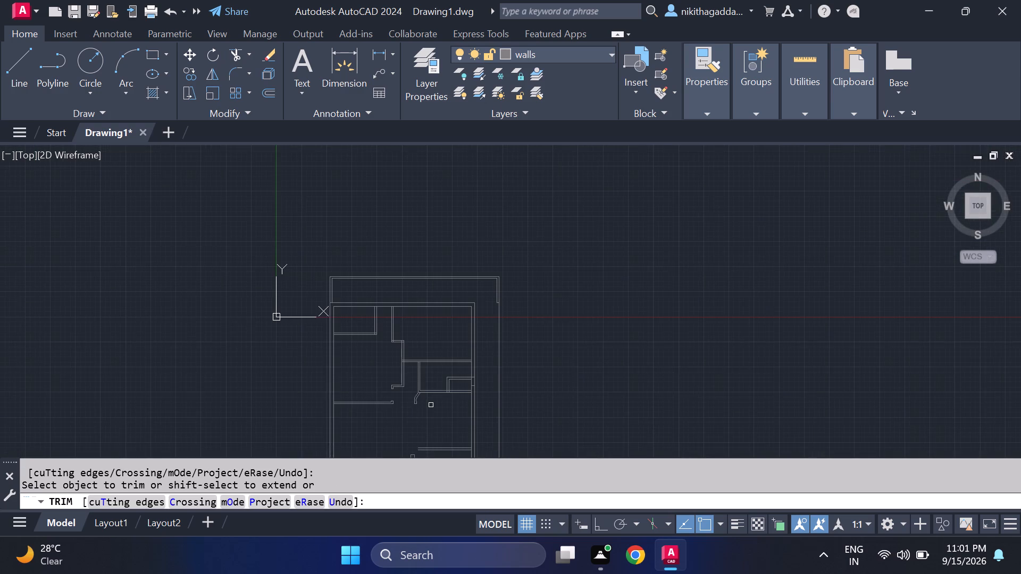
{"action": "middle_click_drag", "start_coordinate": [431, 405], "coordinate": [394, 327]}
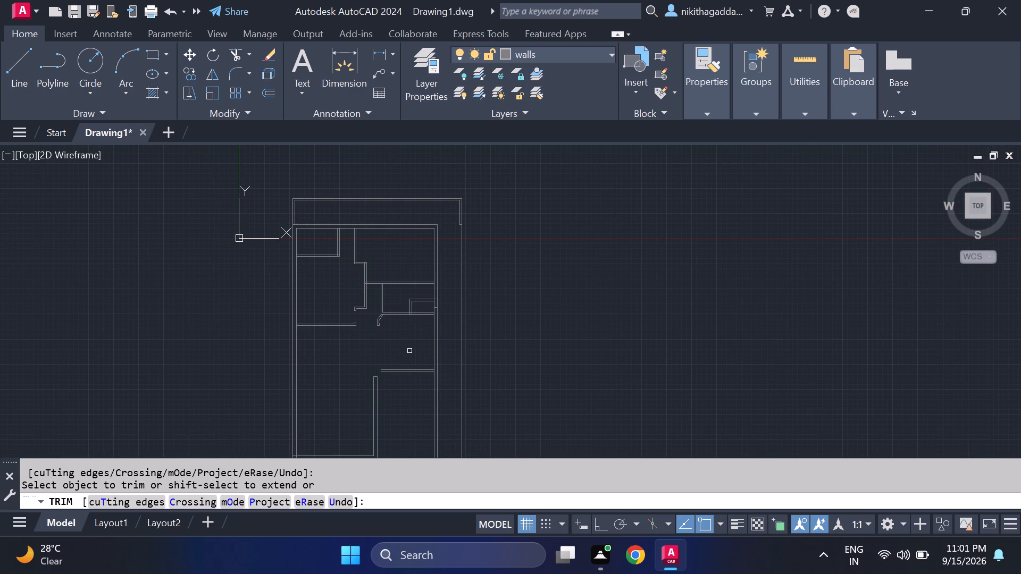
{"action": "scroll", "coordinate": [409, 351], "scroll_direction": "up", "scroll_amount": 1}
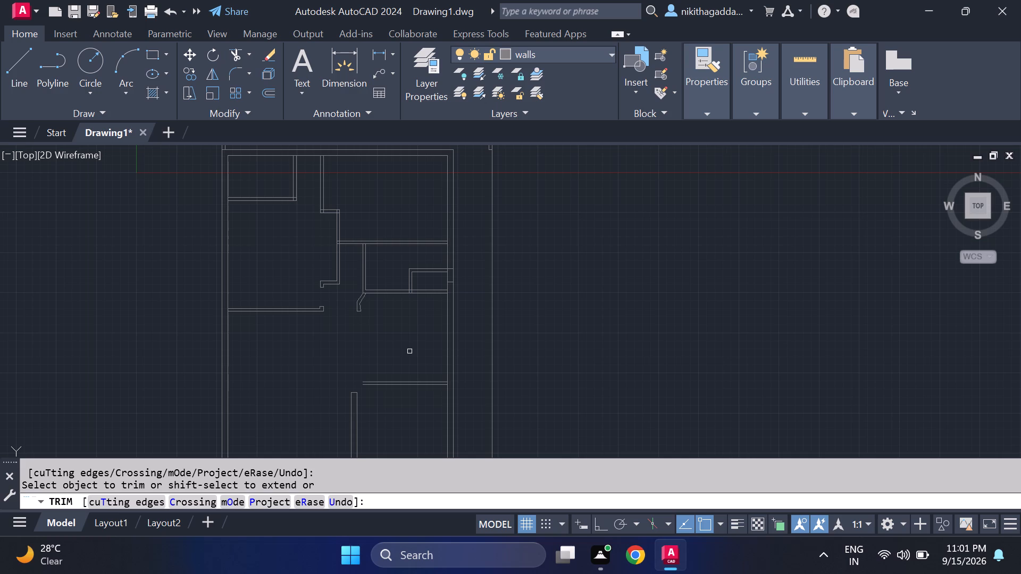
{"action": "key", "text": "Escape"}
Draw a line chain from the lower right partition's upper face: up-left diagonal, vertical, and short horizontal edge ending in line with the angled partition's left edge.
{"action": "key", "text": "l"}
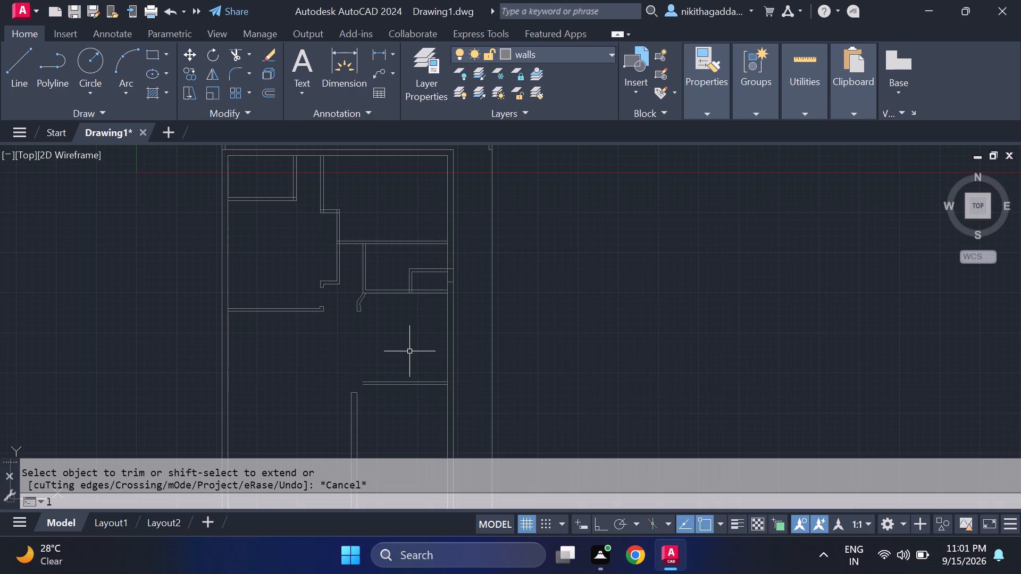
{"action": "key", "text": "Return"}
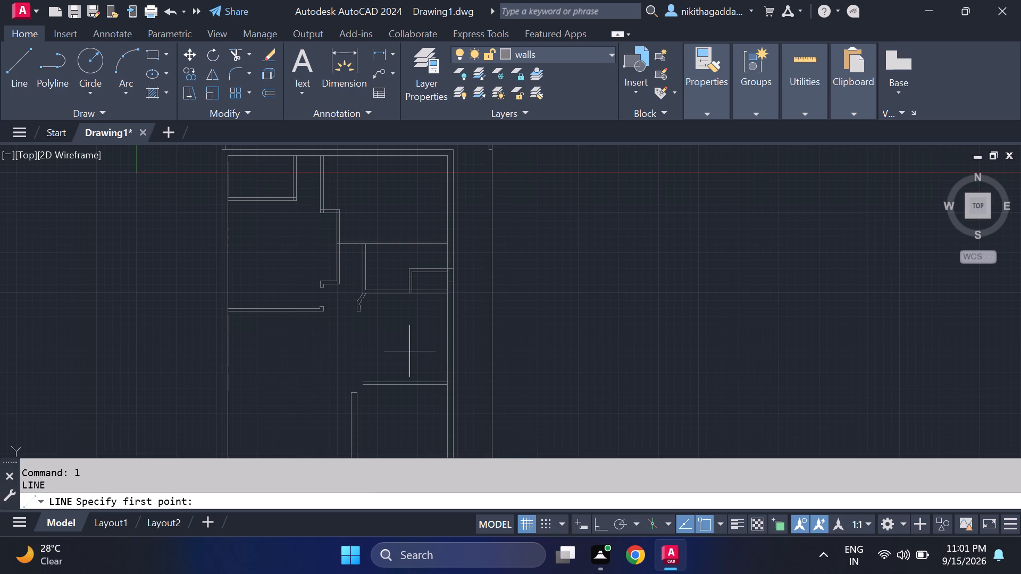
{"action": "scroll", "coordinate": [373, 420], "scroll_direction": "up", "scroll_amount": 1}
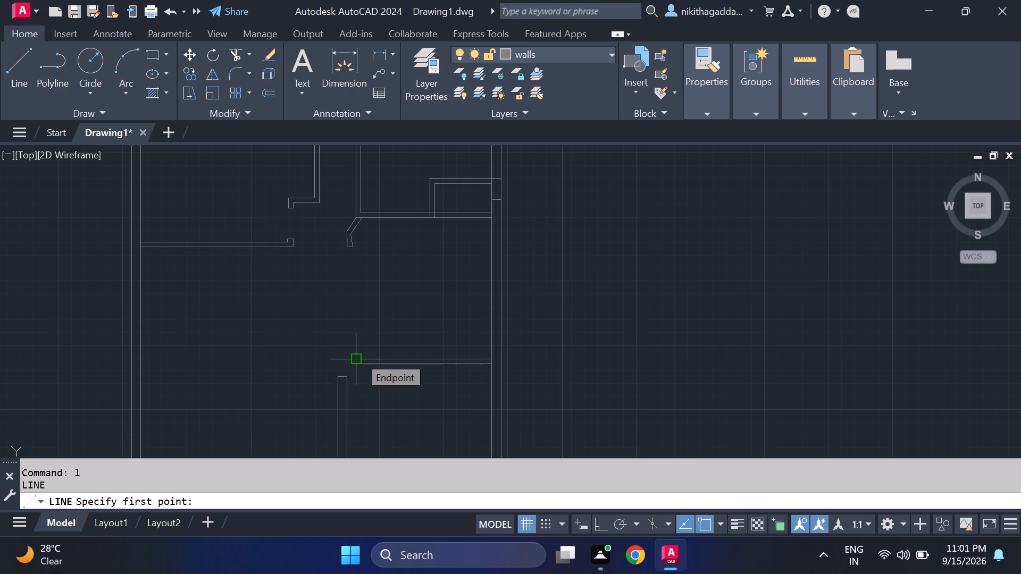
{"action": "left_click", "coordinate": [388, 358]}
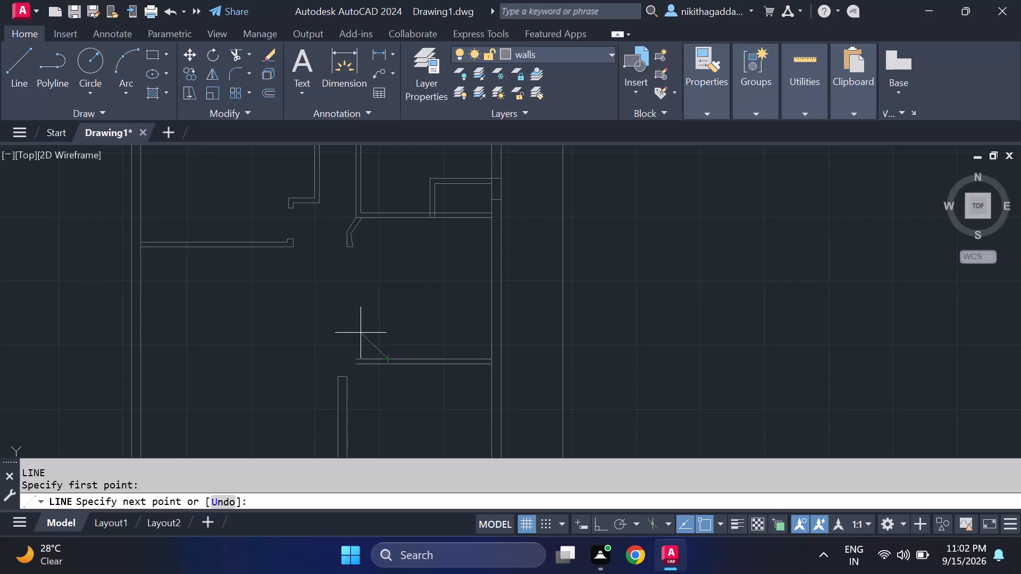
{"action": "left_click", "coordinate": [361, 333]}
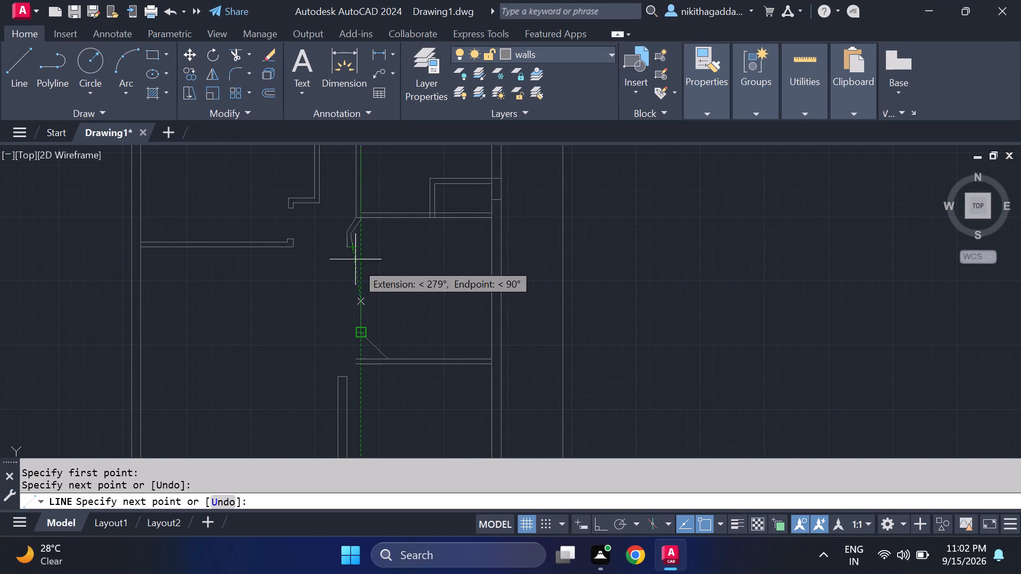
{"action": "left_click", "coordinate": [363, 301]}
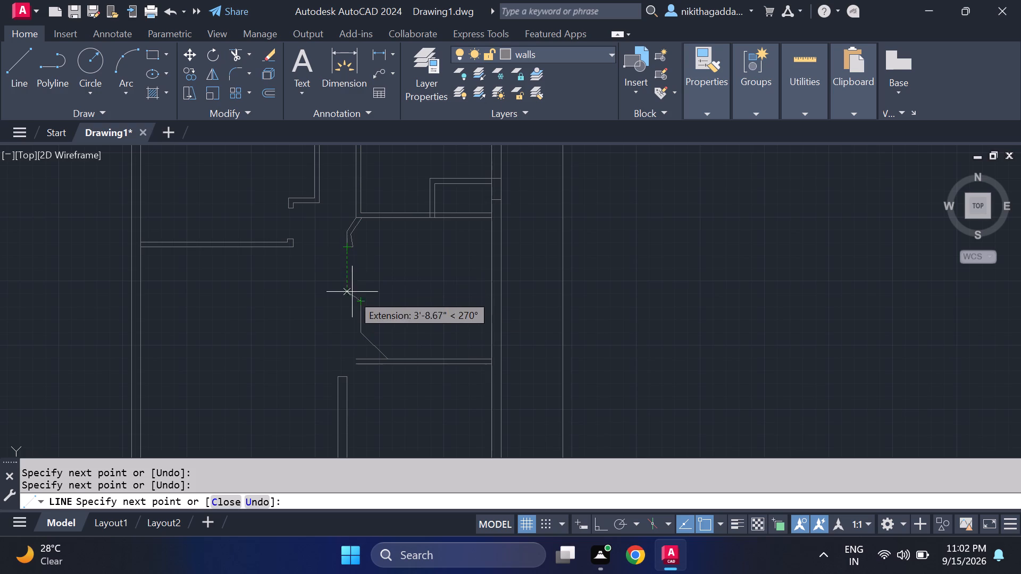
{"action": "left_click", "coordinate": [347, 303]}
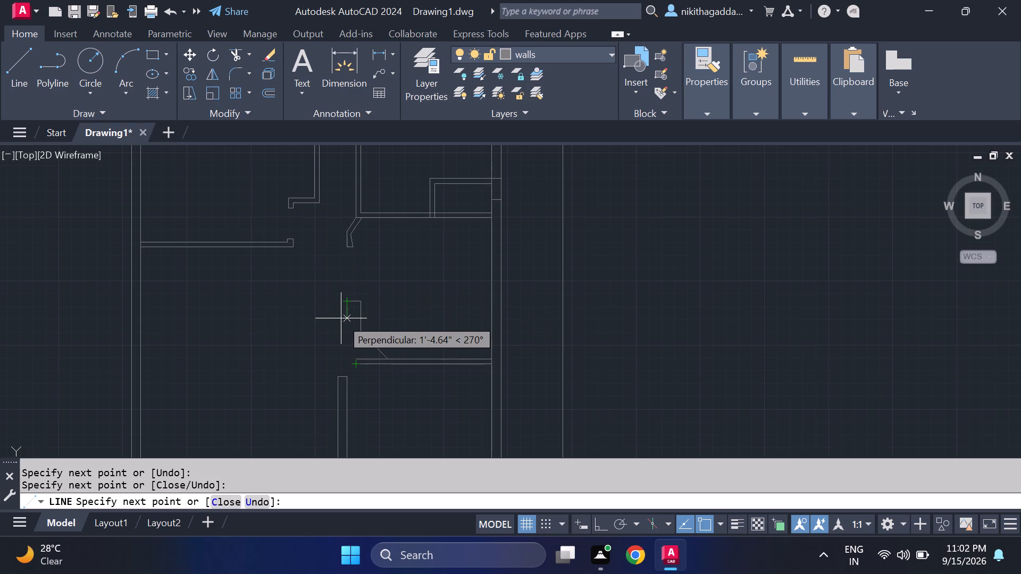
{"action": "key", "text": "Escape"}
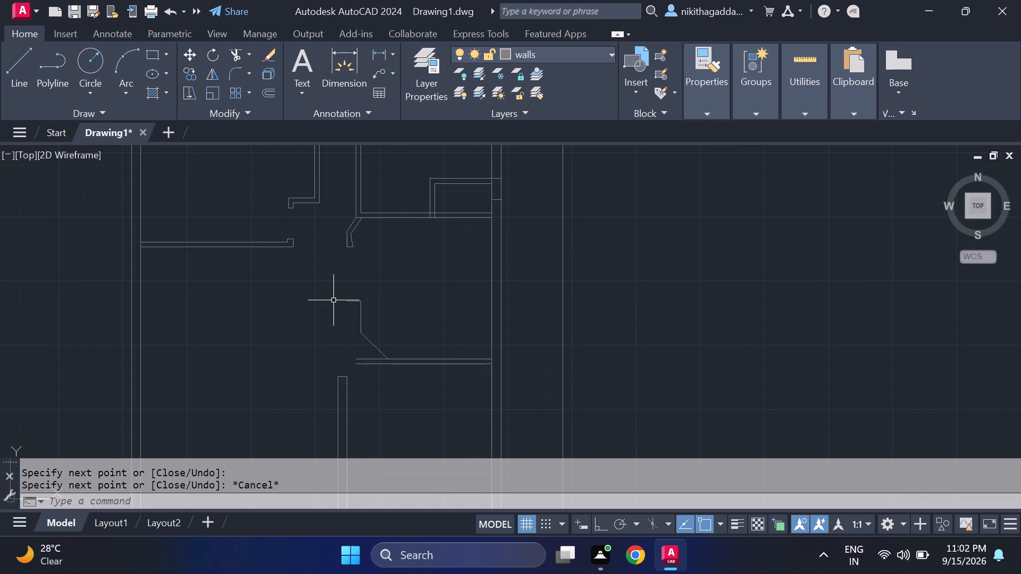
Draw a vertical line from the angled partition's bottom-left corner down to the left end of the short horizontal edge.
{"action": "scroll", "coordinate": [334, 300], "scroll_direction": "up", "scroll_amount": 2}
{"action": "scroll", "coordinate": [337, 301], "scroll_direction": "down", "scroll_amount": 2}
{"action": "scroll", "coordinate": [338, 302], "scroll_direction": "up", "scroll_amount": 1}
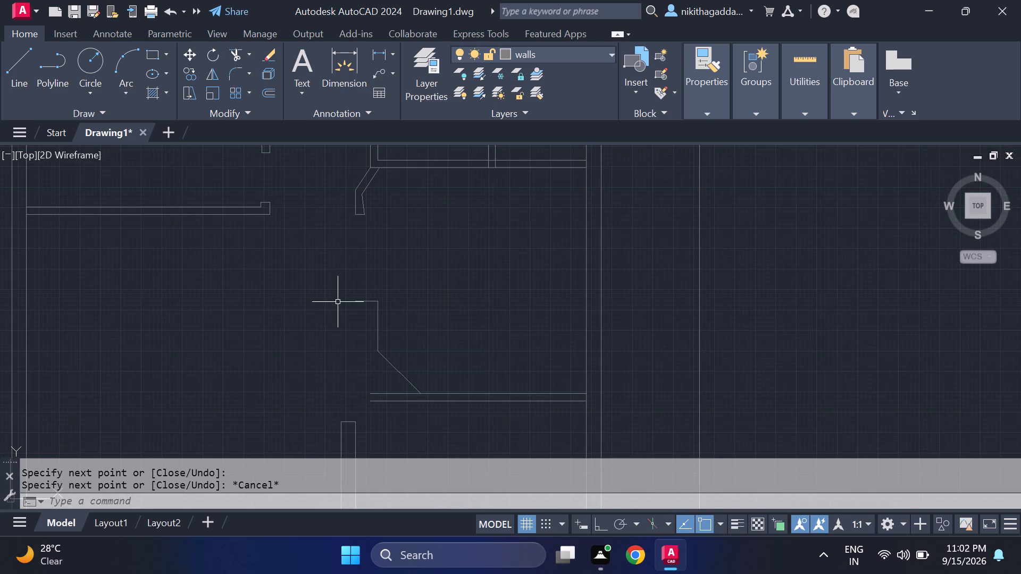
{"action": "key", "text": "l"}
{"action": "key", "text": "Return"}
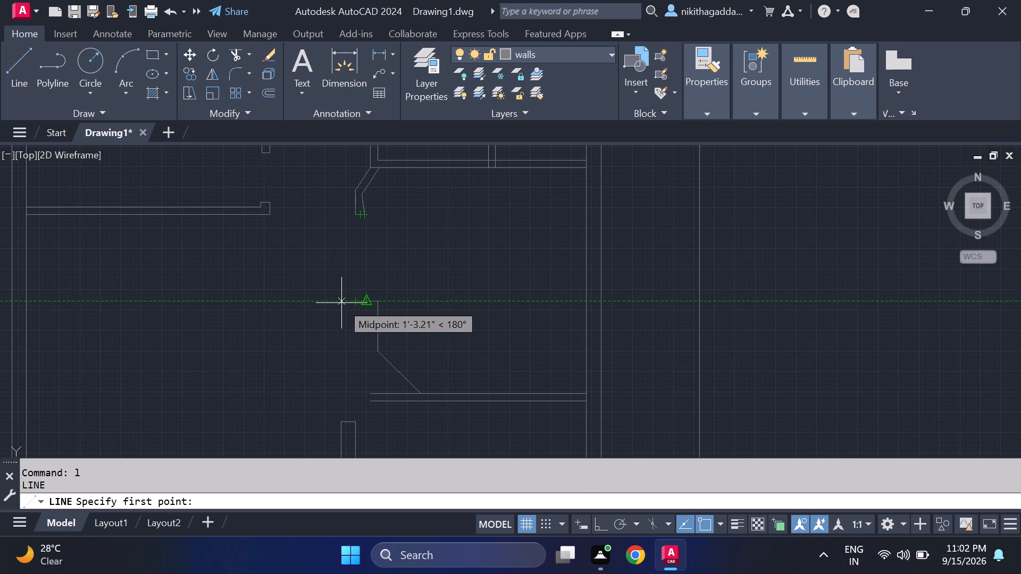
{"action": "key", "text": "Escape"}
{"action": "key", "text": "l"}
{"action": "key", "text": "Return"}
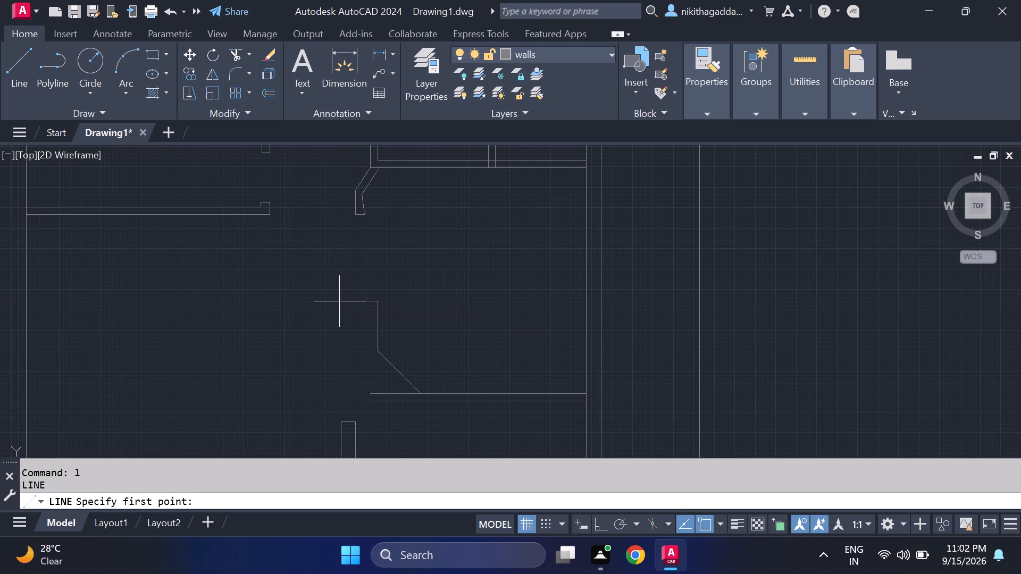
{"action": "left_click", "coordinate": [356, 220]}
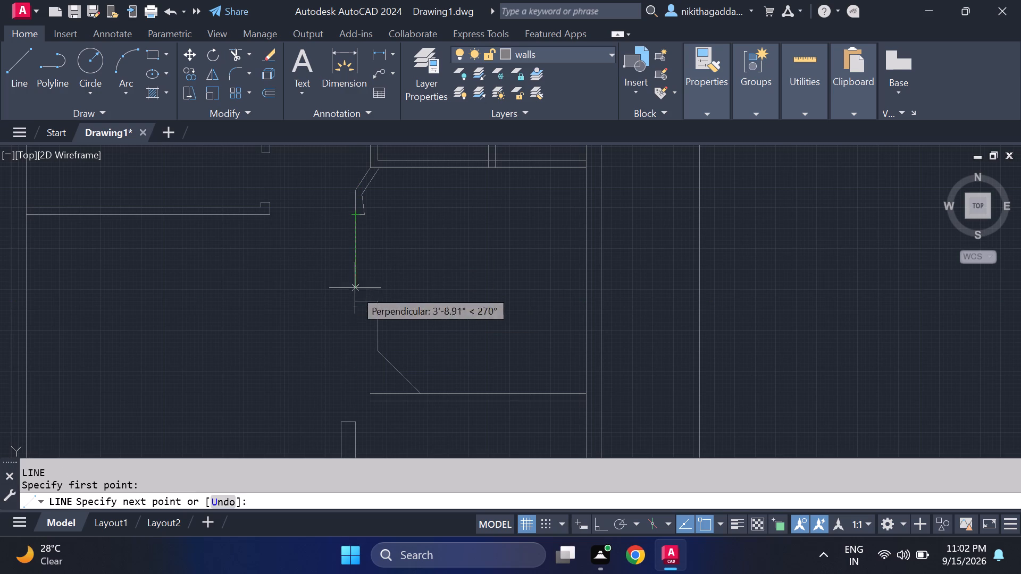
{"action": "left_click", "coordinate": [356, 305]}
{"action": "key", "text": "Escape"}
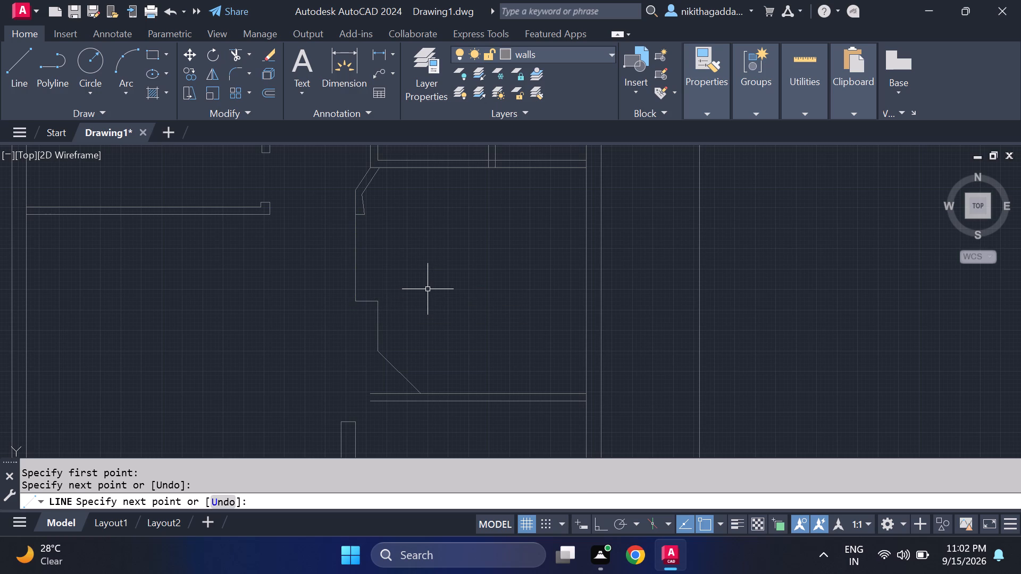
Draw a parallel vertical line from the angled partition's bottom-right corner down to the short horizontal edge.
{"action": "key", "text": "l"}
{"action": "key", "text": "Return"}
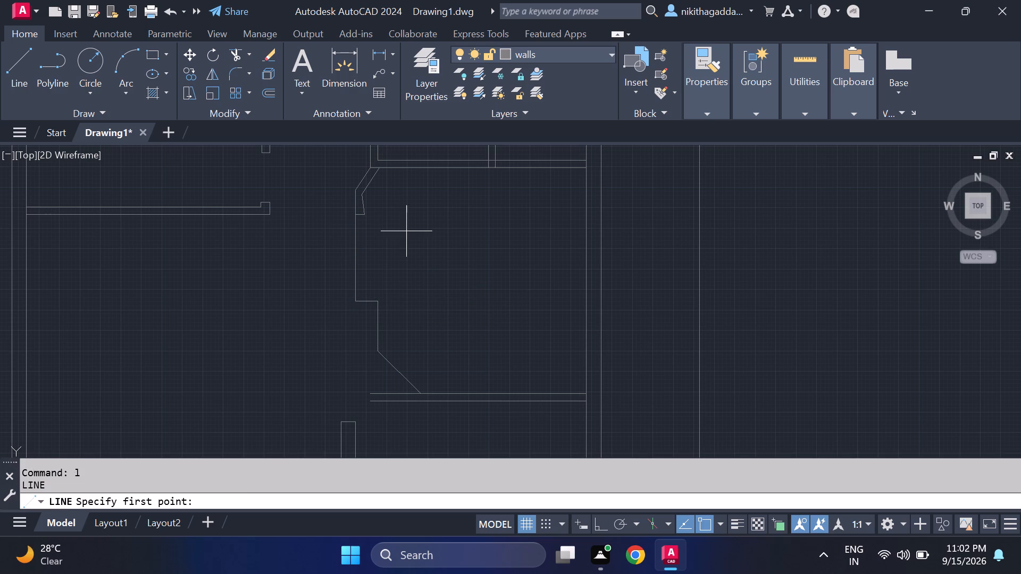
{"action": "left_click", "coordinate": [368, 212]}
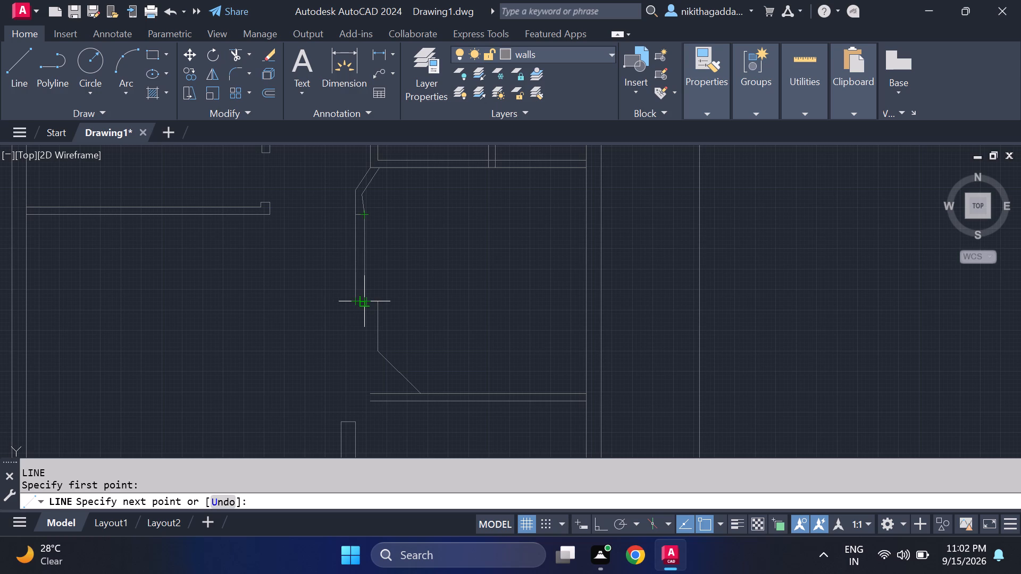
{"action": "scroll", "coordinate": [364, 301], "scroll_direction": "up", "scroll_amount": 3}
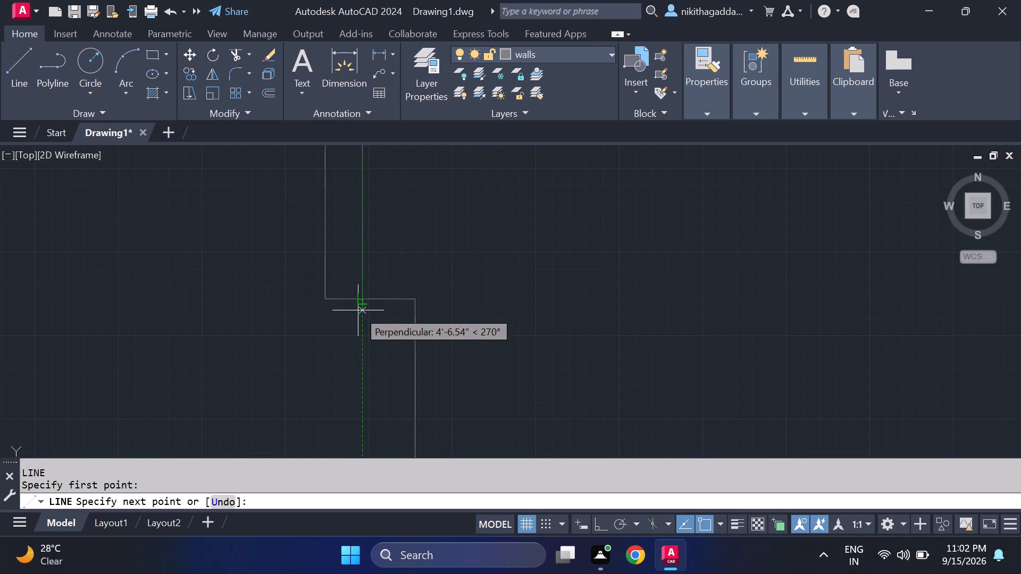
{"action": "left_click", "coordinate": [363, 302]}
{"action": "scroll", "coordinate": [476, 250], "scroll_direction": "down", "scroll_amount": 3}
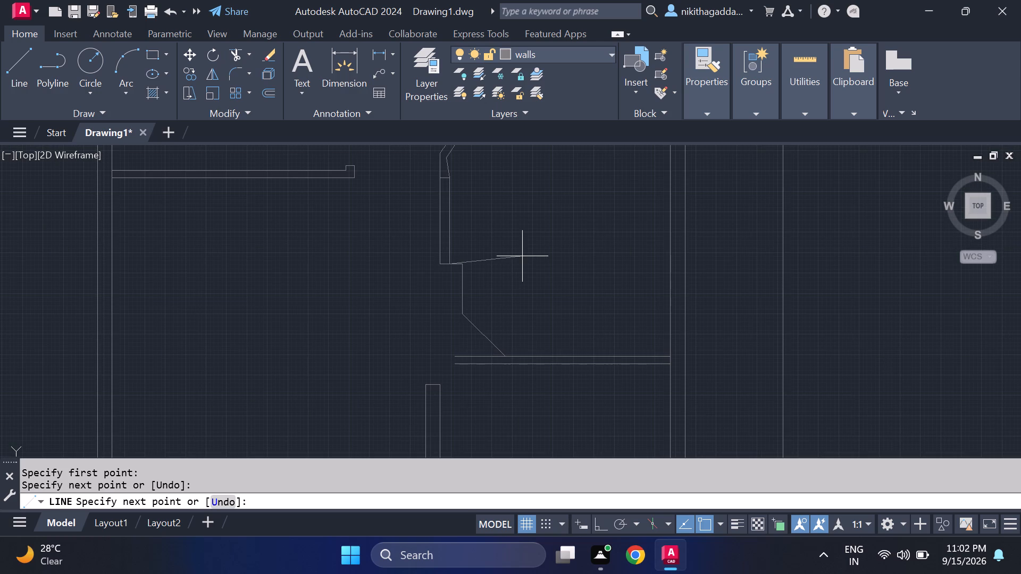
{"action": "key", "text": "Escape"}
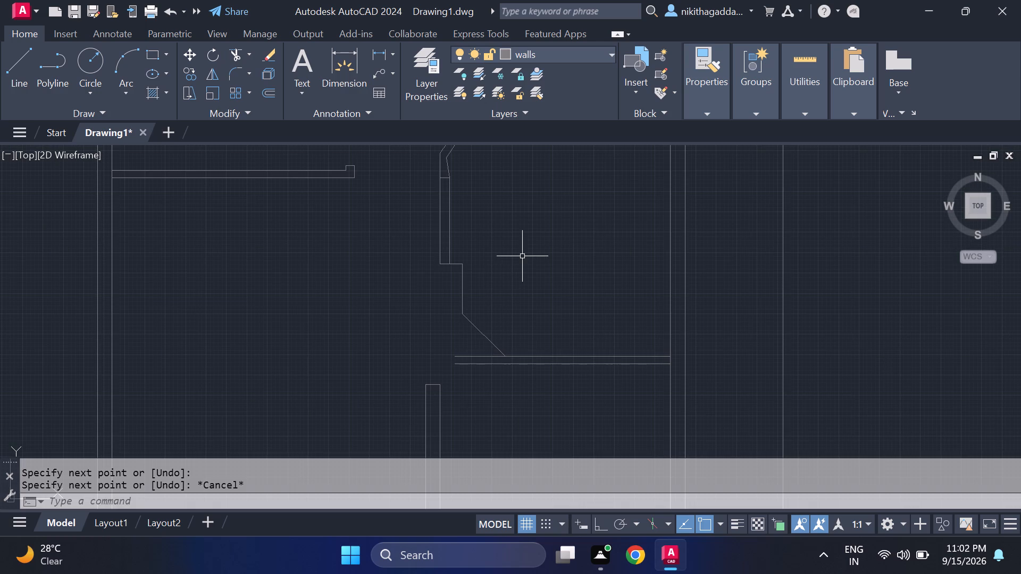
Draw a vertical line about 3'-6" down from the short horizontal edge's left end, undoing a first try that included a slanted segment.
{"action": "scroll", "coordinate": [507, 270], "scroll_direction": "up", "scroll_amount": 1}
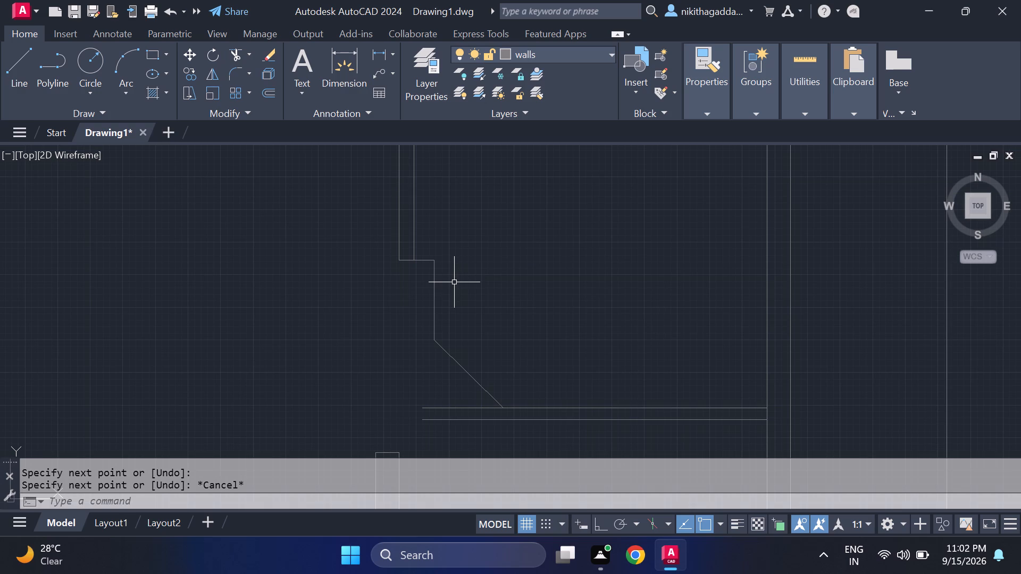
{"action": "key", "text": "l"}
{"action": "key", "text": "Return"}
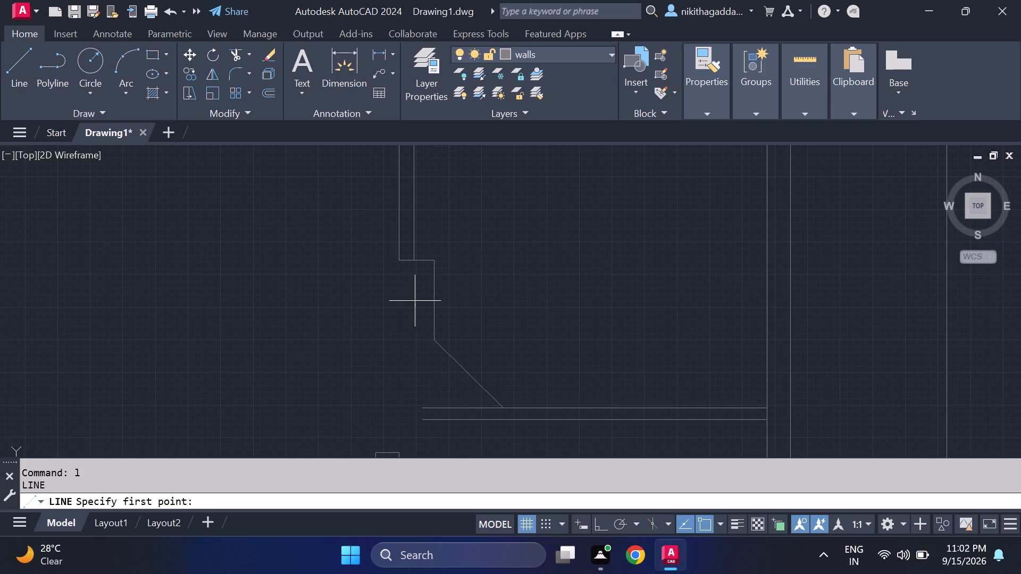
{"action": "left_click_drag", "start_coordinate": [400, 262], "coordinate": [400, 268]}
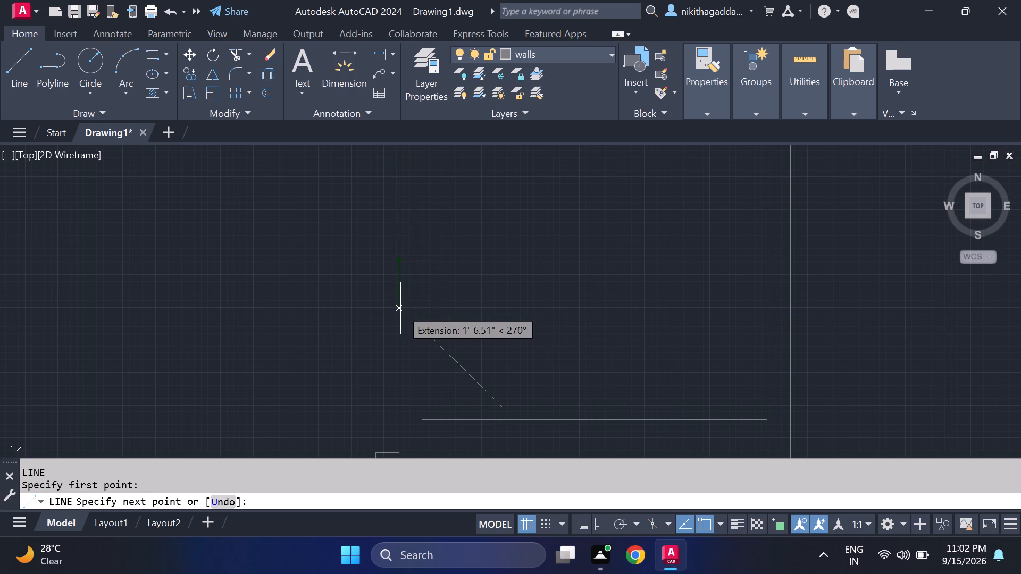
{"action": "left_click", "coordinate": [400, 308]}
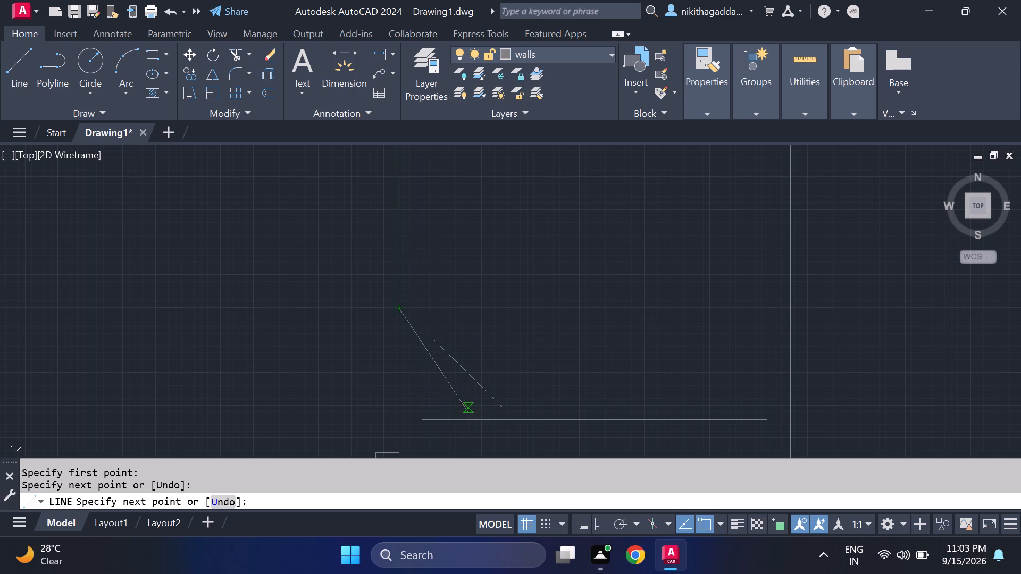
{"action": "left_click", "coordinate": [442, 380]}
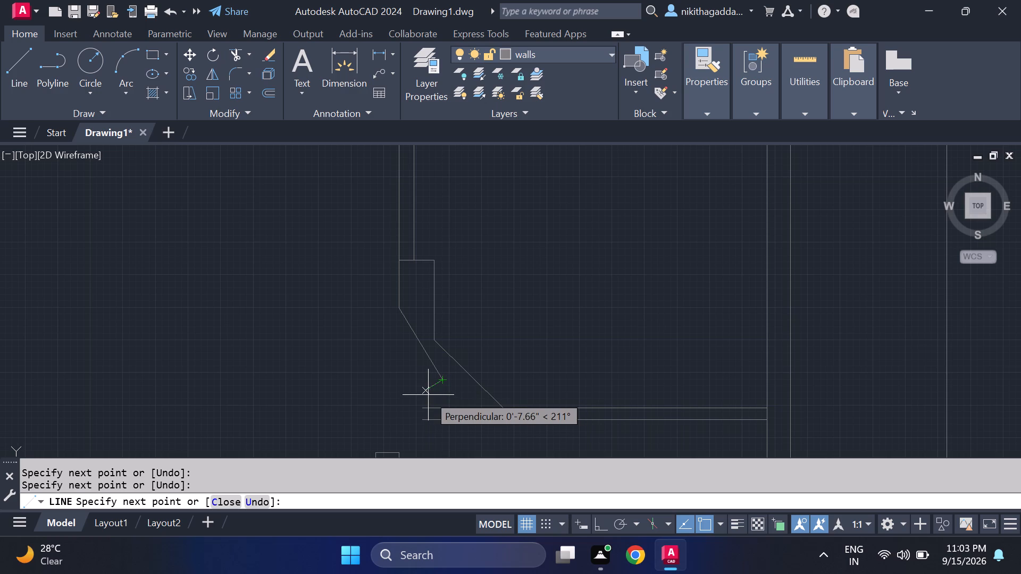
{"action": "scroll", "coordinate": [426, 393], "scroll_direction": "up", "scroll_amount": 1}
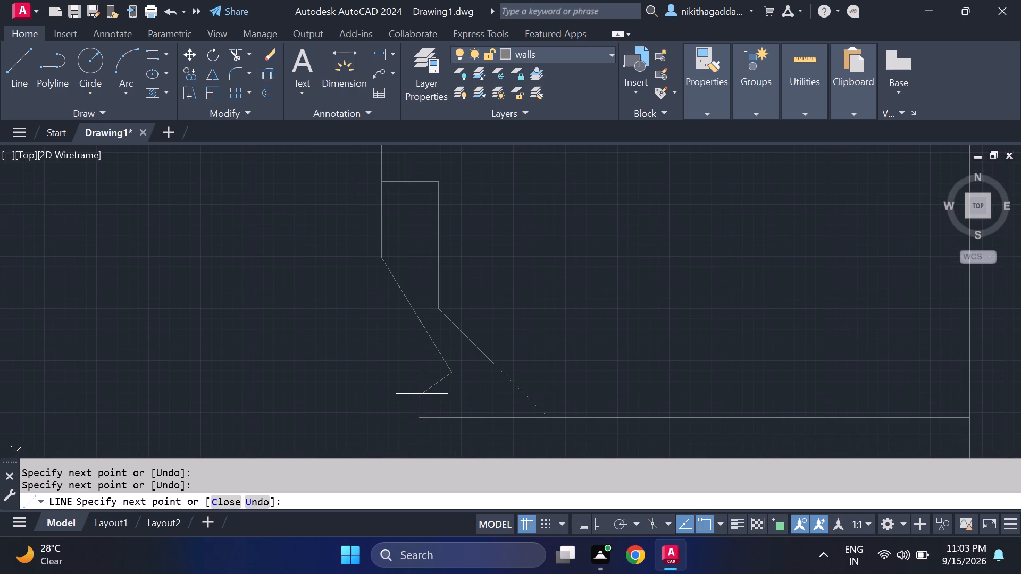
{"action": "key", "text": "ctrl+z"}
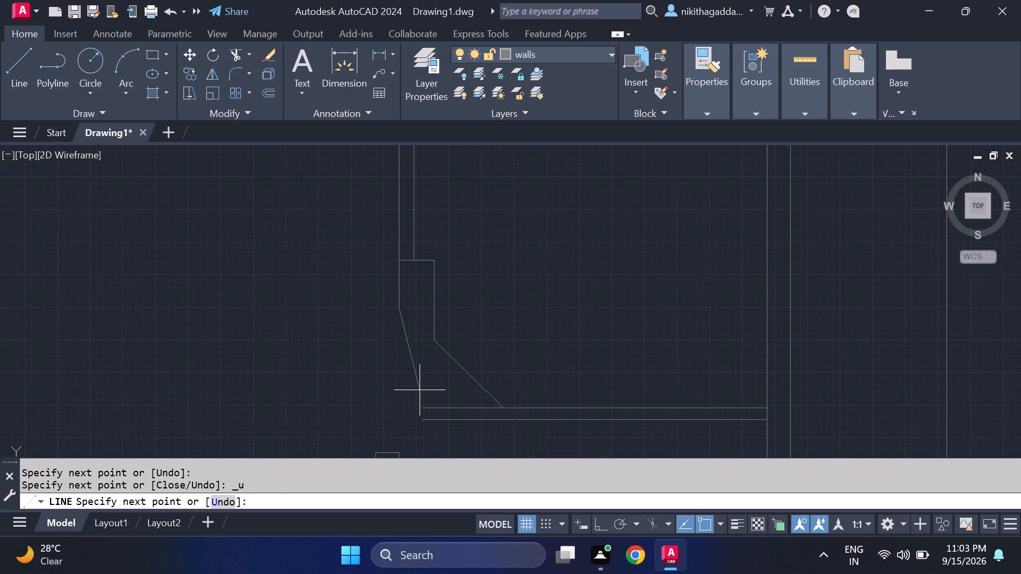
{"action": "key", "text": "ctrl+z"}
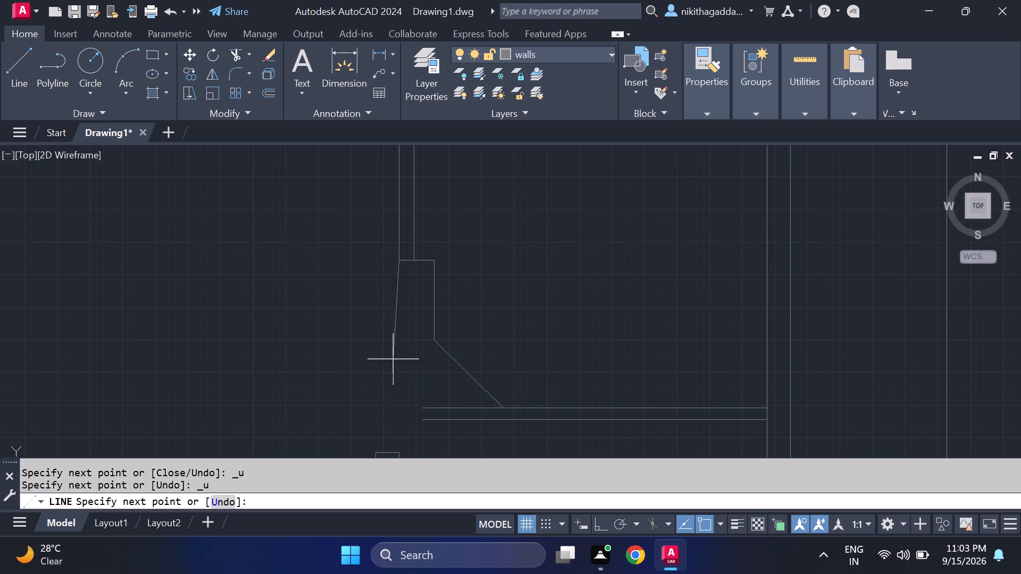
{"action": "key", "text": "F8"}
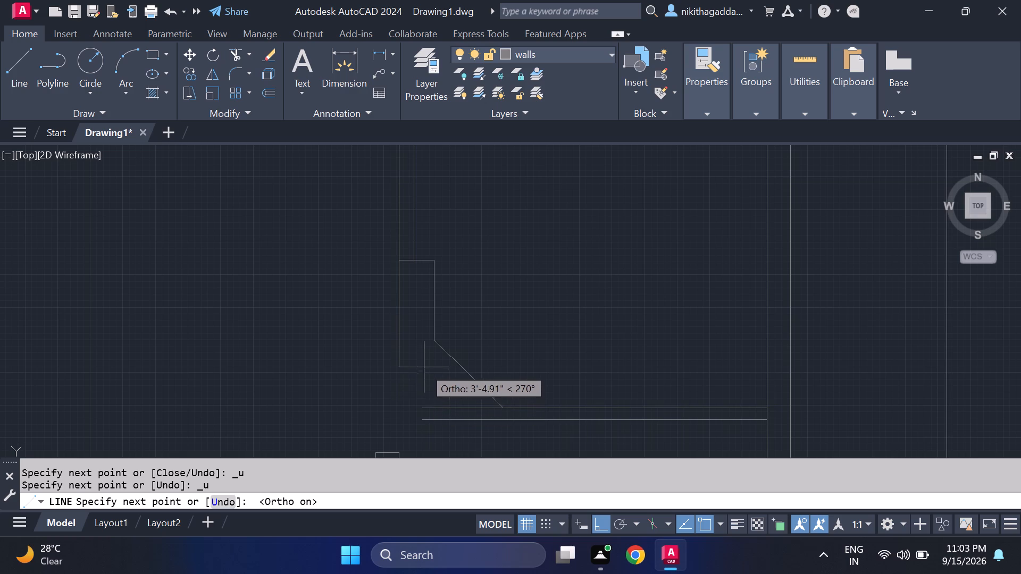
{"action": "left_click", "coordinate": [393, 370]}
Continue the line at a slant to the lower partition's upper face near its left end, and on to the left endpoint of its lower face.
{"action": "scroll", "coordinate": [427, 399], "scroll_direction": "up", "scroll_amount": 2}
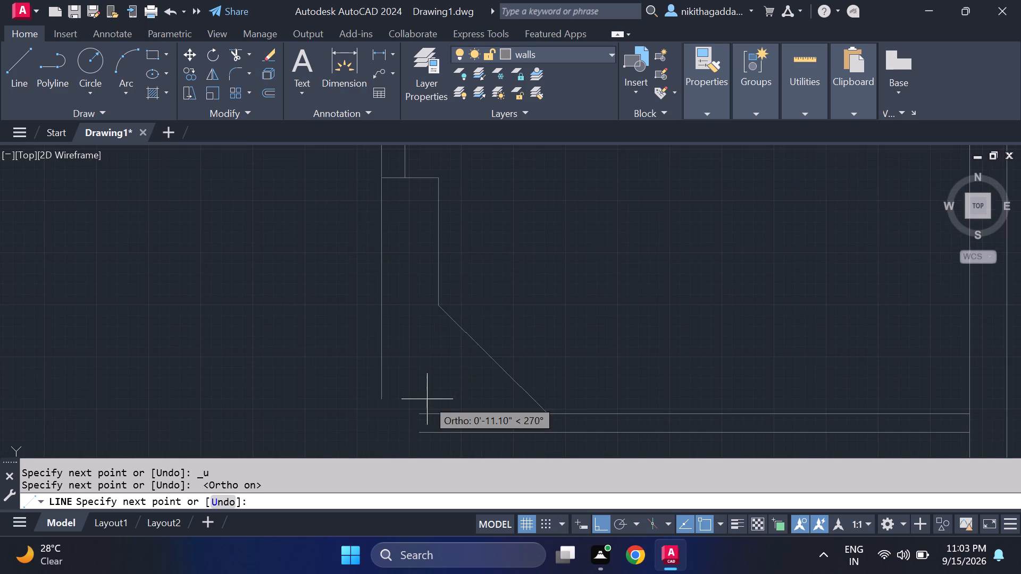
{"action": "middle_click_drag", "start_coordinate": [437, 392], "coordinate": [428, 347]}
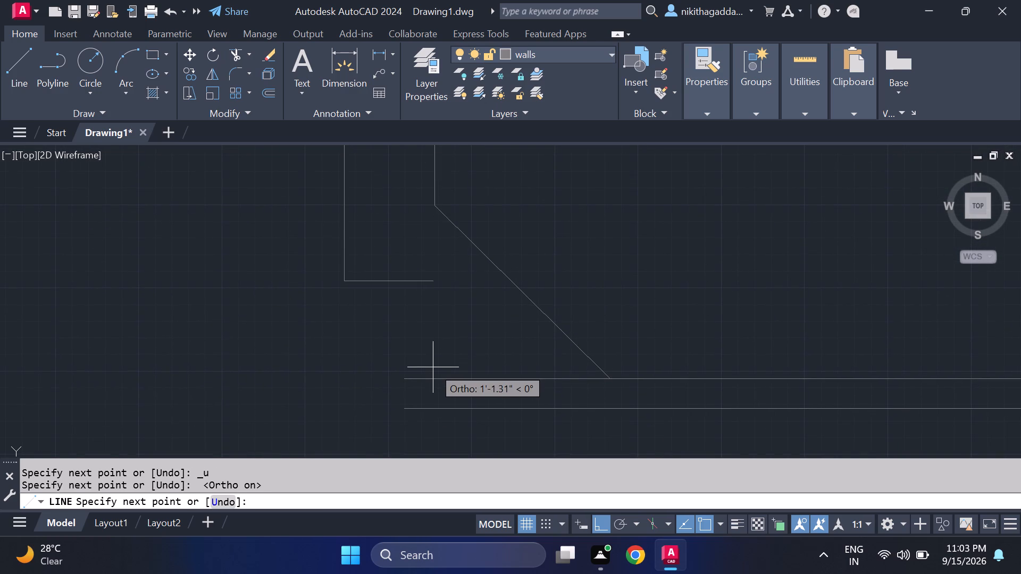
{"action": "key", "text": "F8"}
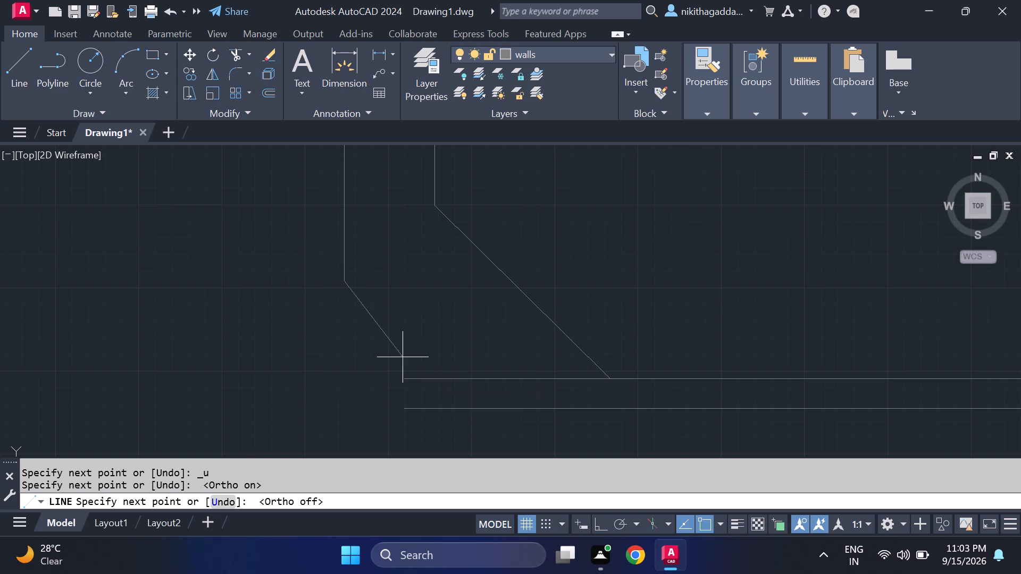
{"action": "scroll", "coordinate": [415, 376], "scroll_direction": "up", "scroll_amount": 1}
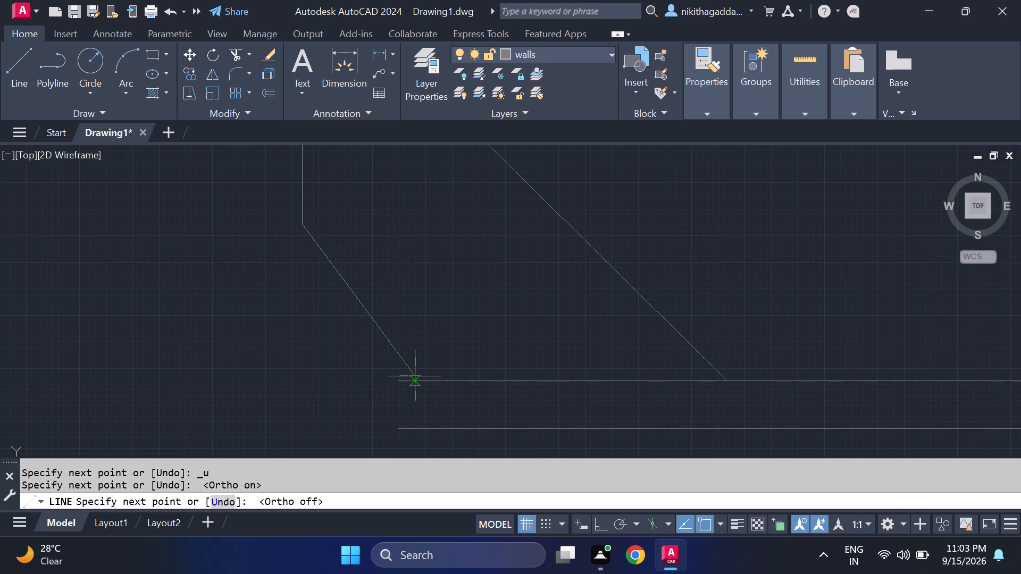
{"action": "left_click", "coordinate": [423, 377]}
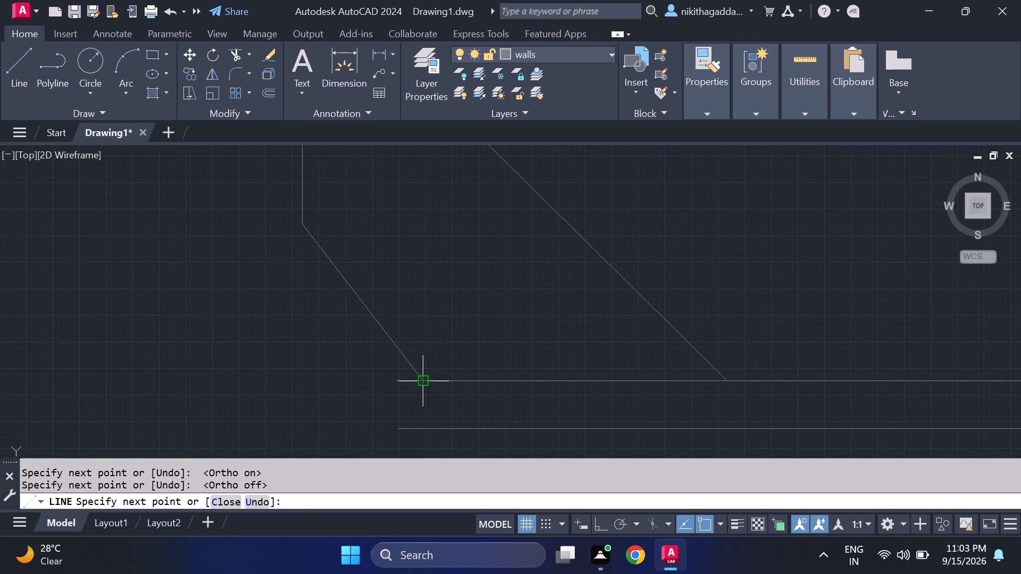
{"action": "left_click", "coordinate": [396, 426]}
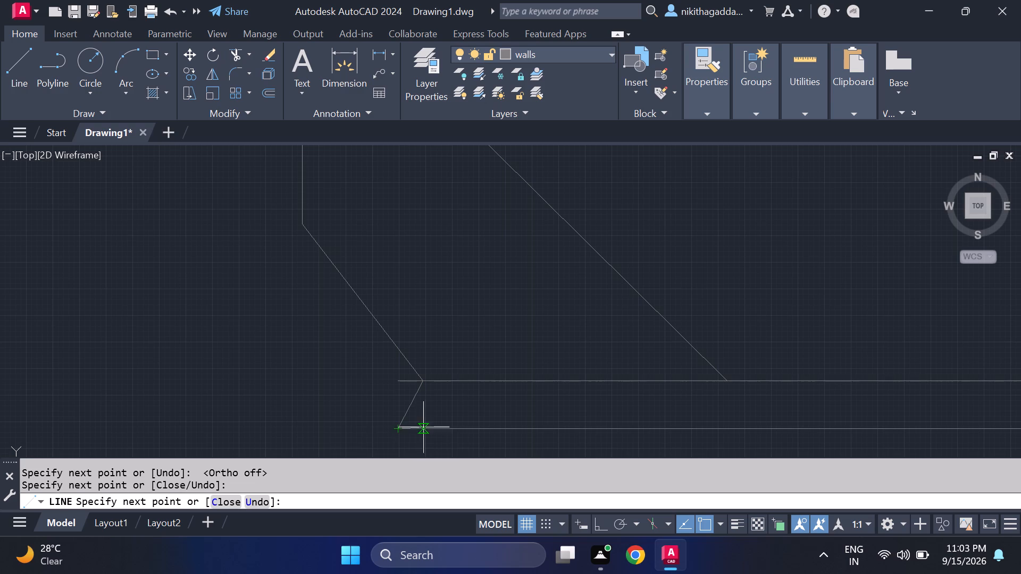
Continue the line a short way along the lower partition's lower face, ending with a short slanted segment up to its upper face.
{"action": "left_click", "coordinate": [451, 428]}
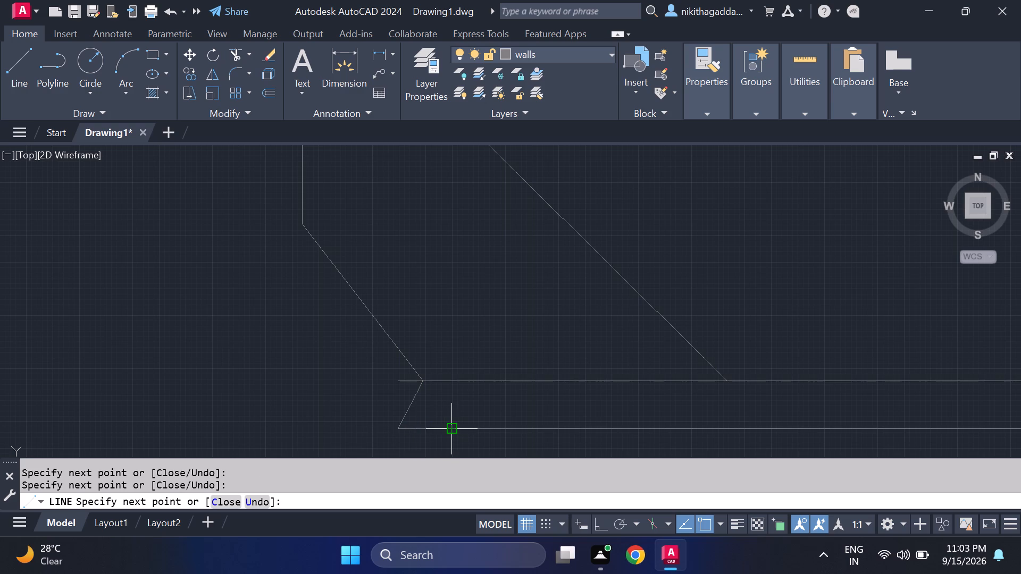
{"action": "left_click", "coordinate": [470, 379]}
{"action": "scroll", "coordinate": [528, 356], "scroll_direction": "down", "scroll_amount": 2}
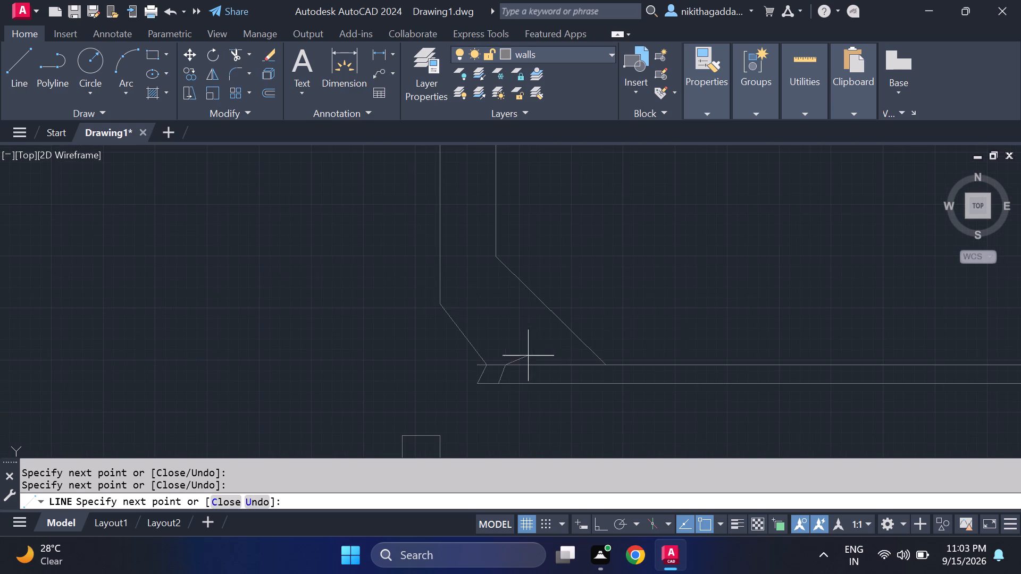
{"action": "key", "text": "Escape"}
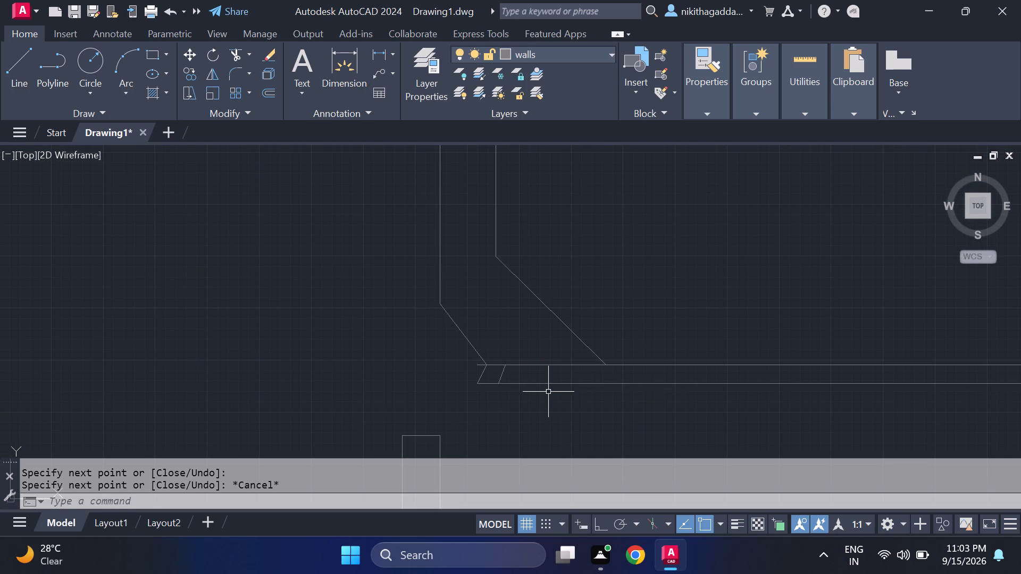
Trim away both vertical lines between the angled partition and the short horizontal edge, and the right-hand vertical and diagonal lines below that edge.
{"action": "scroll", "coordinate": [551, 358], "scroll_direction": "down", "scroll_amount": 2}
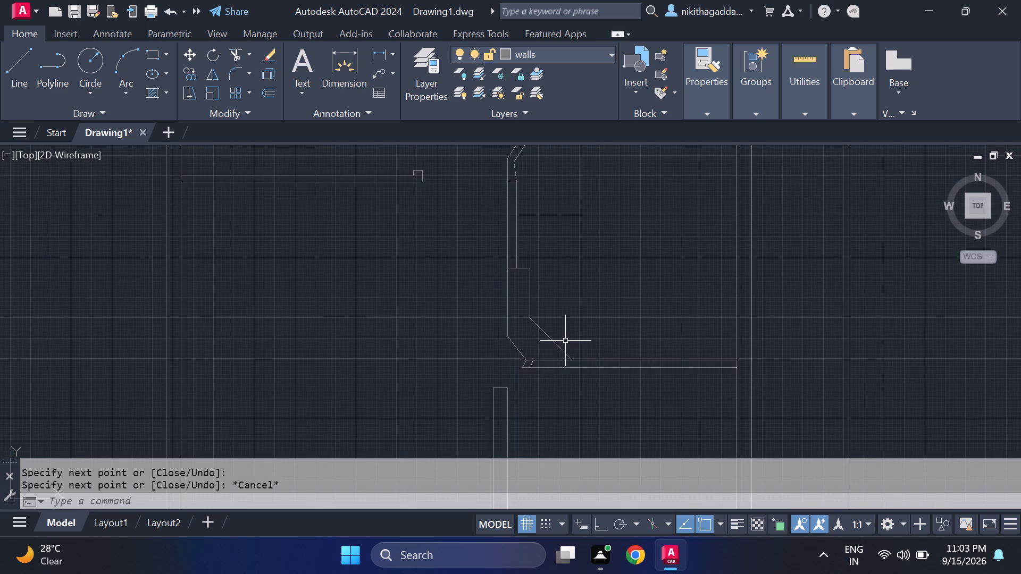
{"action": "type", "text": "tr"}
{"action": "key", "text": "Return"}
{"action": "left_click_drag", "start_coordinate": [526, 216], "coordinate": [491, 238]}
{"action": "scroll", "coordinate": [526, 281], "scroll_direction": "up", "scroll_amount": 1}
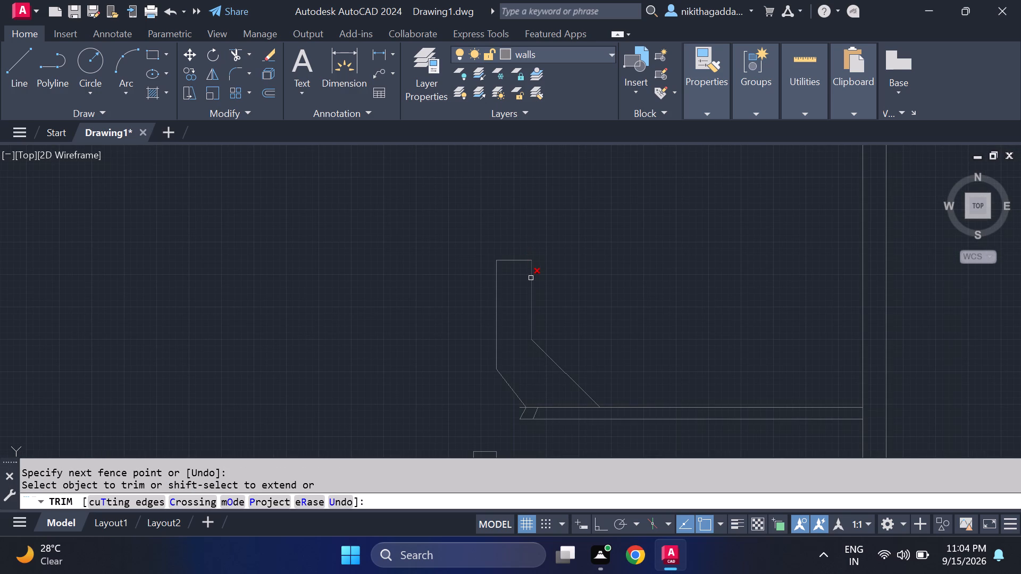
{"action": "left_click_drag", "start_coordinate": [531, 278], "coordinate": [532, 283]}
{"action": "left_click", "coordinate": [547, 357]}
{"action": "scroll", "coordinate": [548, 348], "scroll_direction": "down", "scroll_amount": 1}
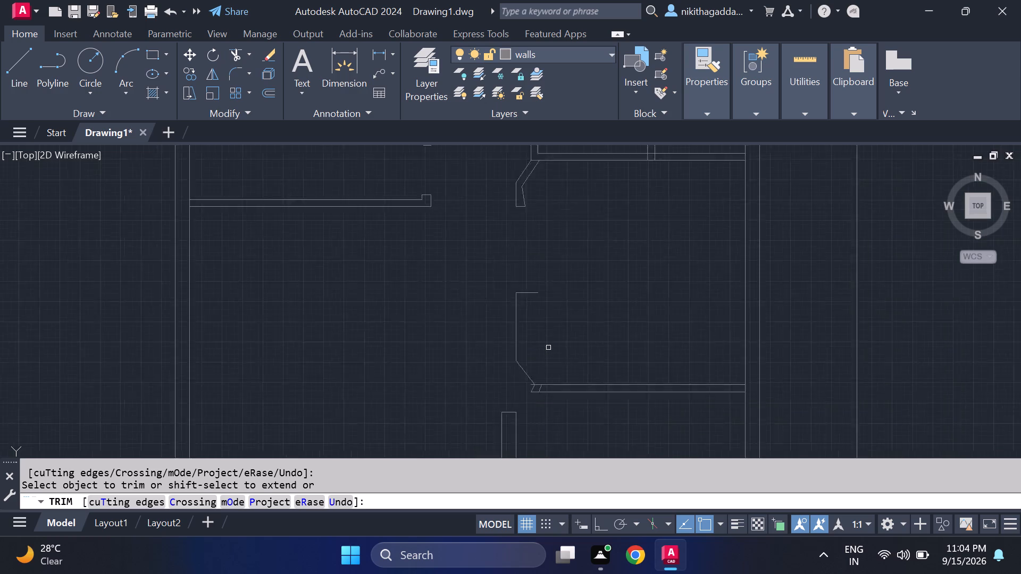
{"action": "scroll", "coordinate": [548, 348], "scroll_direction": "down", "scroll_amount": 1}
{"action": "scroll", "coordinate": [548, 348], "scroll_direction": "up", "scroll_amount": 1}
{"action": "scroll", "coordinate": [548, 348], "scroll_direction": "down", "scroll_amount": 1}
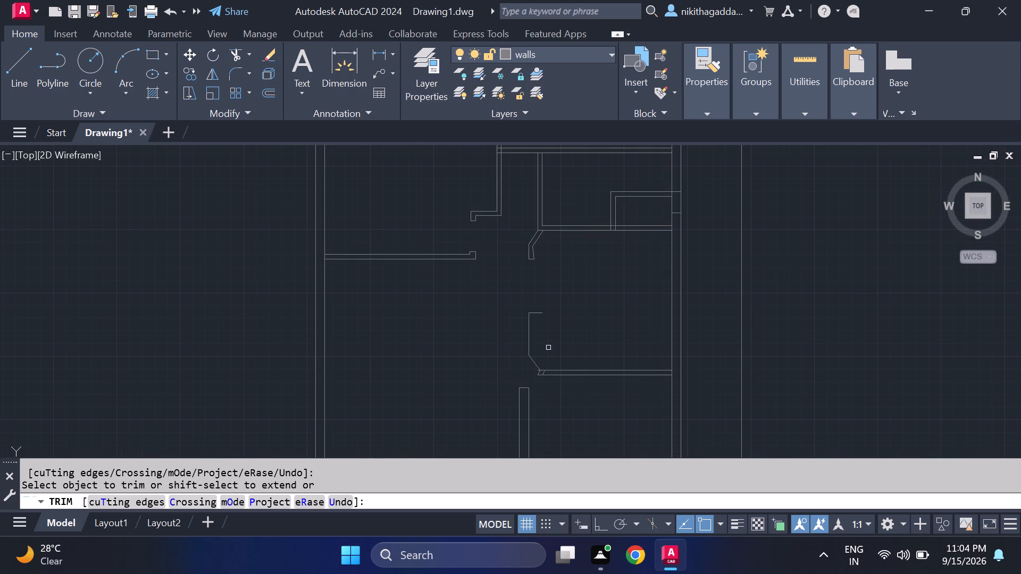
{"action": "key", "text": "Escape"}
Offset the remaining vertical line below the short horizontal edge 9" to the right.
{"action": "scroll", "coordinate": [530, 319], "scroll_direction": "up", "scroll_amount": 2}
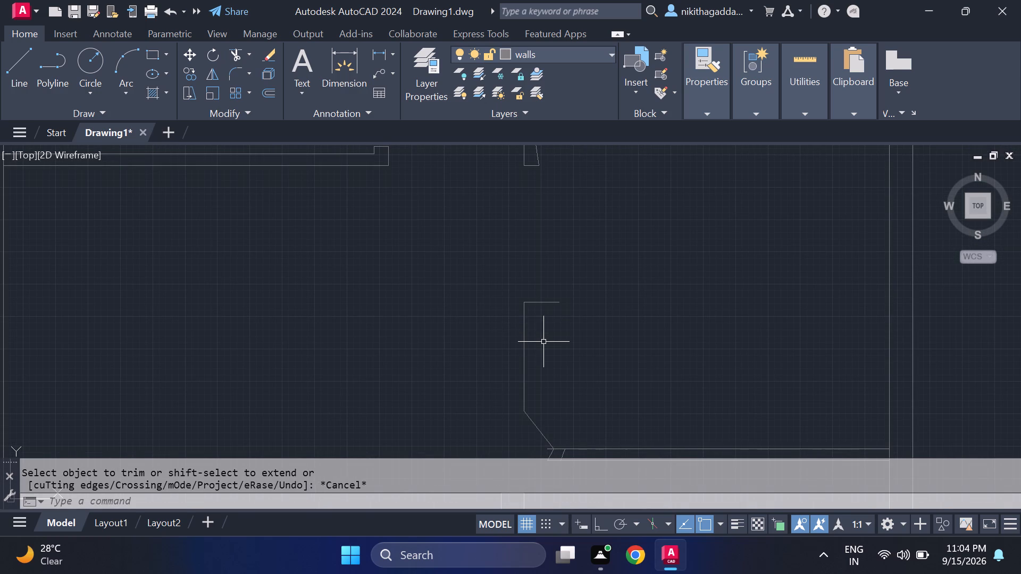
{"action": "type", "text": "of"}
{"action": "key", "text": "Return"}
{"action": "key", "text": "9"}
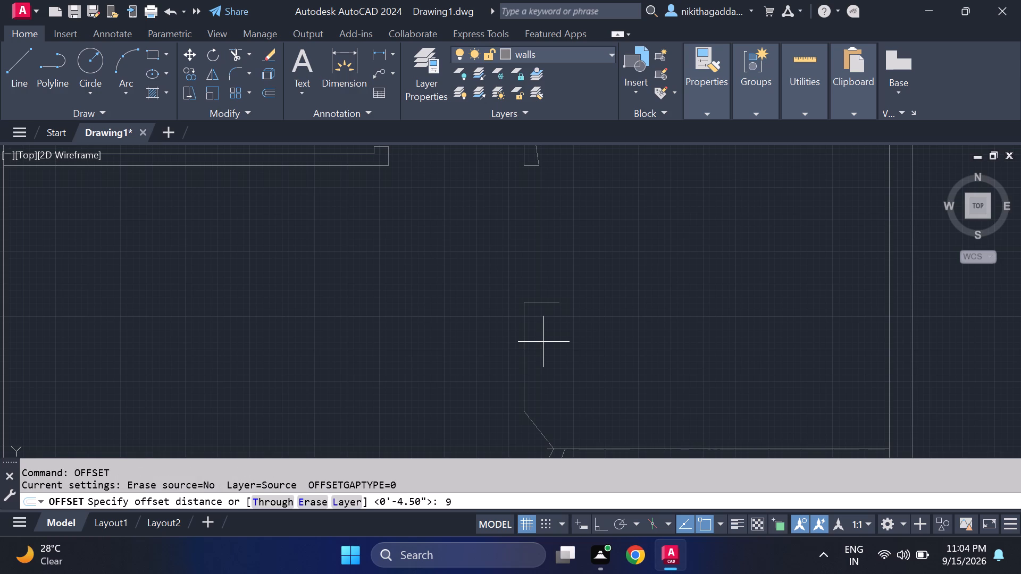
{"action": "key", "text": "shift+quotedbl"}
{"action": "key", "text": "Return"}
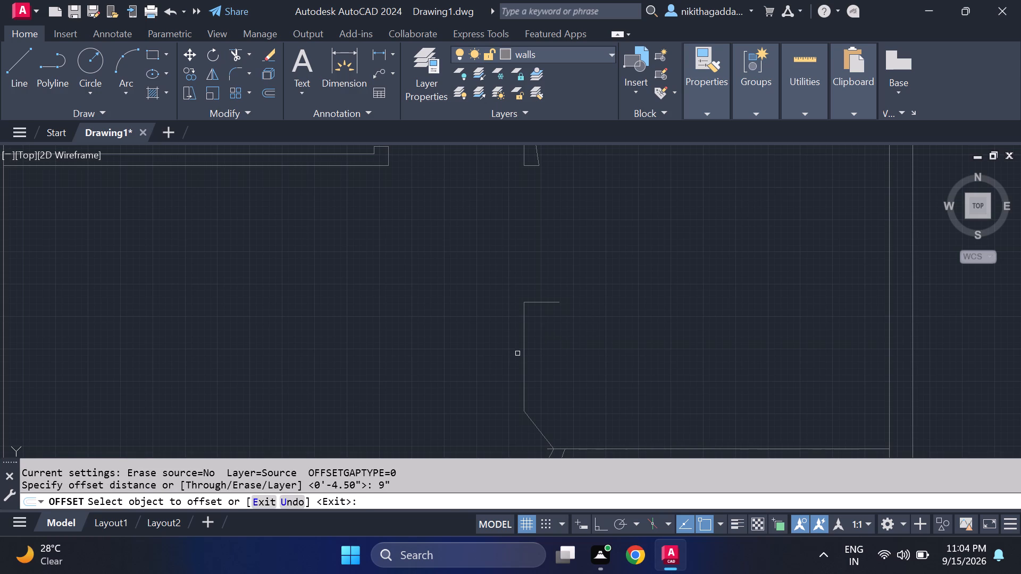
{"action": "left_click", "coordinate": [524, 340]}
{"action": "left_click", "coordinate": [540, 340]}
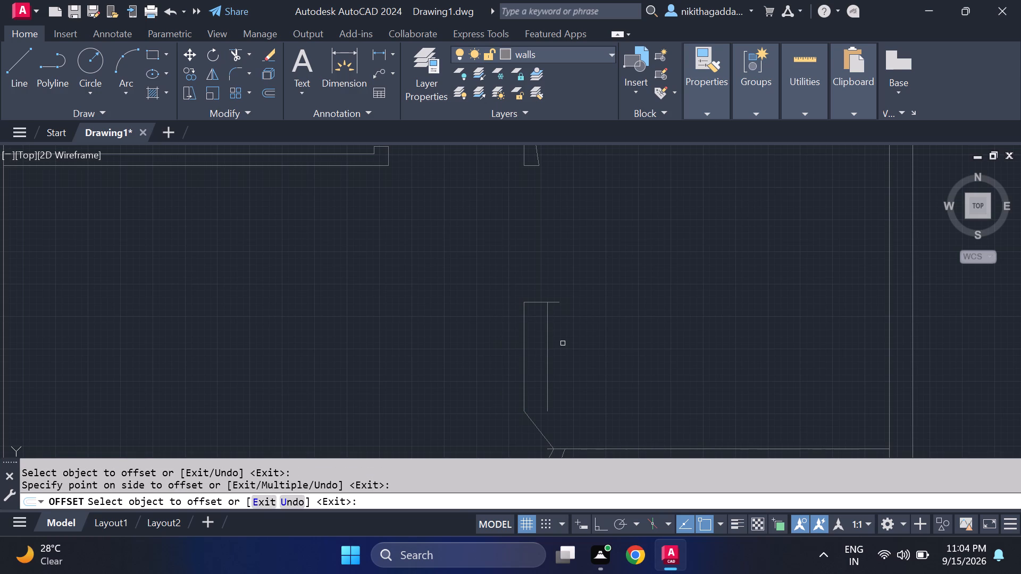
{"action": "key", "text": "Escape"}
Trim the short horizontal edge's overhang beyond the offset vertical line.
{"action": "type", "text": "tr"}
{"action": "key", "text": "Return"}
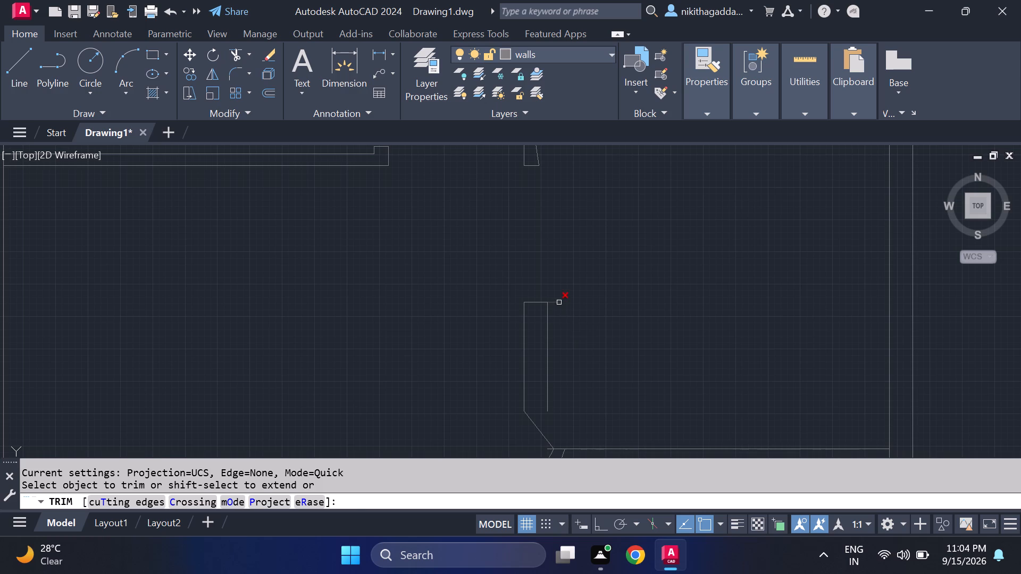
{"action": "left_click", "coordinate": [559, 302]}
{"action": "scroll", "coordinate": [578, 345], "scroll_direction": "down", "scroll_amount": 3}
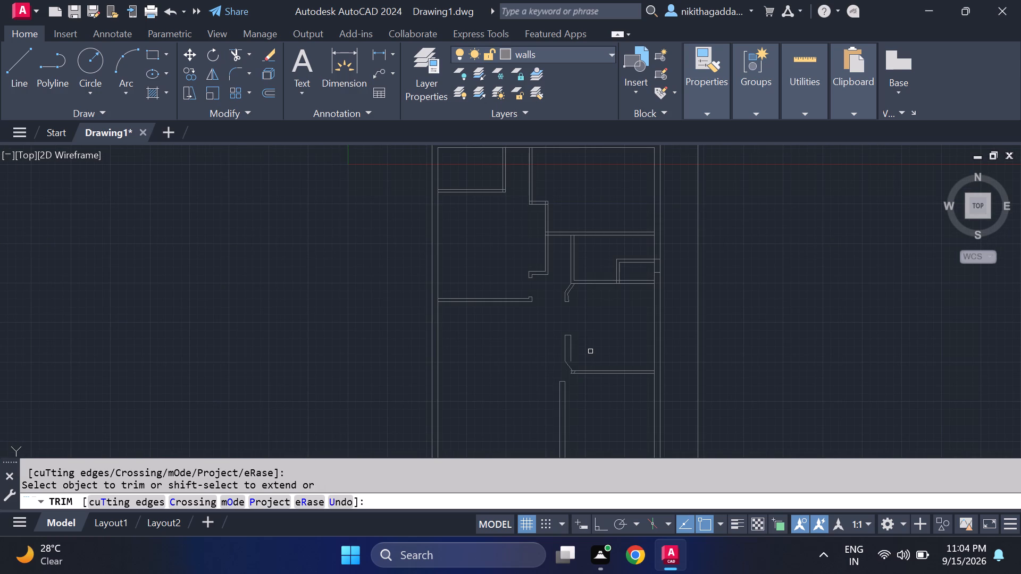
{"action": "key", "text": "Escape"}
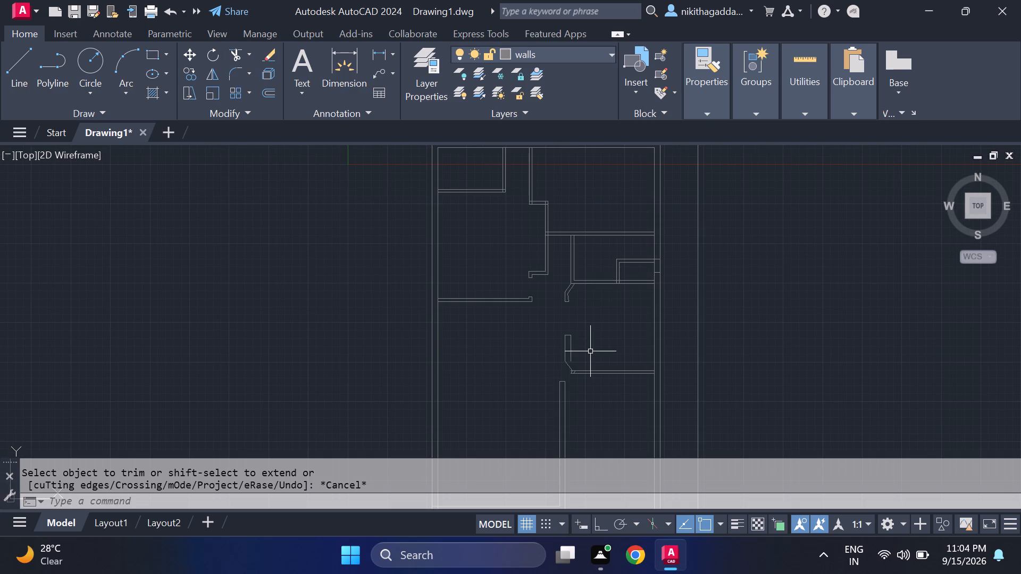
Offset the slanted line at the foot of the vertical wall 4" toward the upper right.
{"action": "scroll", "coordinate": [576, 378], "scroll_direction": "up", "scroll_amount": 2}
{"action": "scroll", "coordinate": [603, 420], "scroll_direction": "up", "scroll_amount": 1}
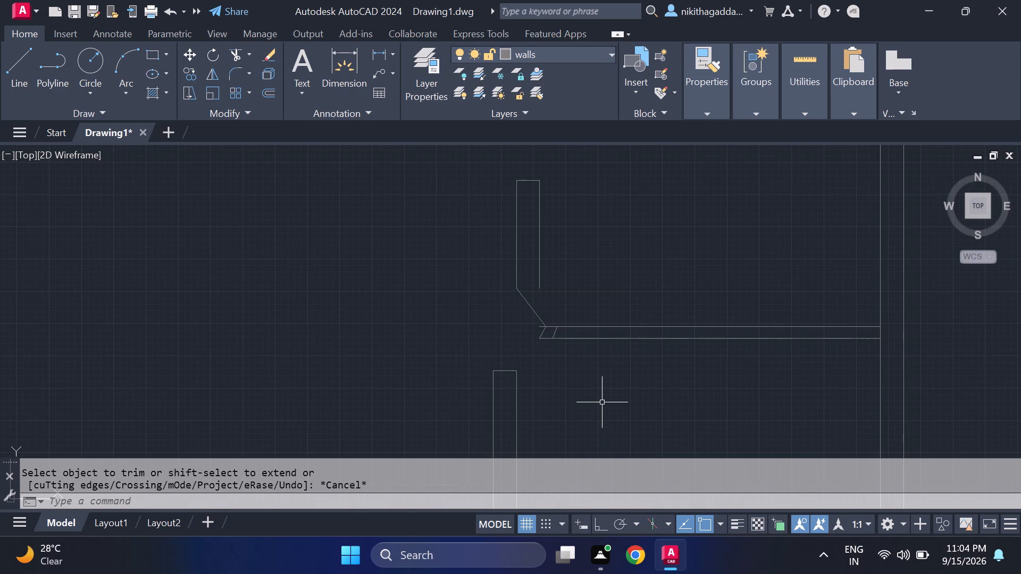
{"action": "type", "text": "of"}
{"action": "key", "text": "Return"}
{"action": "type", "text": "4\""}
{"action": "key", "text": "Return"}
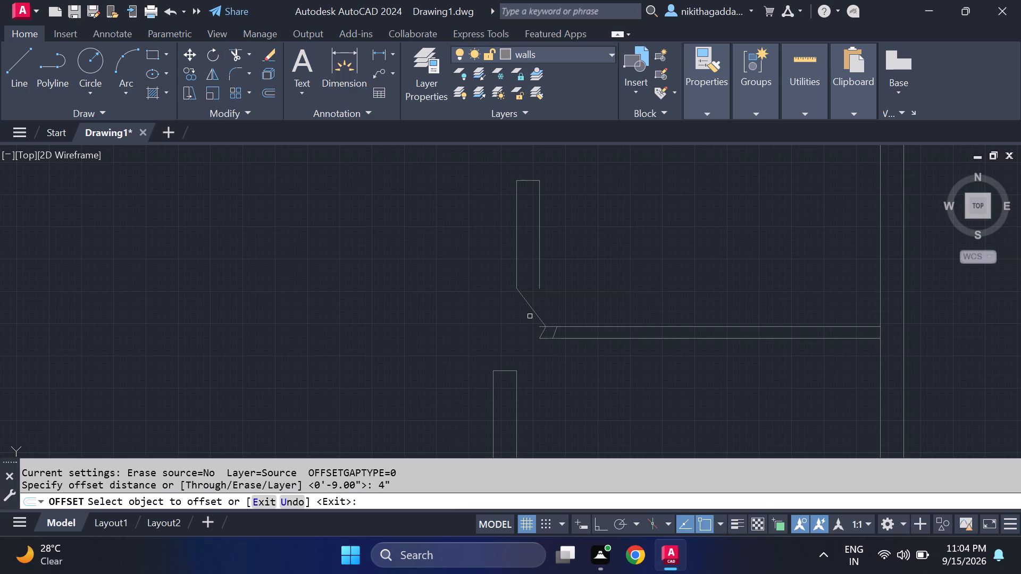
{"action": "left_click", "coordinate": [532, 309]}
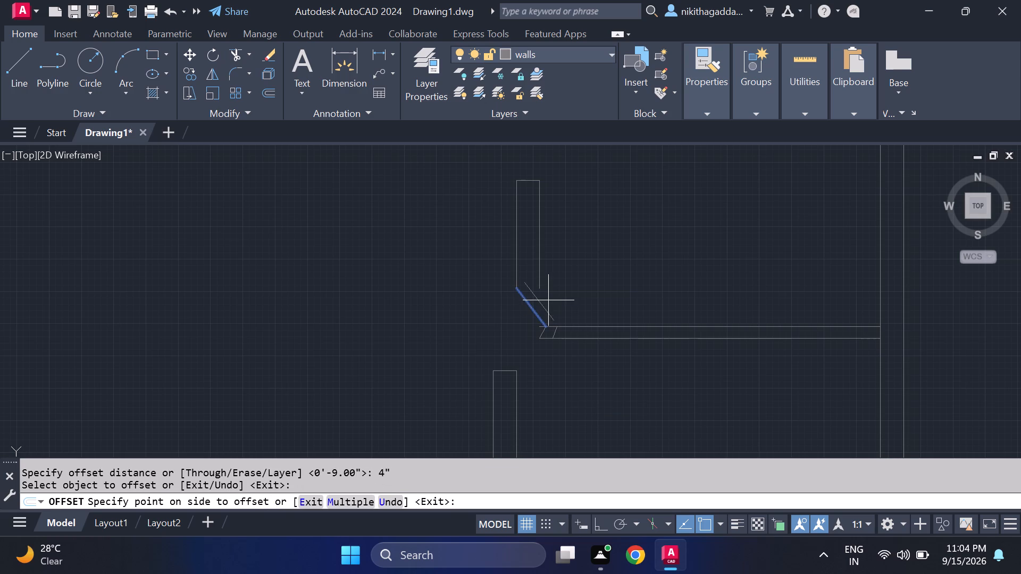
{"action": "left_click", "coordinate": [548, 300]}
{"action": "scroll", "coordinate": [548, 301], "scroll_direction": "up", "scroll_amount": 1}
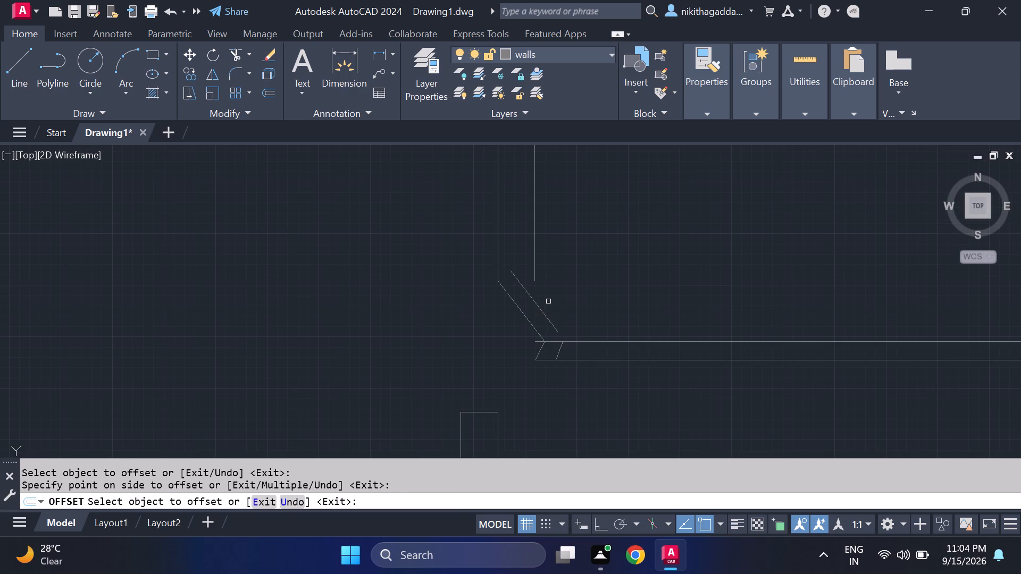
{"action": "key", "text": "Escape"}
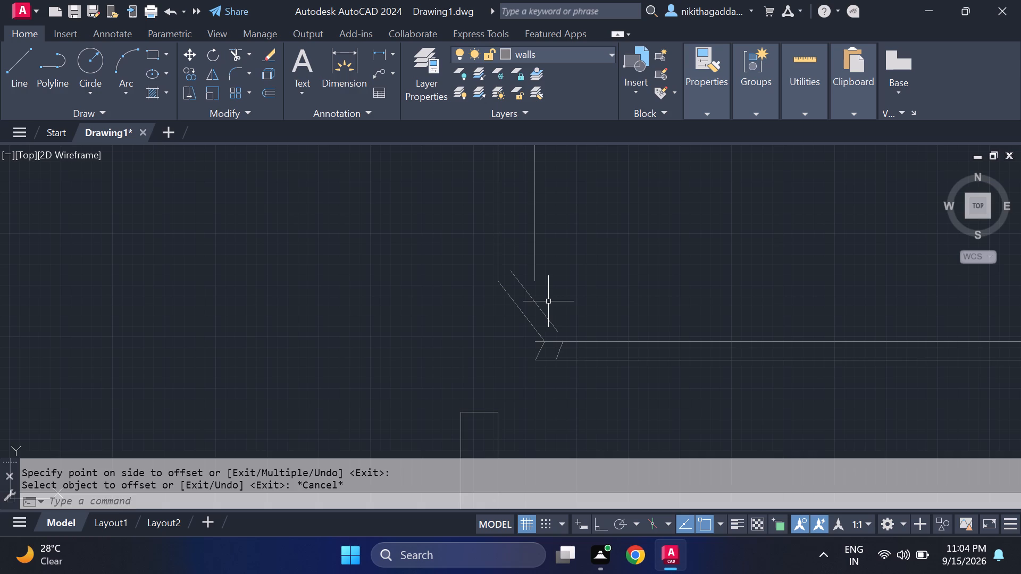
Close the inner corner by extending the right vertical wall line to the offset slanted line and trimming the slanted line's upper overhang.
{"action": "type", "text": "ex"}
{"action": "key", "text": "Return"}
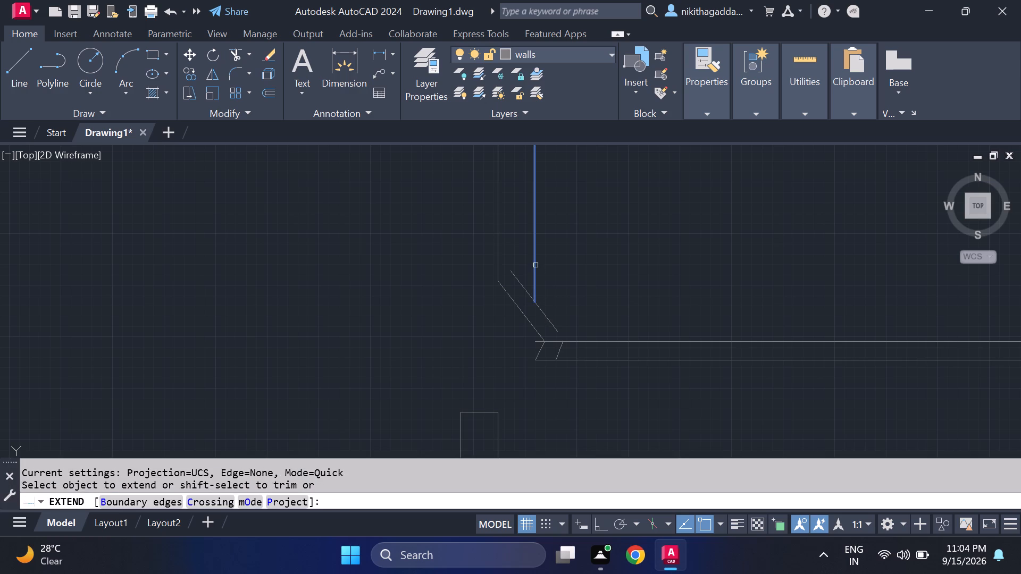
{"action": "left_click", "coordinate": [535, 265]}
{"action": "key", "text": "Escape"}
{"action": "type", "text": "tr"}
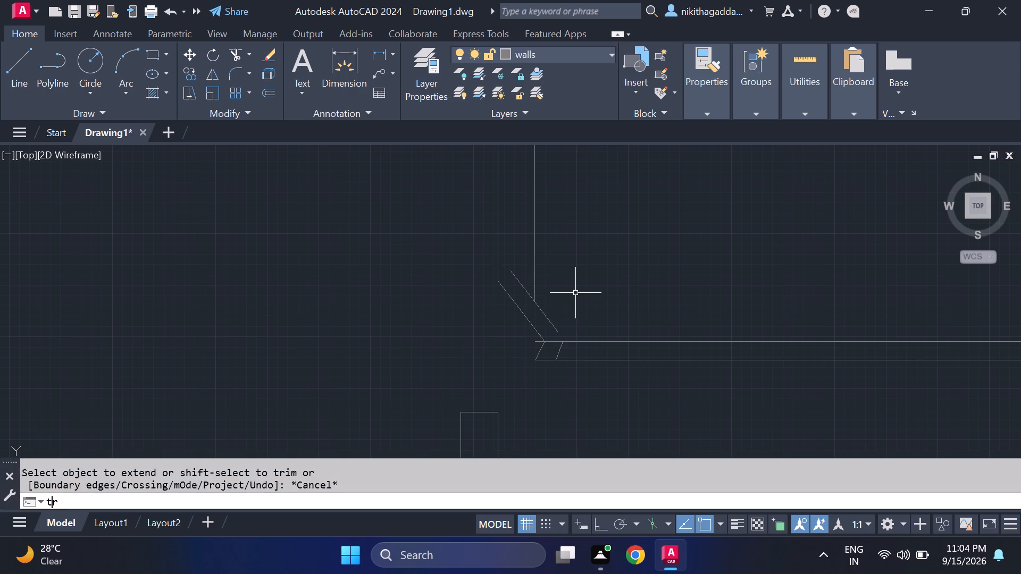
{"action": "key", "text": "Return"}
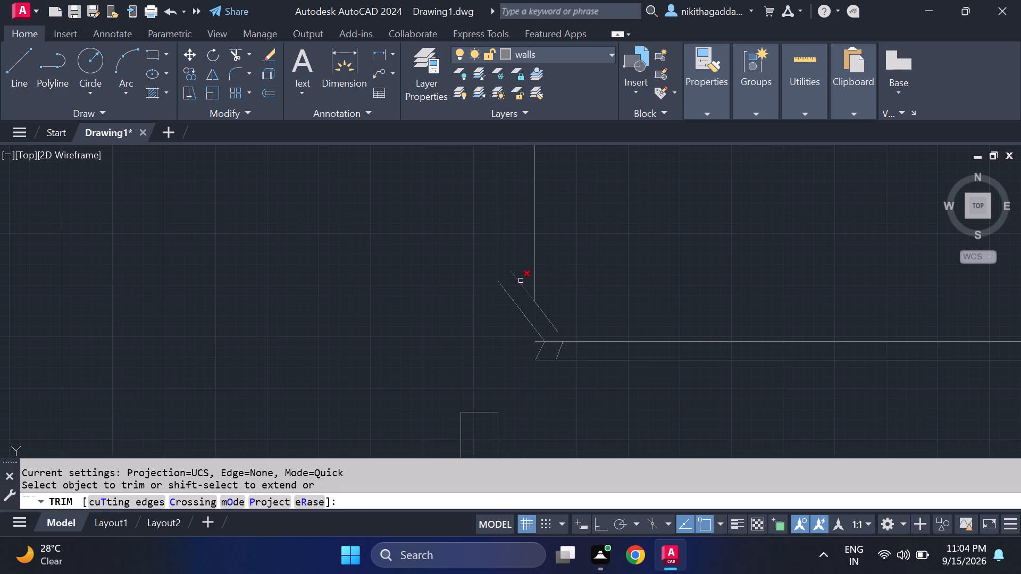
{"action": "left_click", "coordinate": [521, 281]}
{"action": "scroll", "coordinate": [593, 311], "scroll_direction": "up", "scroll_amount": 1}
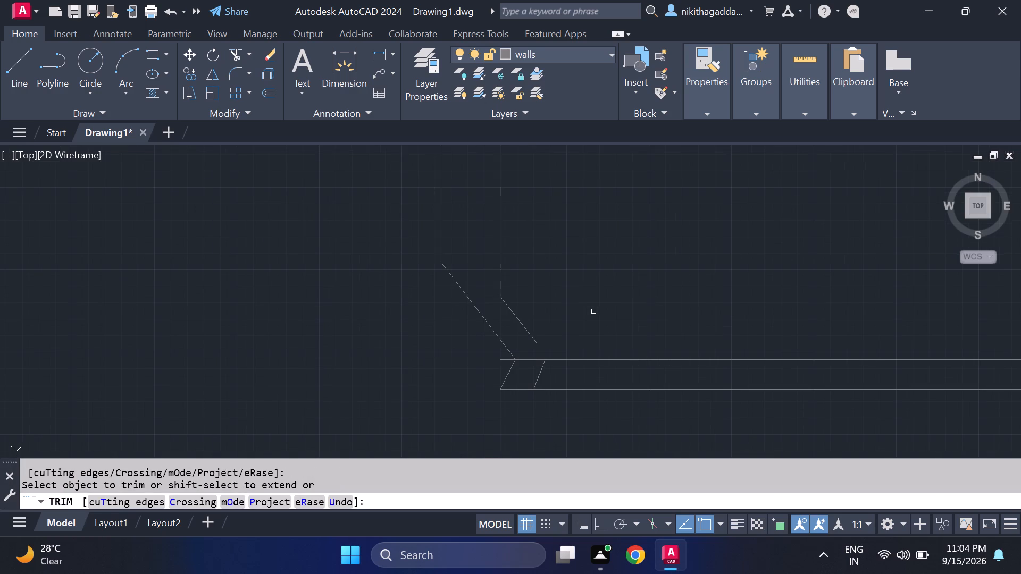
{"action": "scroll", "coordinate": [595, 311], "scroll_direction": "up", "scroll_amount": 1}
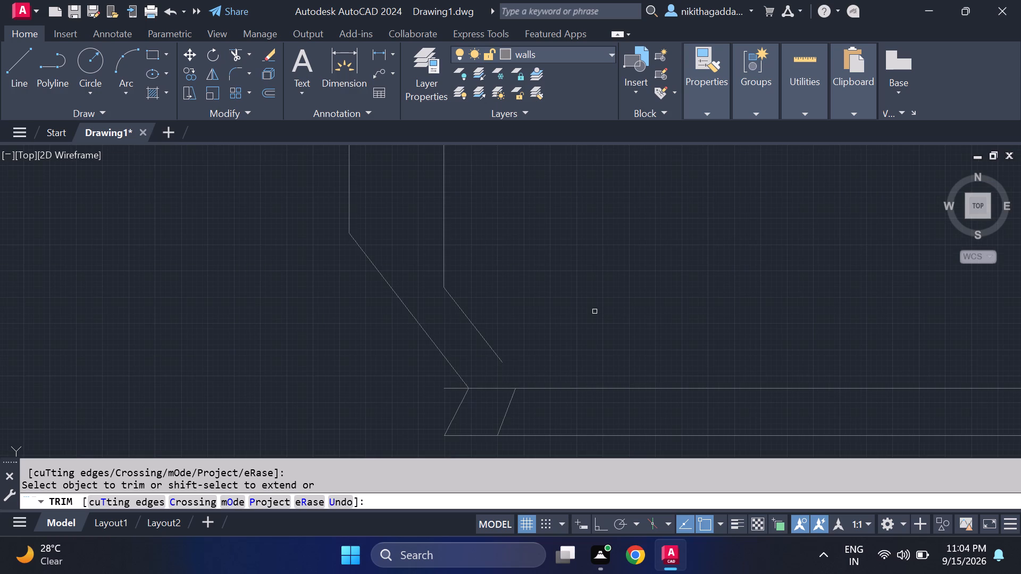
{"action": "key", "text": "Escape"}
Extend the inner slanted line down to the lower partition's upper face.
{"action": "type", "text": "ex"}
{"action": "key", "text": "Return"}
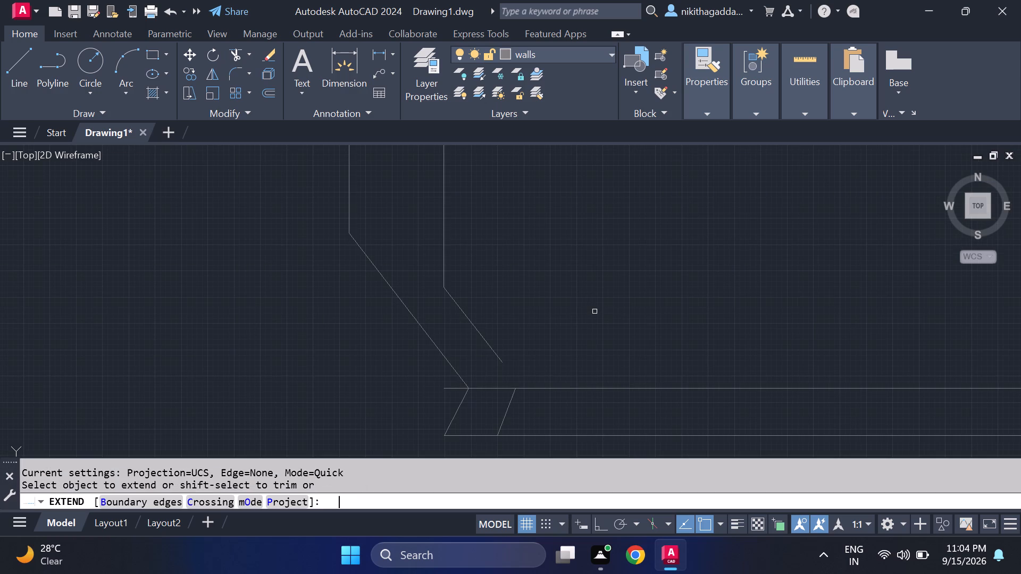
{"action": "left_click", "coordinate": [491, 343]}
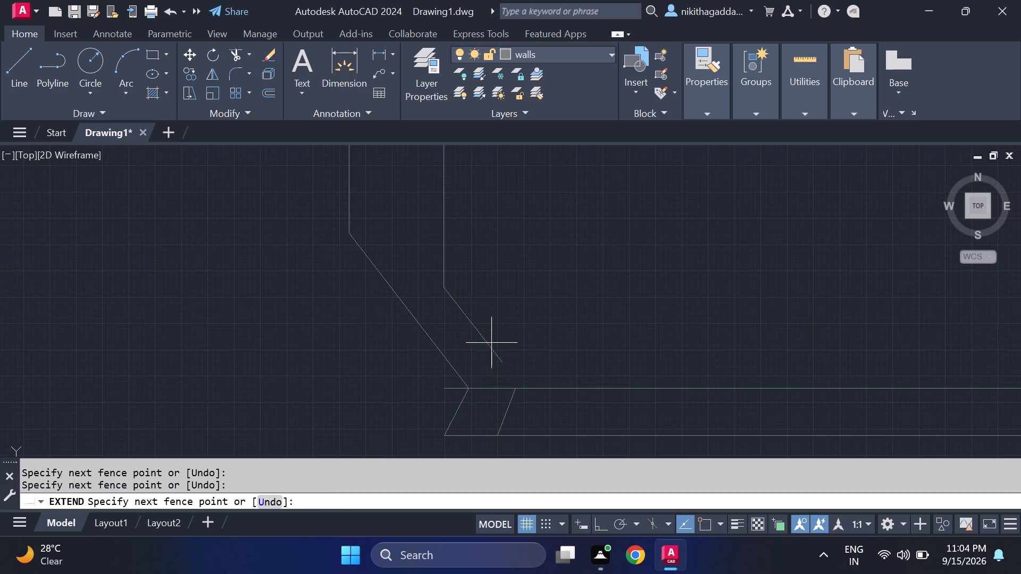
{"action": "left_click", "coordinate": [490, 353]}
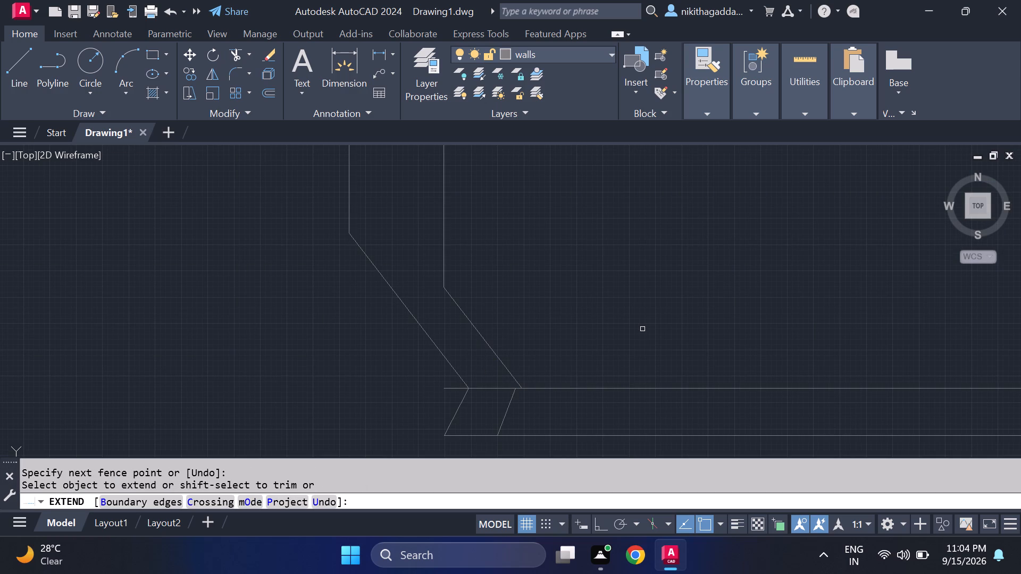
{"action": "key", "text": "Escape"}
Trim the upper face left of the inner slanted line and remove the short slanted line inside the lower partition.
{"action": "type", "text": "tr"}
{"action": "key", "text": "Return"}
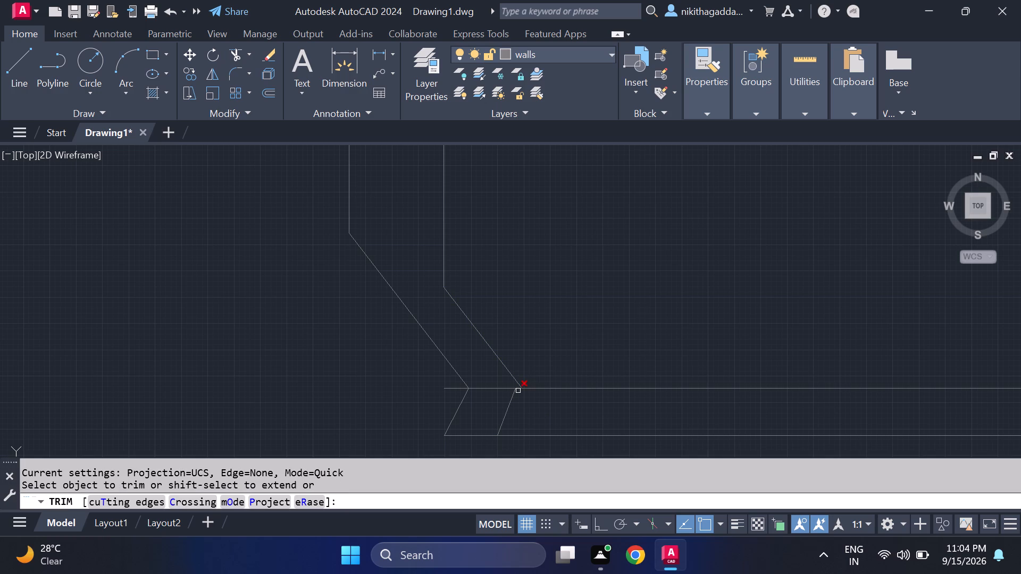
{"action": "left_click", "coordinate": [456, 386]}
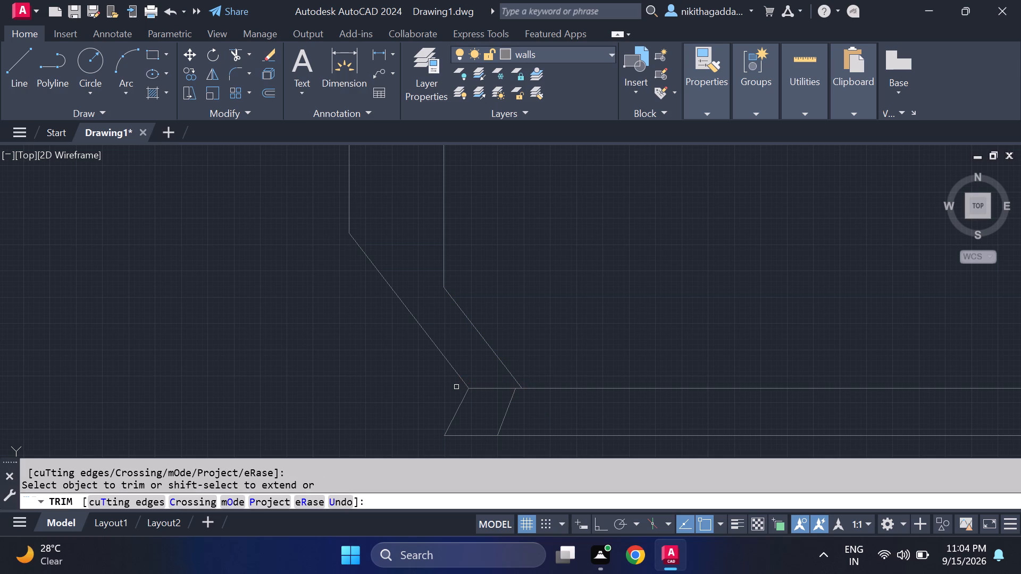
{"action": "left_click", "coordinate": [499, 388]}
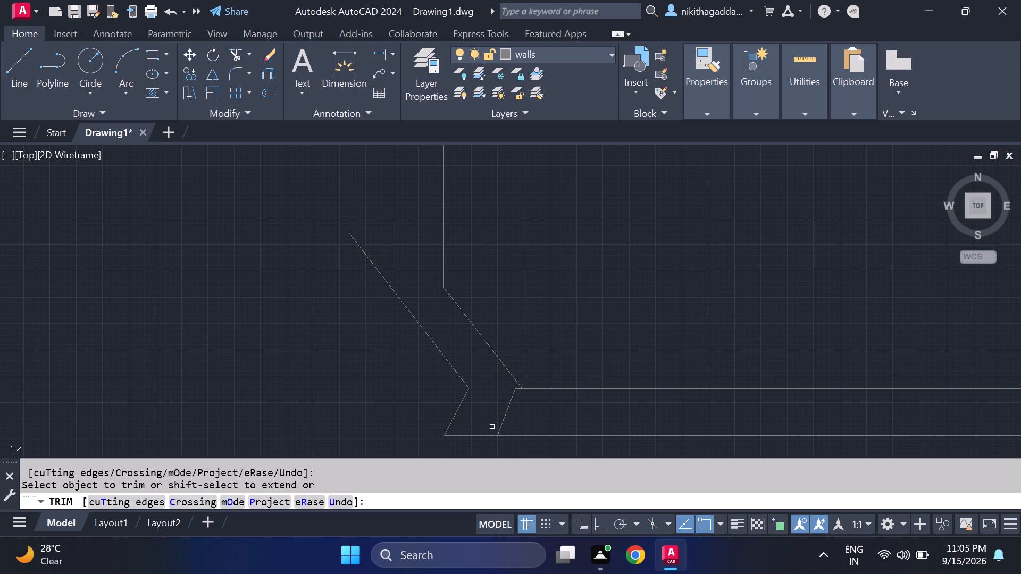
{"action": "left_click", "coordinate": [505, 416]}
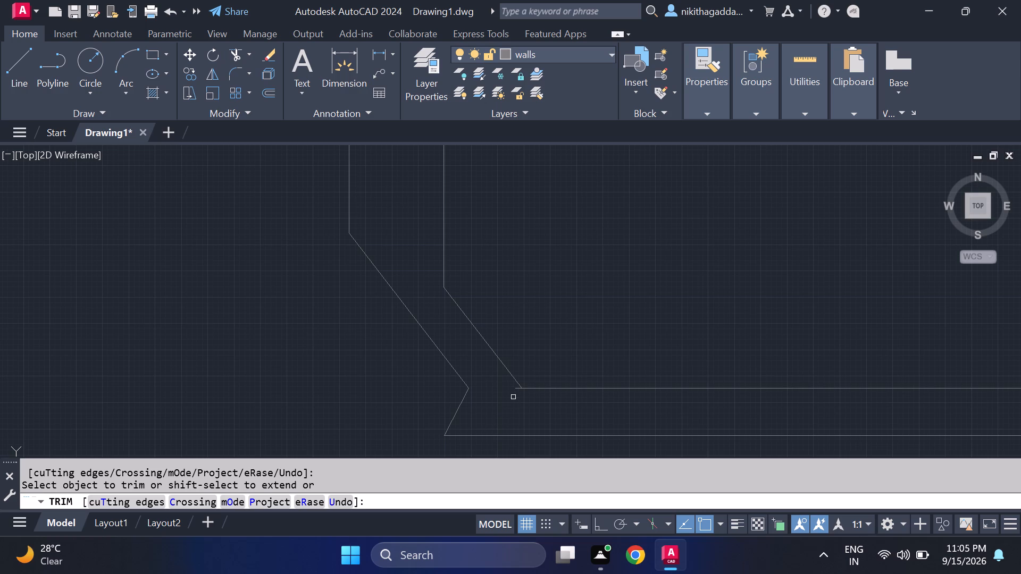
{"action": "left_click", "coordinate": [515, 389]}
{"action": "scroll", "coordinate": [560, 408], "scroll_direction": "down", "scroll_amount": 4}
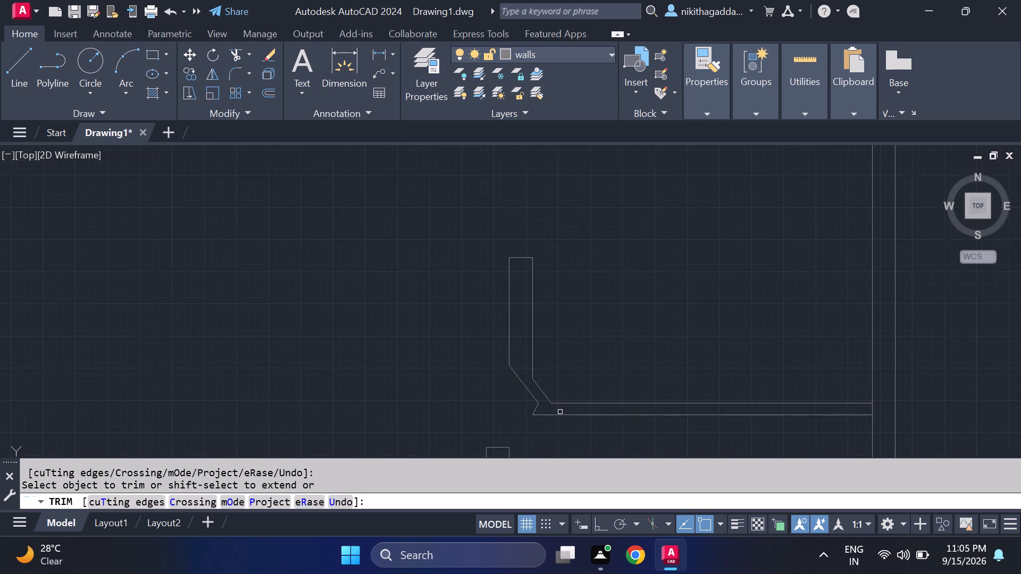
{"action": "middle_click_drag", "start_coordinate": [607, 433], "coordinate": [546, 384]}
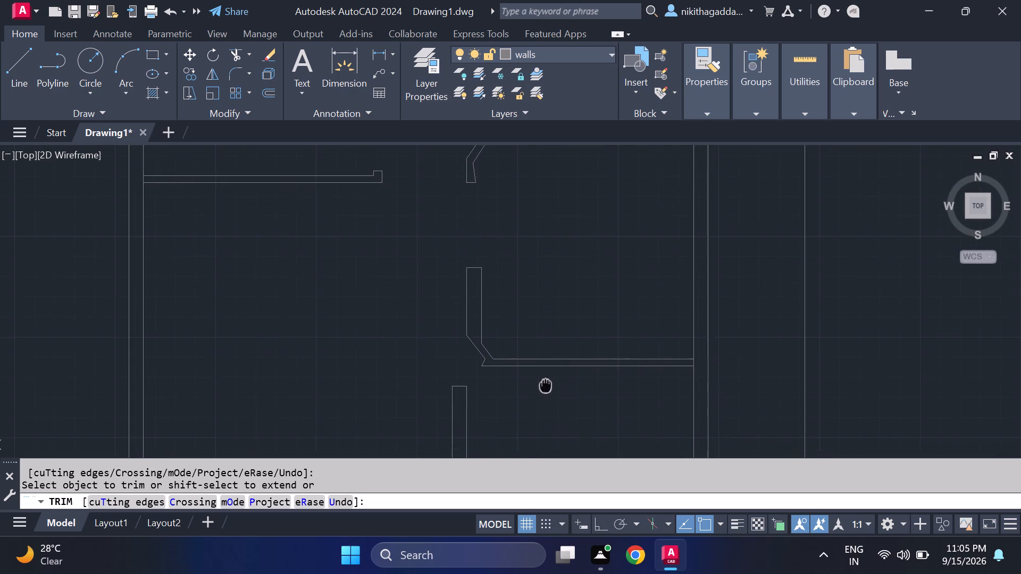
{"action": "middle_click_drag", "start_coordinate": [546, 384], "coordinate": [514, 384]}
{"action": "scroll", "coordinate": [478, 376], "scroll_direction": "up", "scroll_amount": 3}
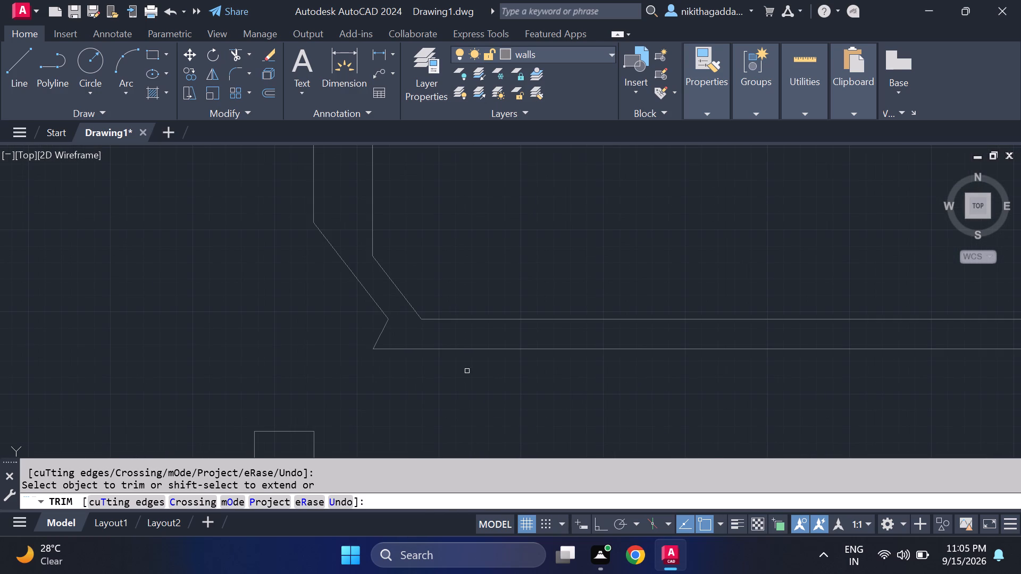
{"action": "key", "text": "Escape"}
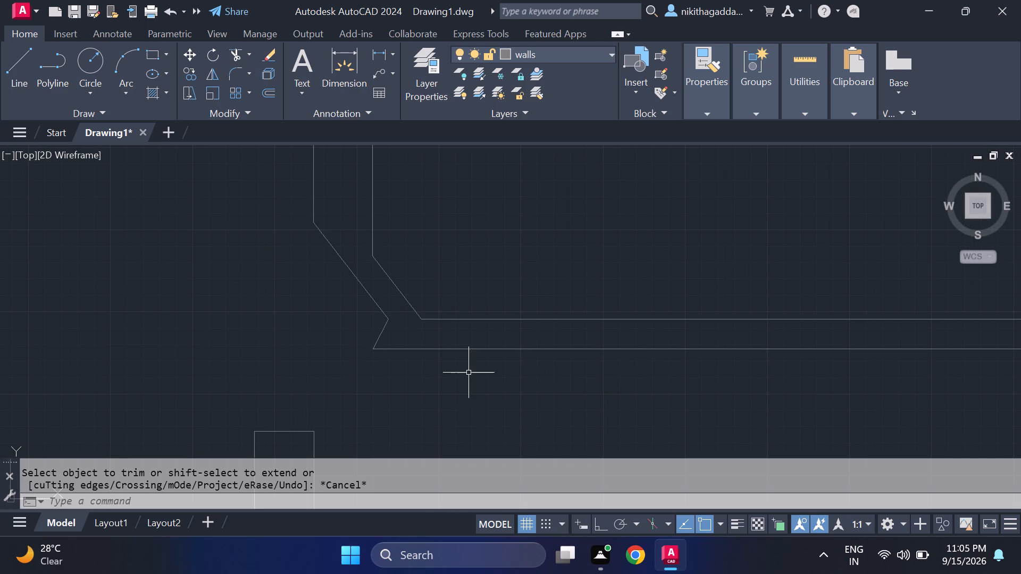
Draw a two-segment slanted line from the lower partition's lower-left corner down and back up to its lower face.
{"action": "scroll", "coordinate": [391, 349], "scroll_direction": "up", "scroll_amount": 2}
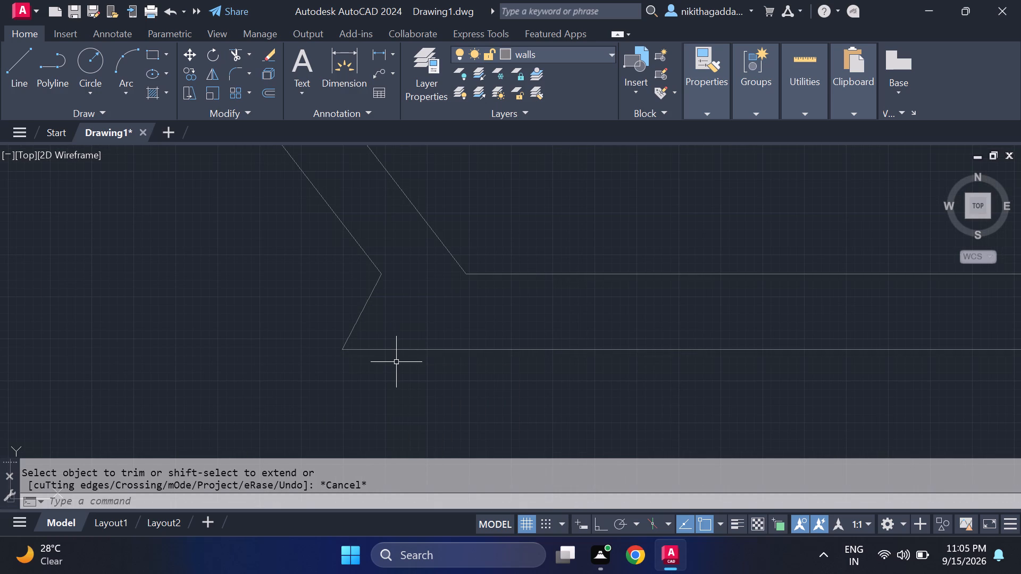
{"action": "key", "text": "l"}
{"action": "key", "text": "Return"}
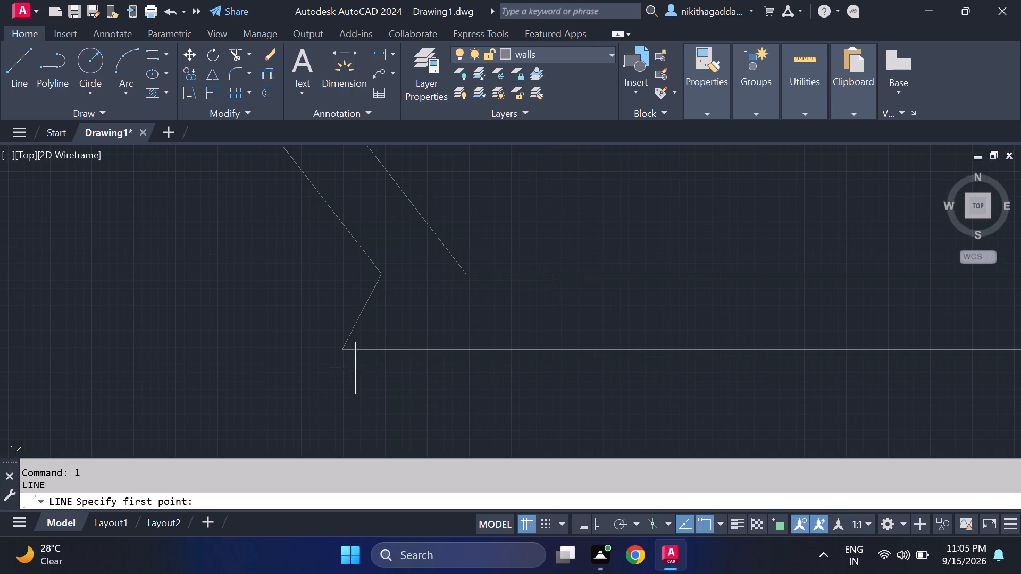
{"action": "left_click", "coordinate": [344, 348]}
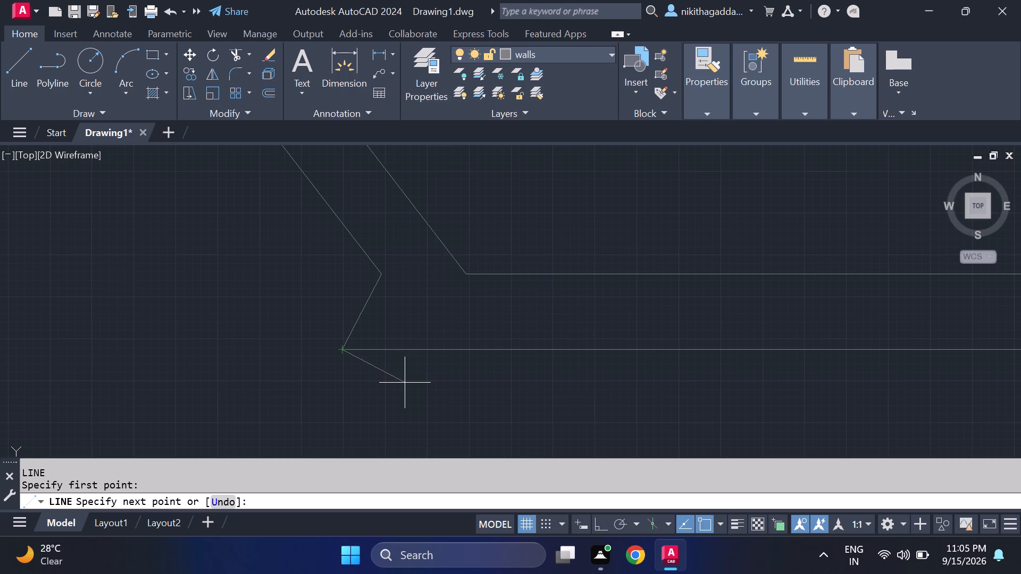
{"action": "left_click", "coordinate": [405, 383]}
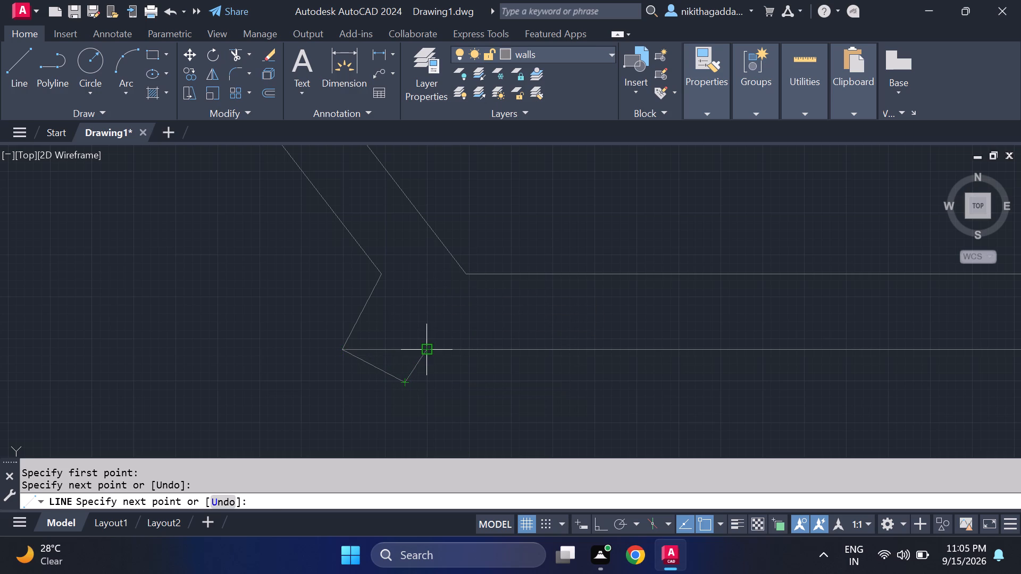
{"action": "left_click", "coordinate": [428, 353]}
{"action": "key", "text": "Escape"}
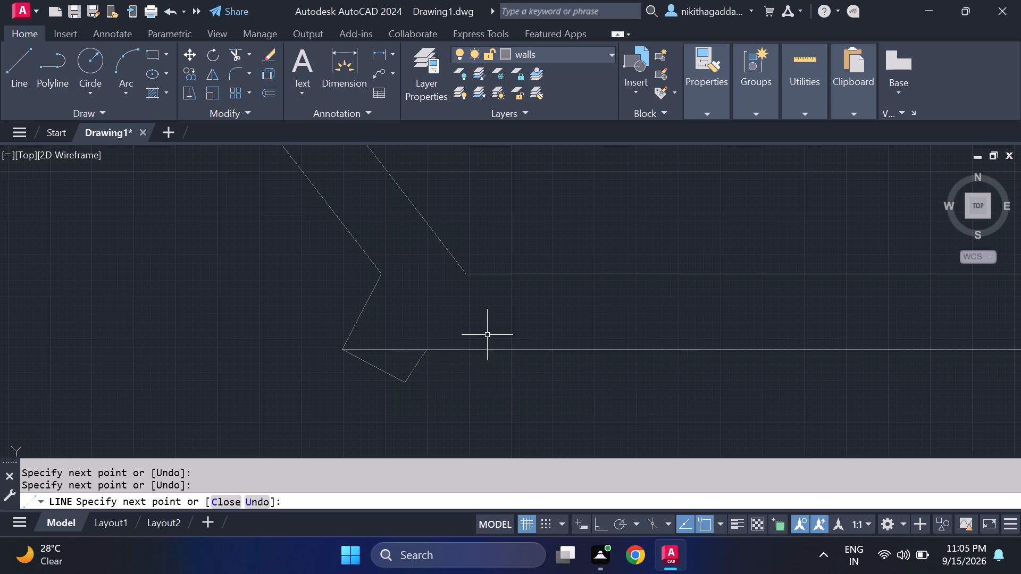
Trim the partition's lower face between the two ends of the small slanted projection.
{"action": "type", "text": "tr"}
{"action": "key", "text": "Return"}
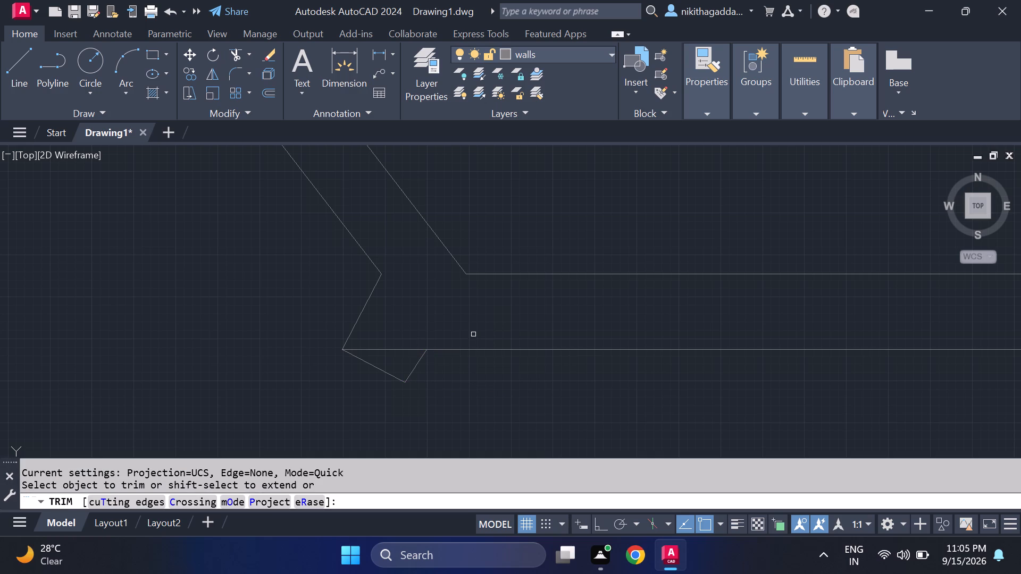
{"action": "left_click", "coordinate": [381, 350]}
{"action": "left_click_drag", "start_coordinate": [385, 336], "coordinate": [394, 365]}
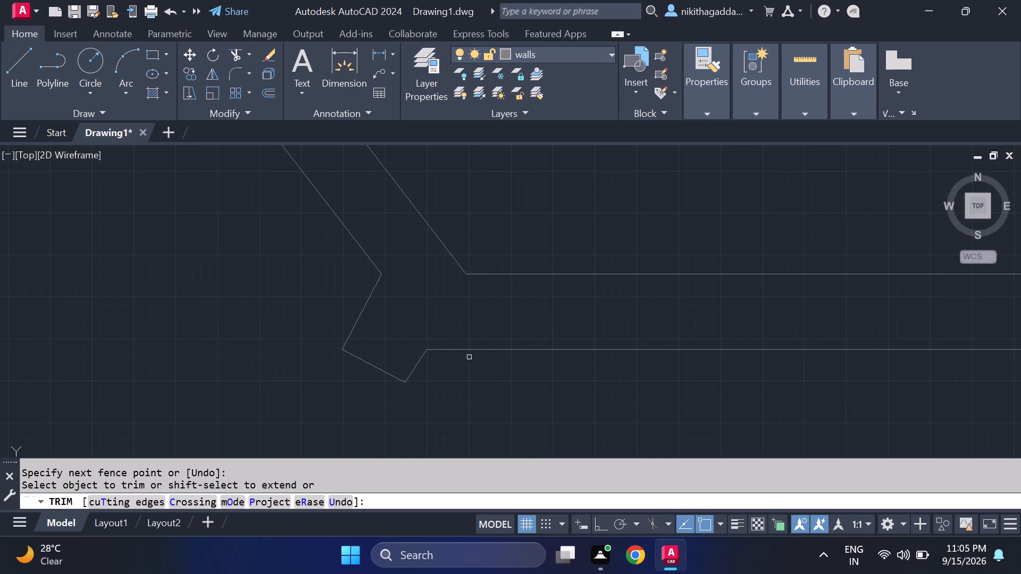
{"action": "scroll", "coordinate": [495, 359], "scroll_direction": "down", "scroll_amount": 4}
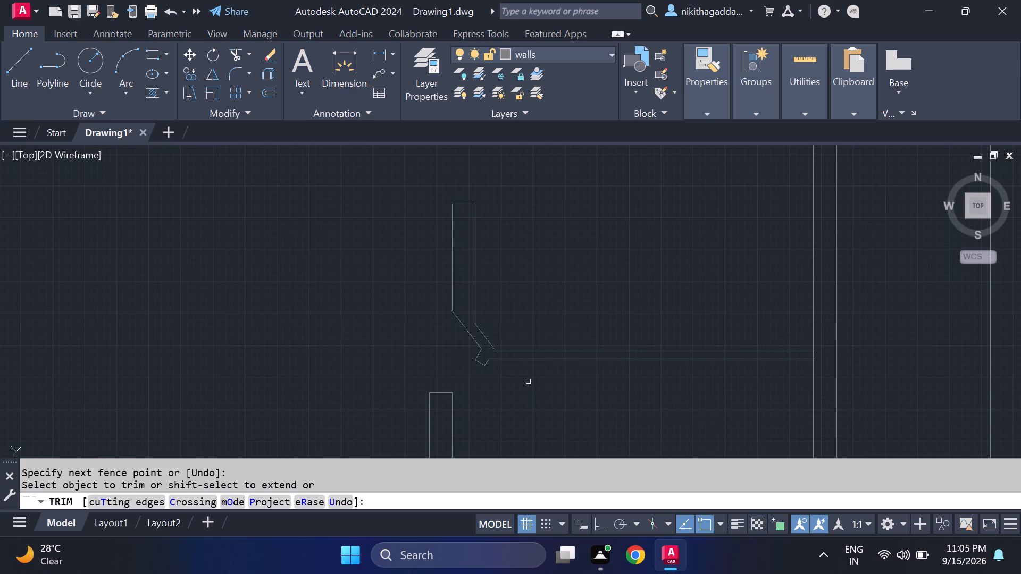
{"action": "scroll", "coordinate": [528, 382], "scroll_direction": "up", "scroll_amount": 2}
{"action": "scroll", "coordinate": [528, 379], "scroll_direction": "down", "scroll_amount": 1}
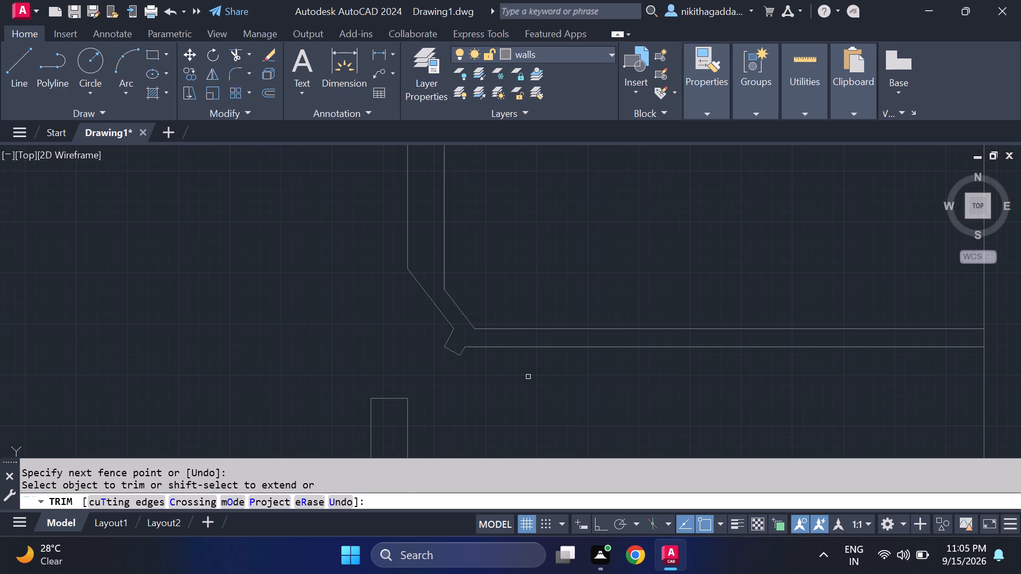
{"action": "key", "text": "Escape"}
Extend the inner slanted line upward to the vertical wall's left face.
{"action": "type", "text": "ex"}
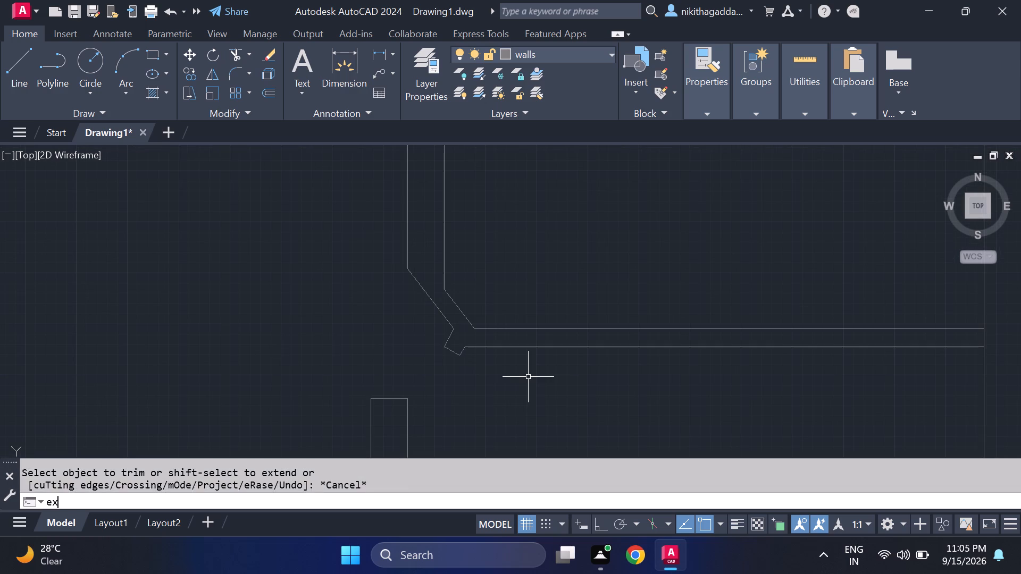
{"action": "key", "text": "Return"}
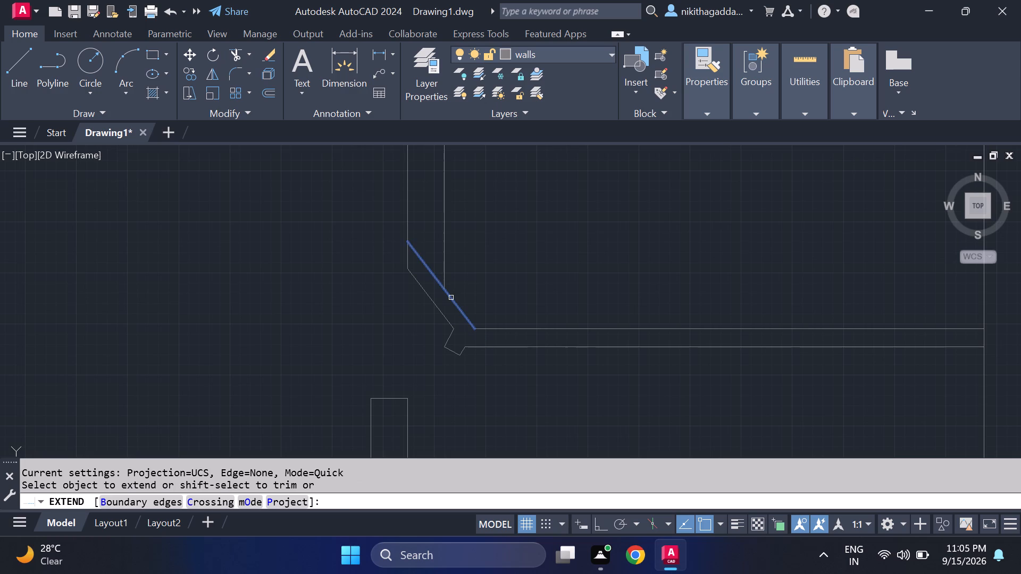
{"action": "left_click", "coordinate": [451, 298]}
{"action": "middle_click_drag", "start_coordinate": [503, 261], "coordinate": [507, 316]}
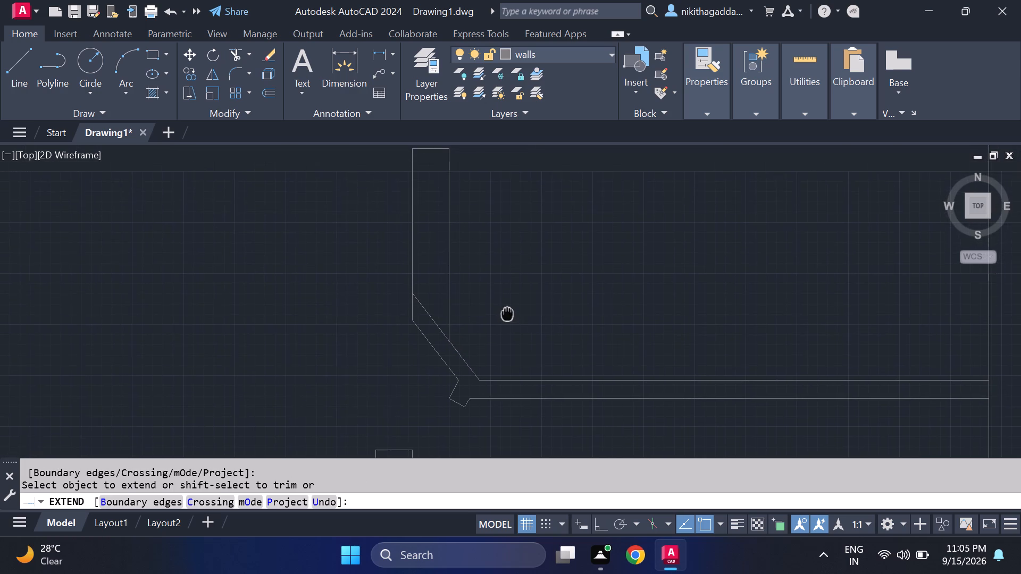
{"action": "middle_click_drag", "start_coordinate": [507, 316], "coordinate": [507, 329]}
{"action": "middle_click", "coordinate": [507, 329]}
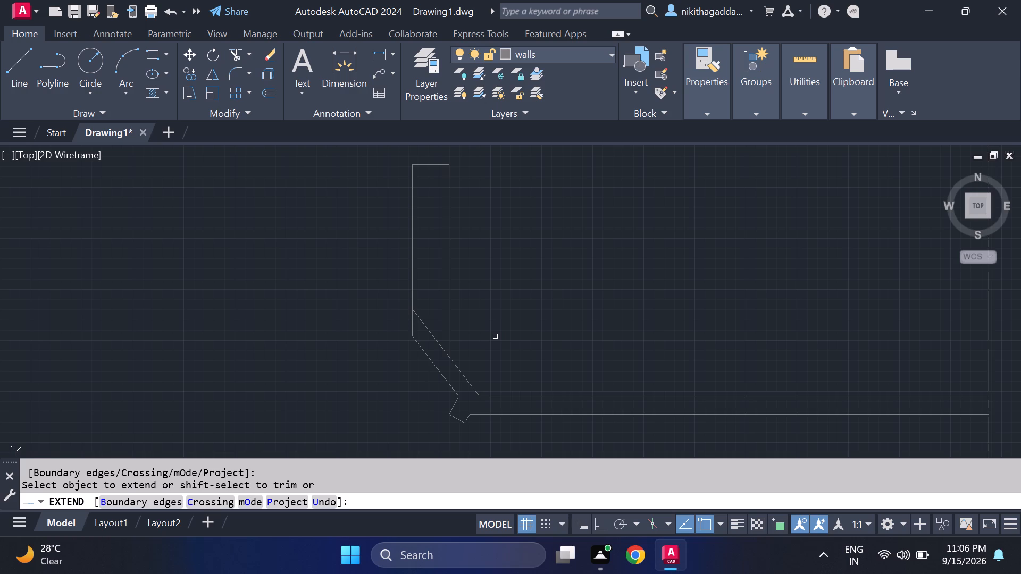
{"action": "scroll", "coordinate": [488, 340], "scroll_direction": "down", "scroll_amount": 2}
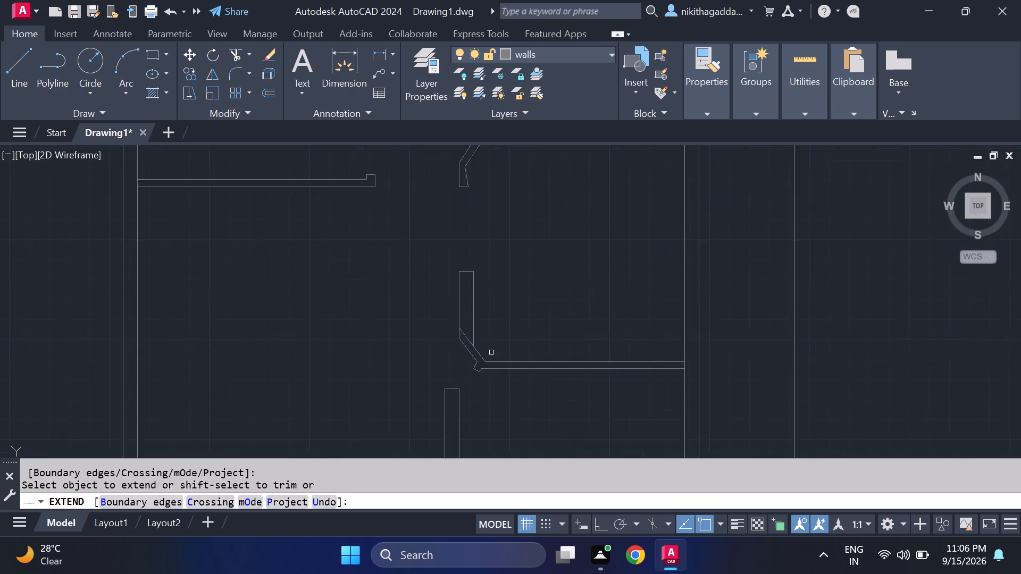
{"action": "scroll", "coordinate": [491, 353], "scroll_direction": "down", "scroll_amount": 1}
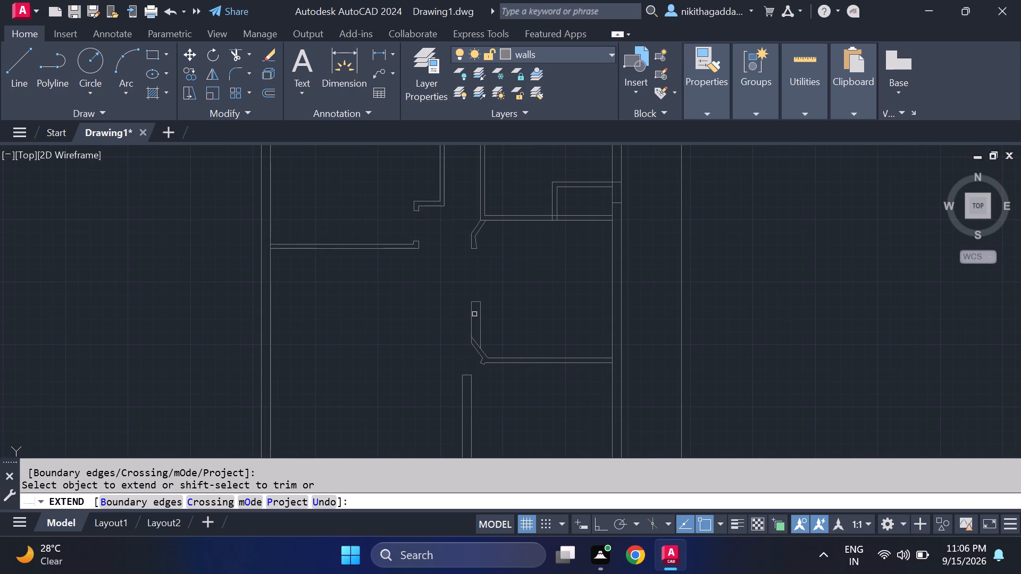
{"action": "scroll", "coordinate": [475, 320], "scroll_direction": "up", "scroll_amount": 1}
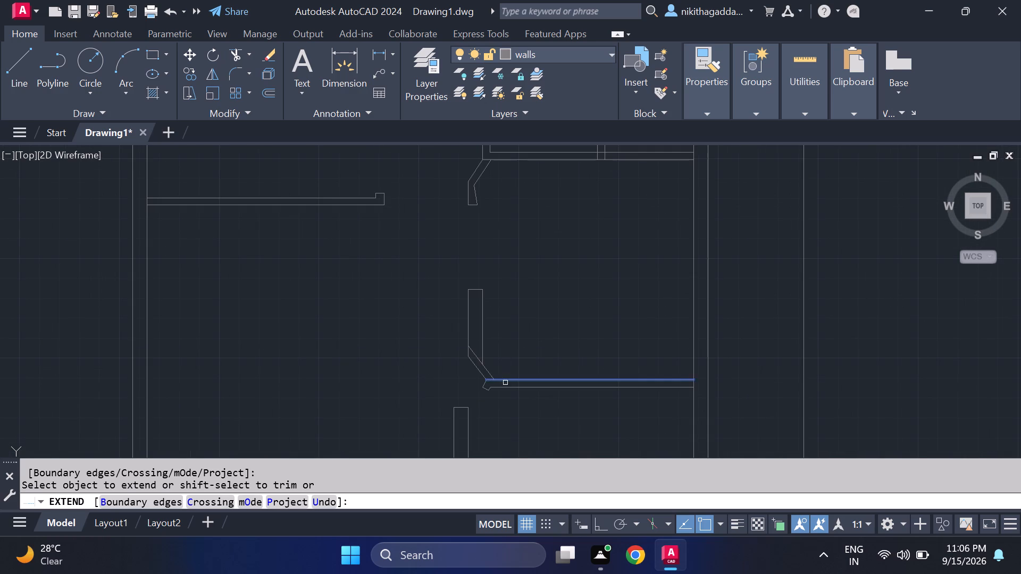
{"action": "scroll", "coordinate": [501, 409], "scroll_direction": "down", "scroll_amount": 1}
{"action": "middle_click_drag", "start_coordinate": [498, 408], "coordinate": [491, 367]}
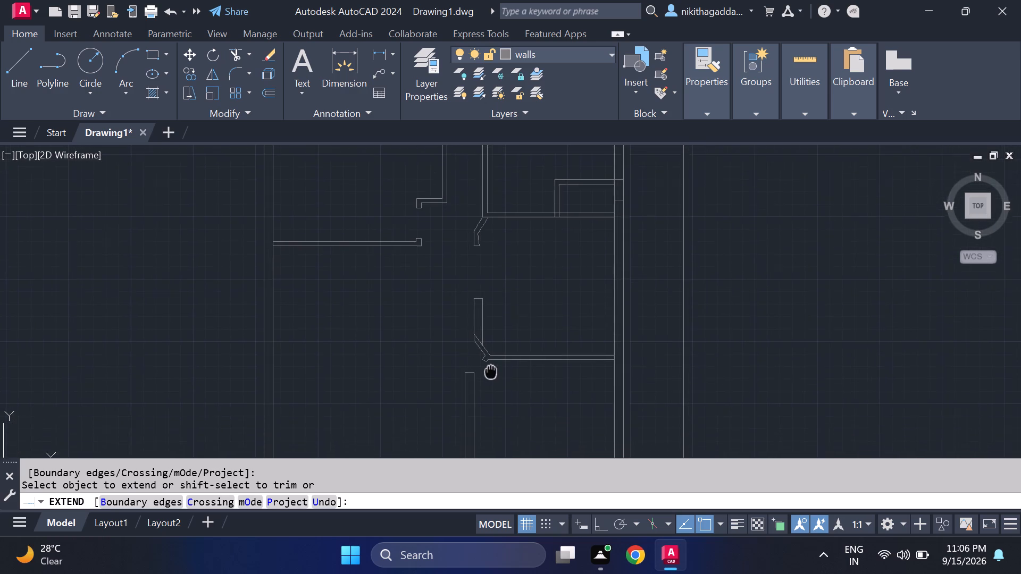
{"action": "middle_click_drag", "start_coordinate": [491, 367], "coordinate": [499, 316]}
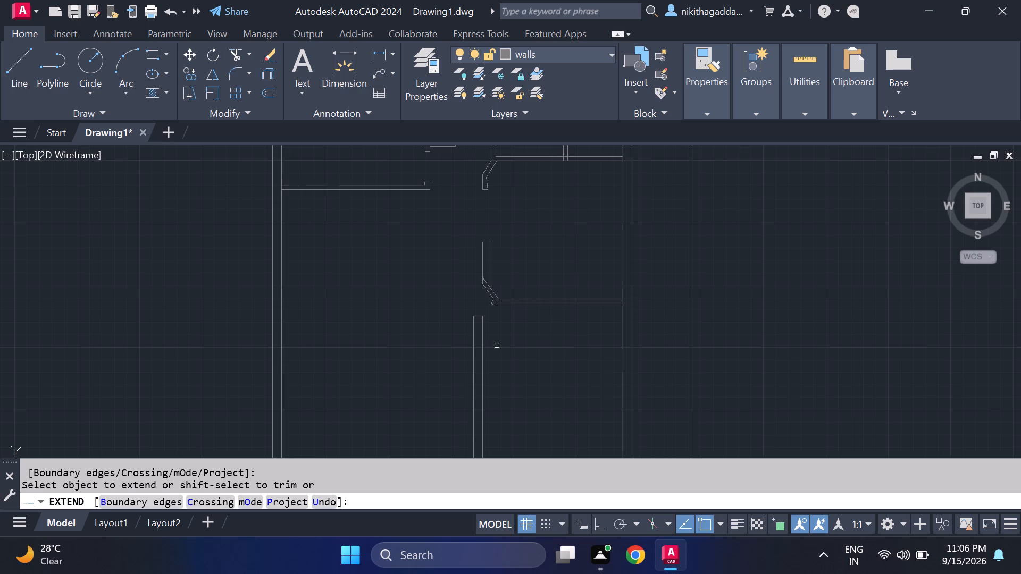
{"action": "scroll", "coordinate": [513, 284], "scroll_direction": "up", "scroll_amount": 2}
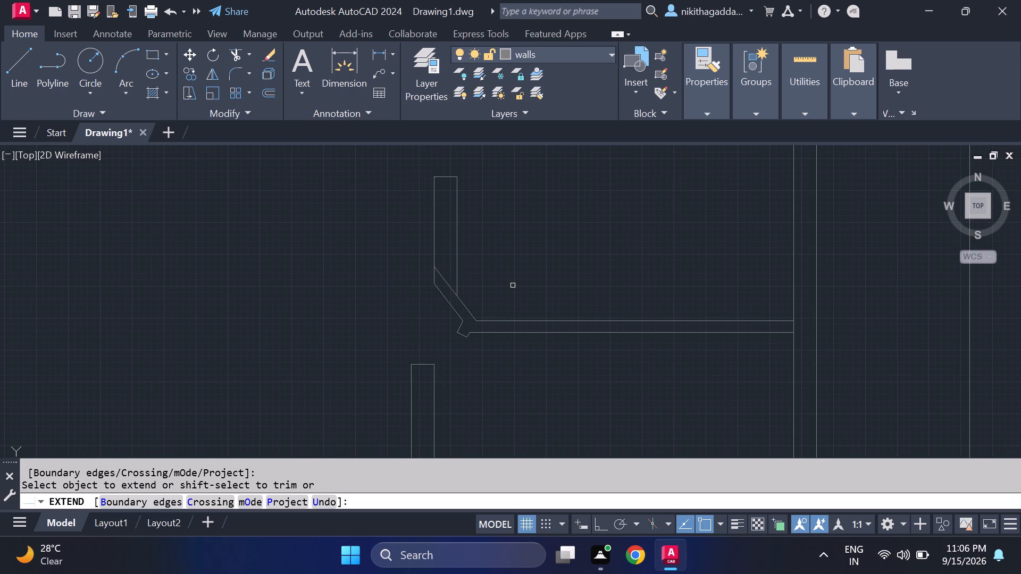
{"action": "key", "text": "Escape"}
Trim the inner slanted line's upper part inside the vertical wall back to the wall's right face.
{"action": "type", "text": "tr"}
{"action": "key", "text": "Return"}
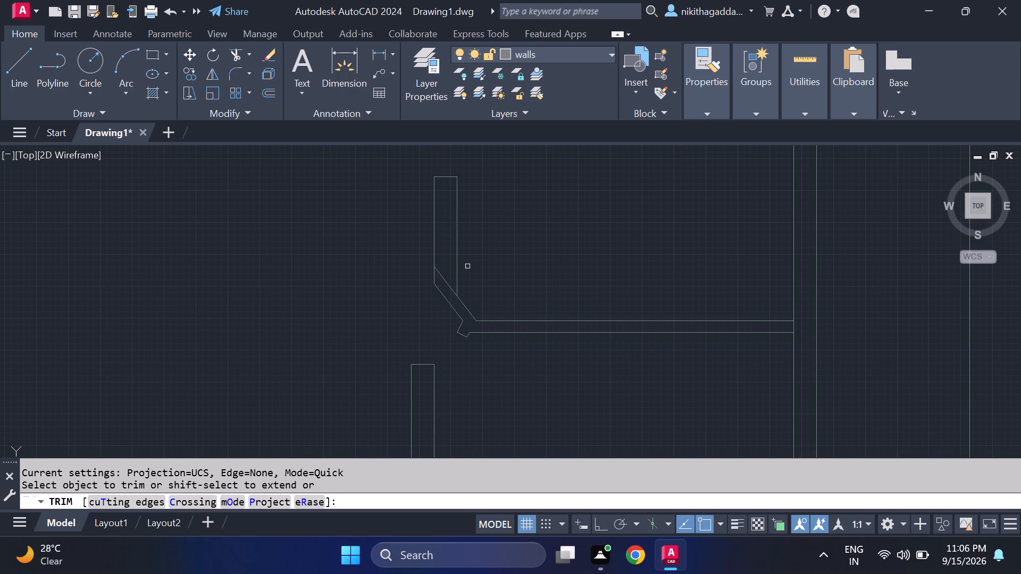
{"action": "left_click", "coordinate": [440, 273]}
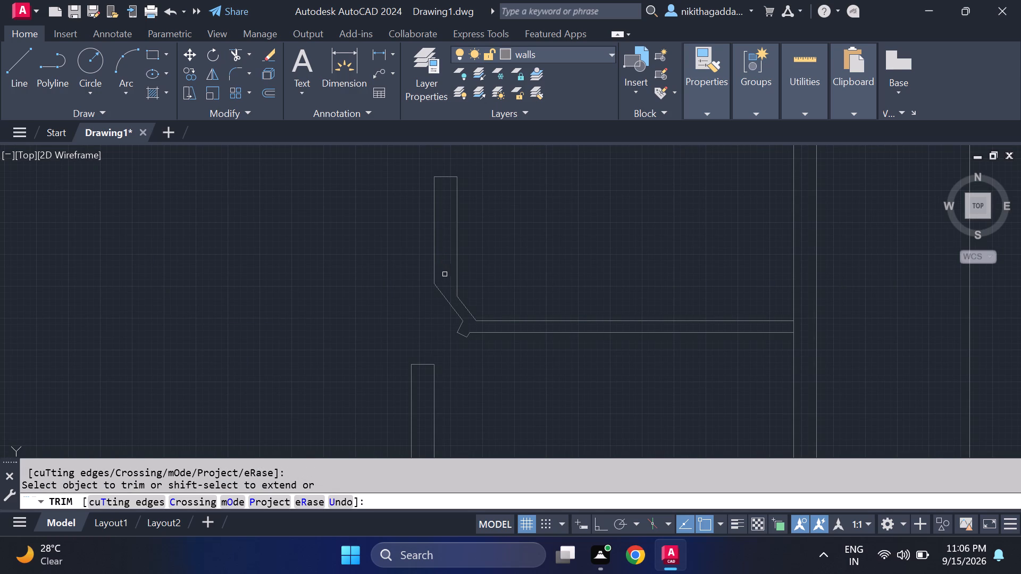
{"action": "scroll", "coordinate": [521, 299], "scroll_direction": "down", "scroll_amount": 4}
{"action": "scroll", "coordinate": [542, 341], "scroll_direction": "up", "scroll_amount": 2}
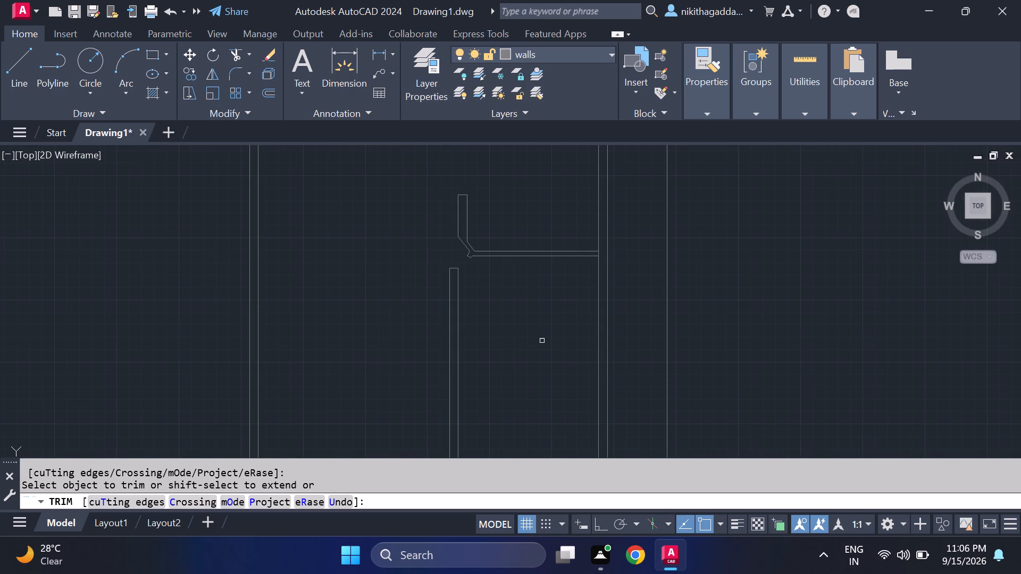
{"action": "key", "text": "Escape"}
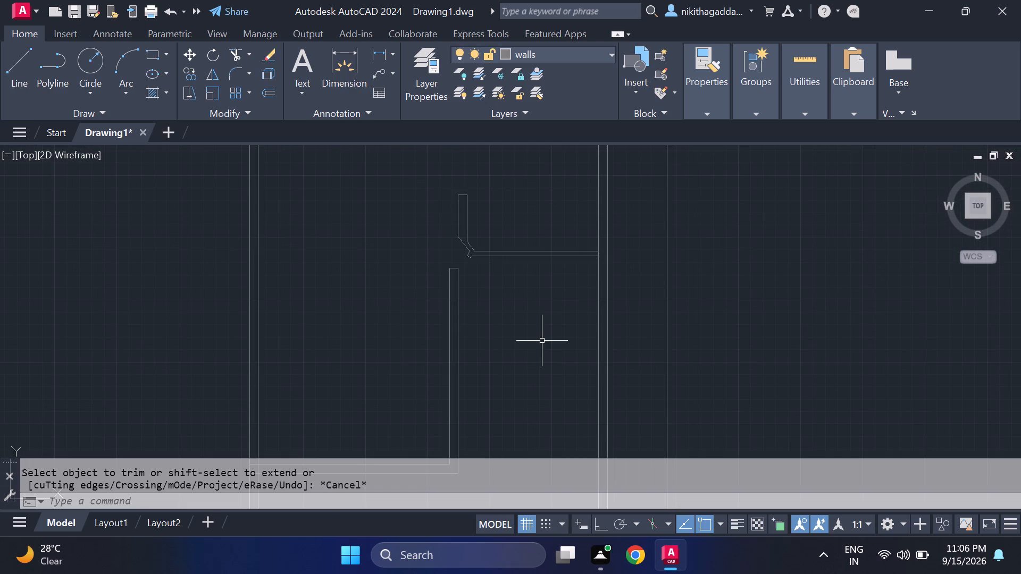
Draw a slanted line across the lower vertical wall, from its left face down to its right face, a little below its top end.
{"action": "key", "text": "l"}
{"action": "key", "text": "Return"}
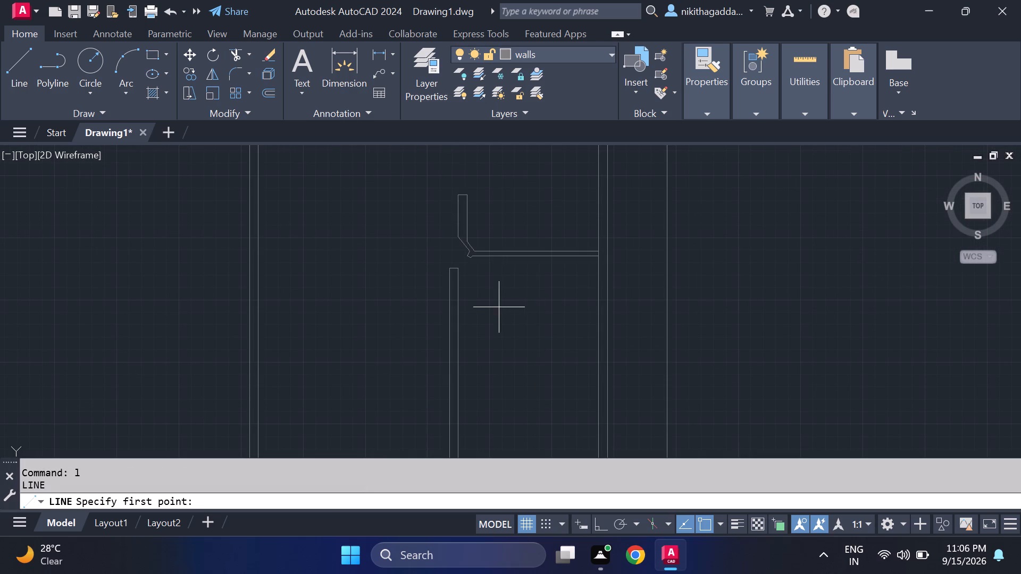
{"action": "scroll", "coordinate": [459, 268], "scroll_direction": "up", "scroll_amount": 3}
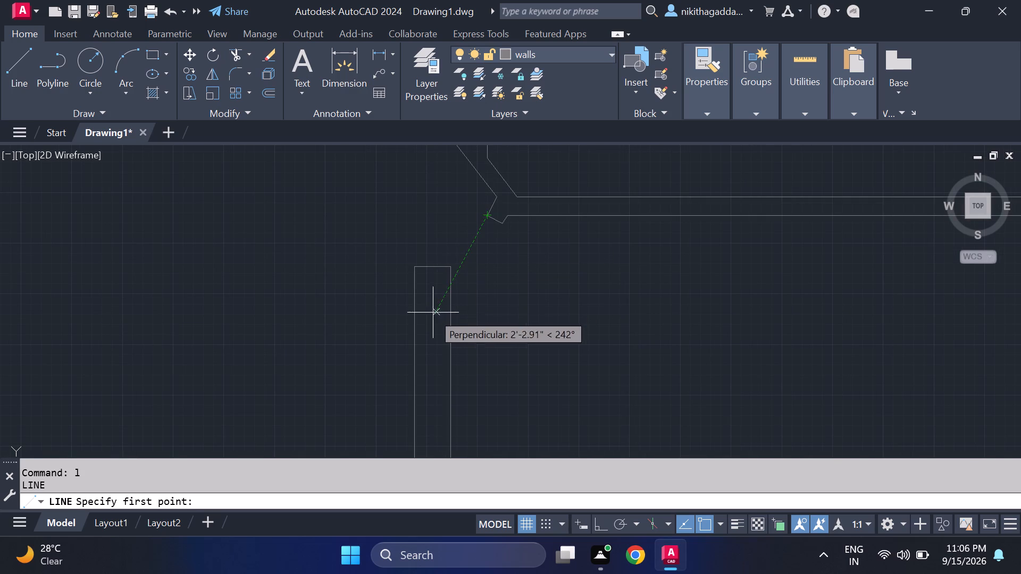
{"action": "left_click", "coordinate": [414, 338]}
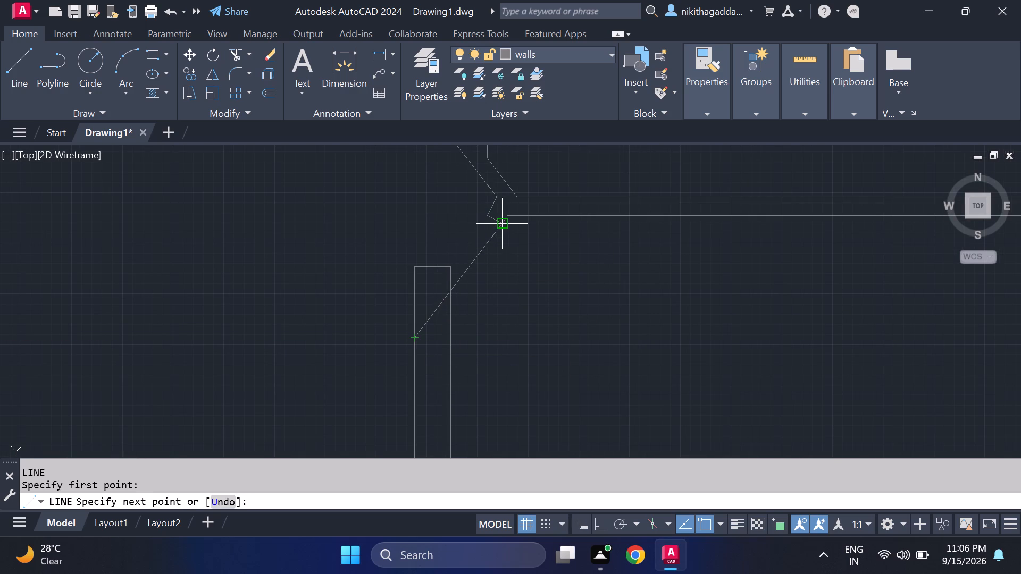
{"action": "left_click", "coordinate": [447, 344]}
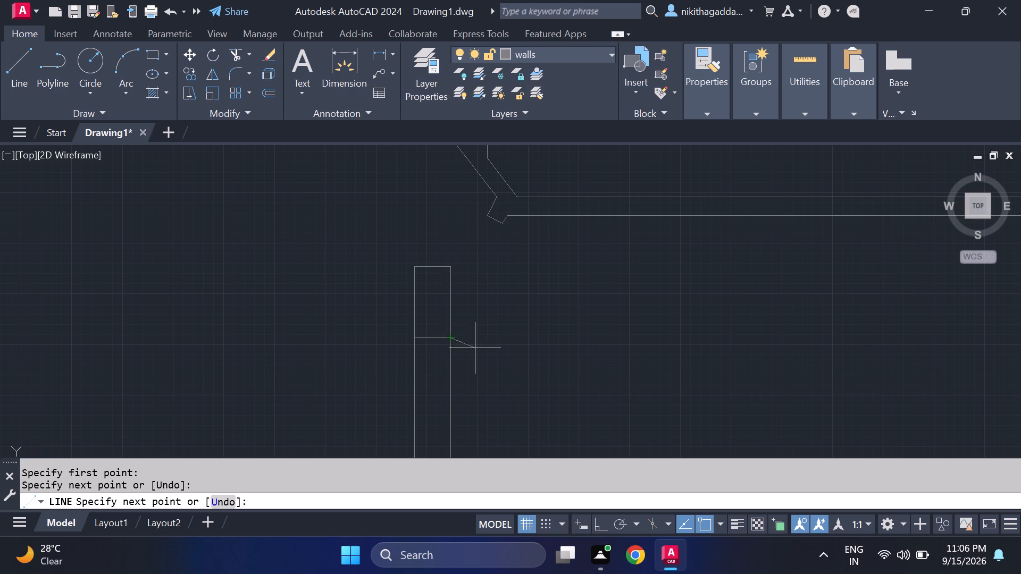
{"action": "key", "text": "ctrl+z"}
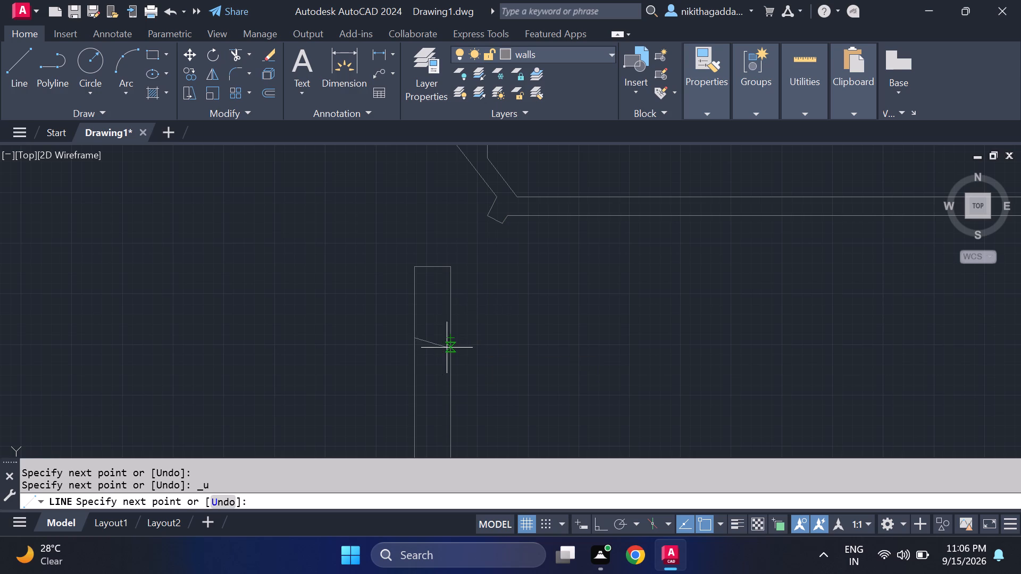
{"action": "left_click", "coordinate": [451, 349]}
{"action": "key", "text": "Escape"}
Trim both faces of the lower vertical wall above the slanted line and remove the leftover horizontal end line.
{"action": "type", "text": "tr"}
{"action": "key", "text": "Return"}
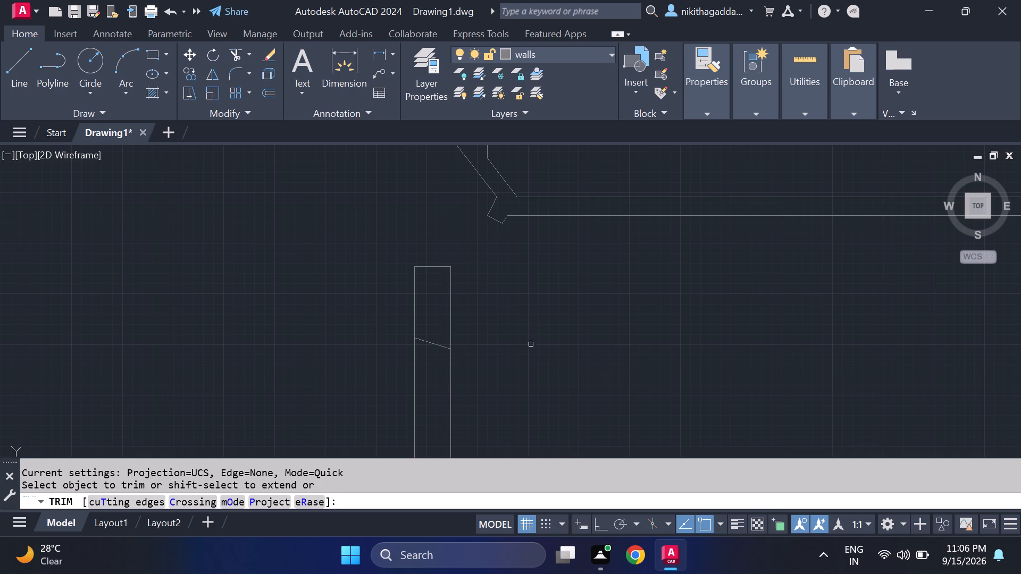
{"action": "left_click_drag", "start_coordinate": [460, 305], "coordinate": [390, 293]}
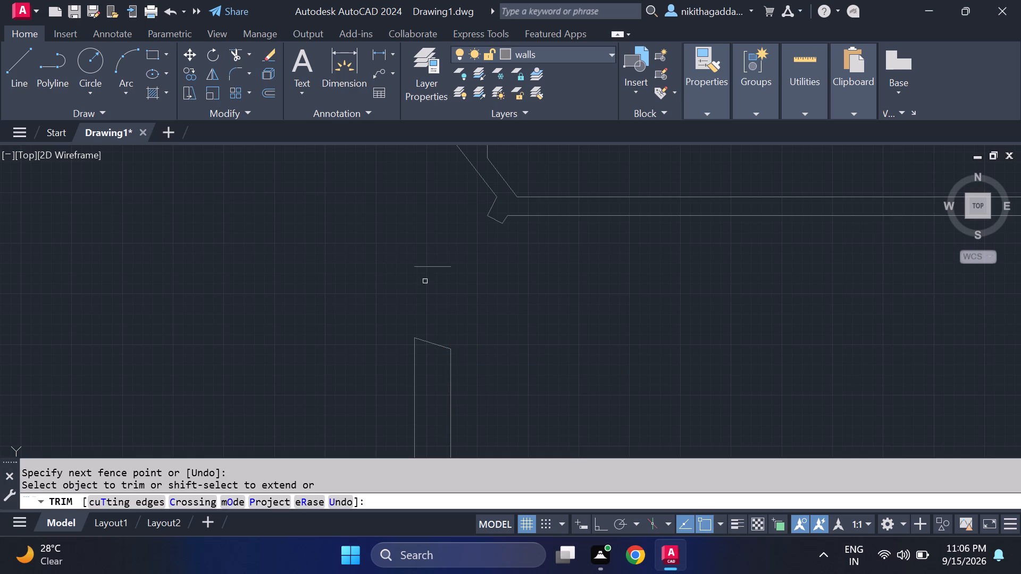
{"action": "left_click", "coordinate": [430, 266]}
{"action": "scroll", "coordinate": [490, 335], "scroll_direction": "down", "scroll_amount": 5}
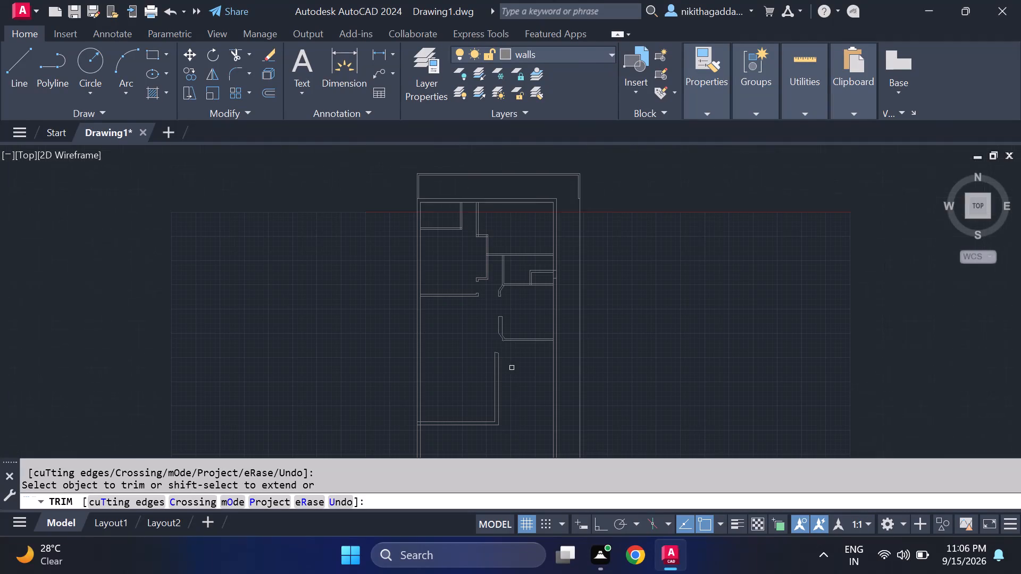
{"action": "middle_click", "coordinate": [516, 385]}
{"action": "scroll", "coordinate": [512, 384], "scroll_direction": "up", "scroll_amount": 1}
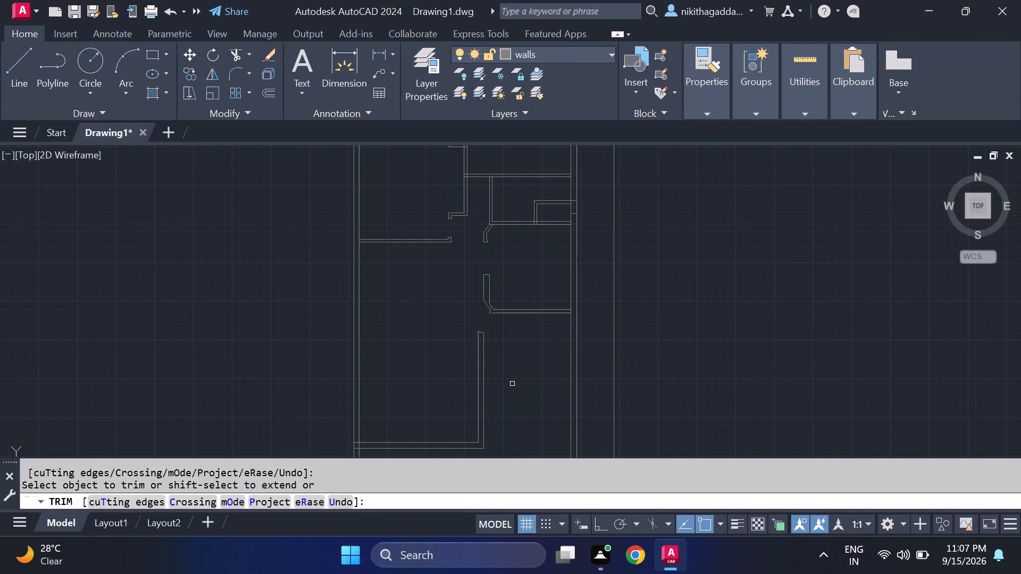
{"action": "key", "text": "Escape"}
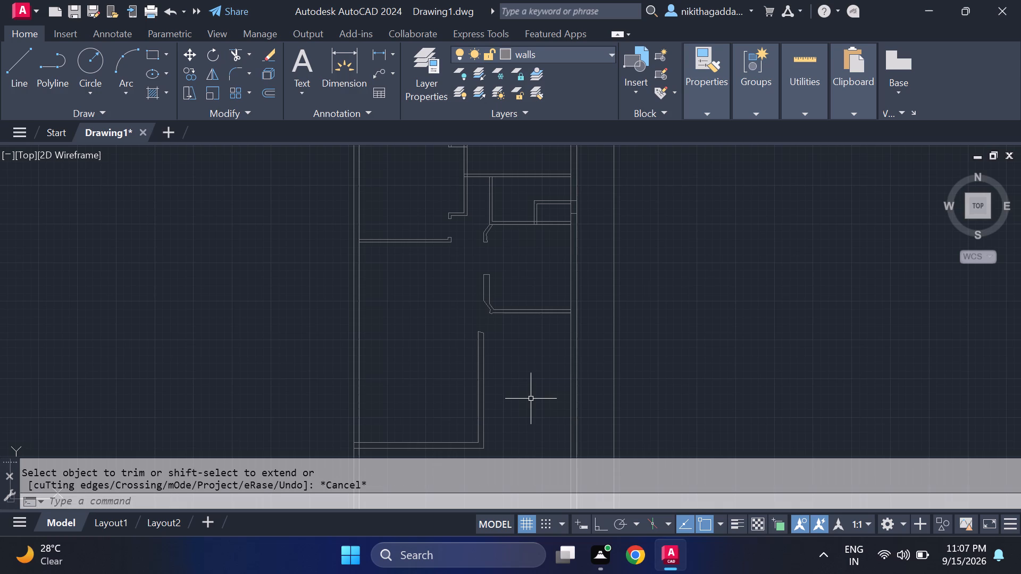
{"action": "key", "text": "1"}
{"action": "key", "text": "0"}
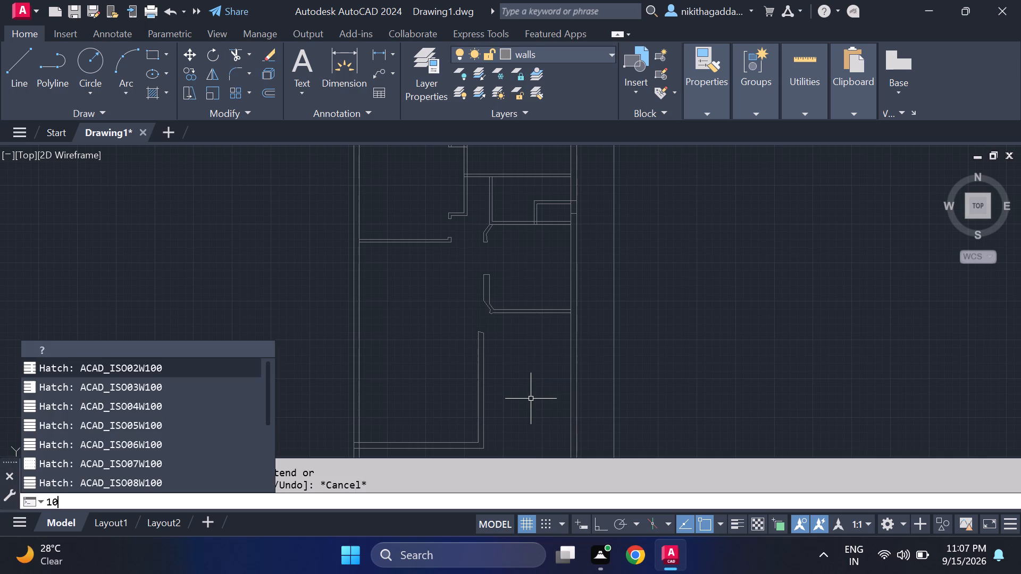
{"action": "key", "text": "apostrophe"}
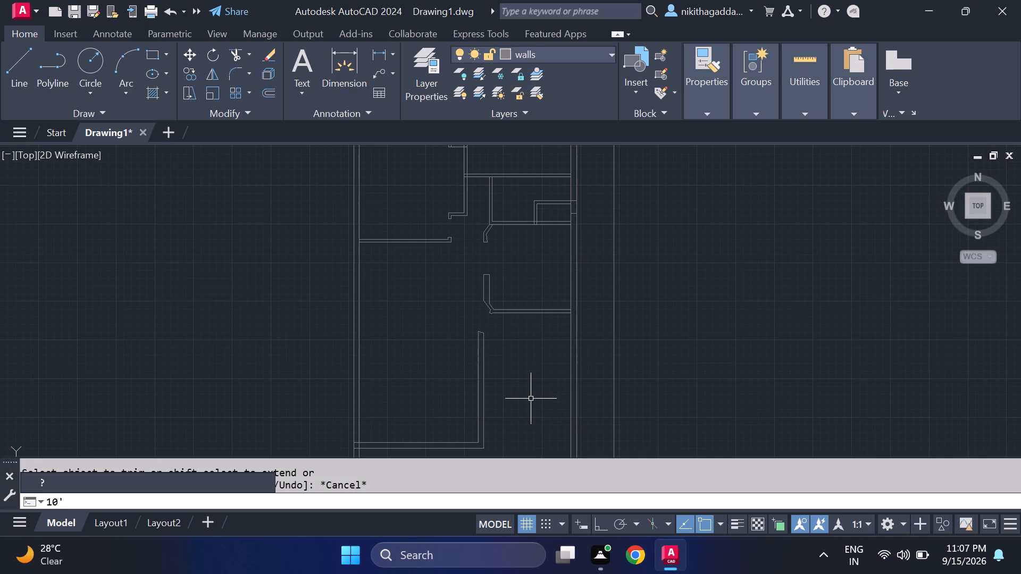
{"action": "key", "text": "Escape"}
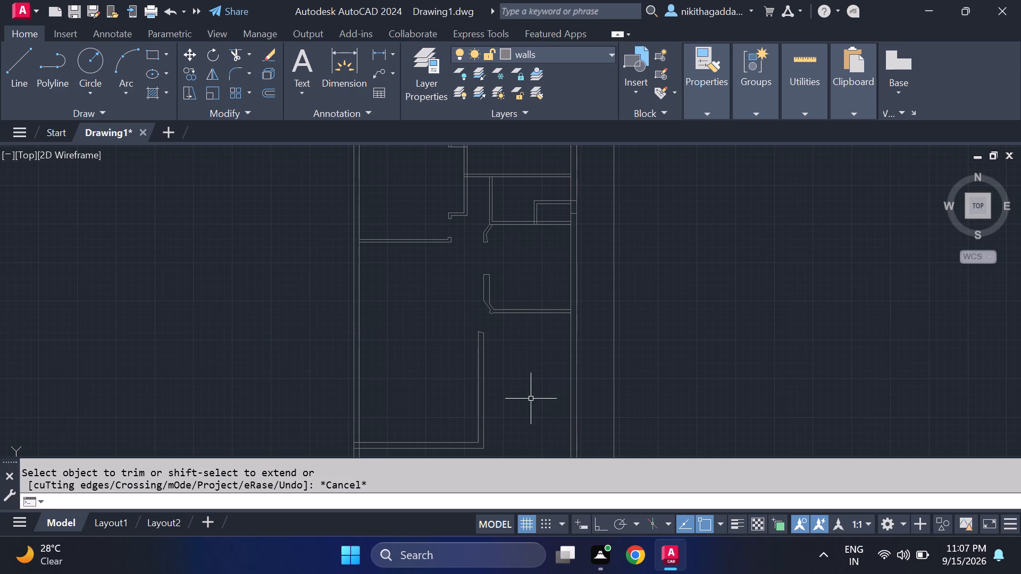
Offset the lower face of the horizontal partition below the chamfered corner downward by 10'4.5".
{"action": "type", "text": "of"}
{"action": "key", "text": "Return"}
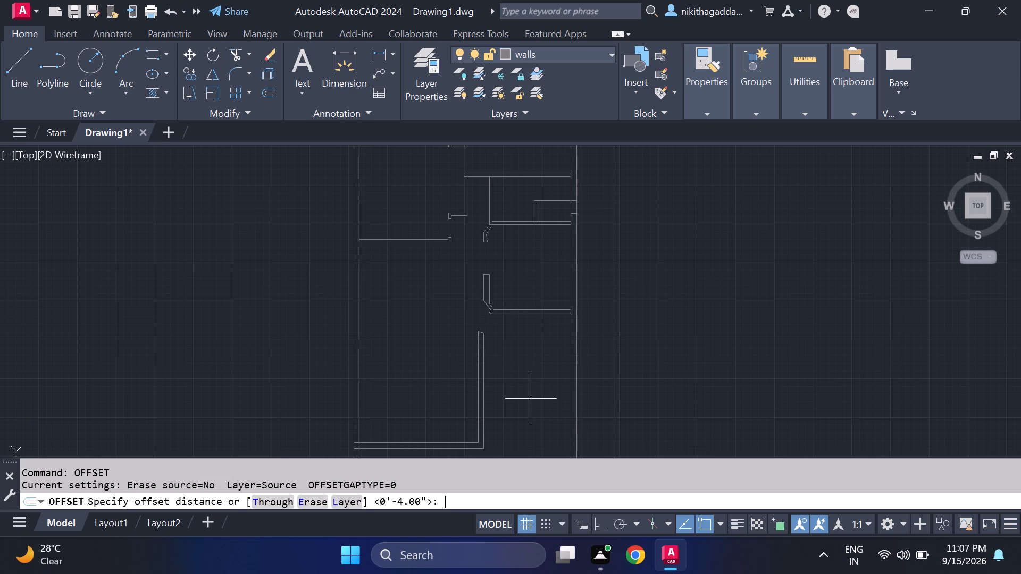
{"action": "key", "text": "1"}
{"action": "key", "text": "0"}
{"action": "key", "text": "apostrophe"}
{"action": "key", "text": "4"}
{"action": "type", "text": ".5"}
{"action": "key", "text": "shift+quotedbl"}
{"action": "key", "text": "Return"}
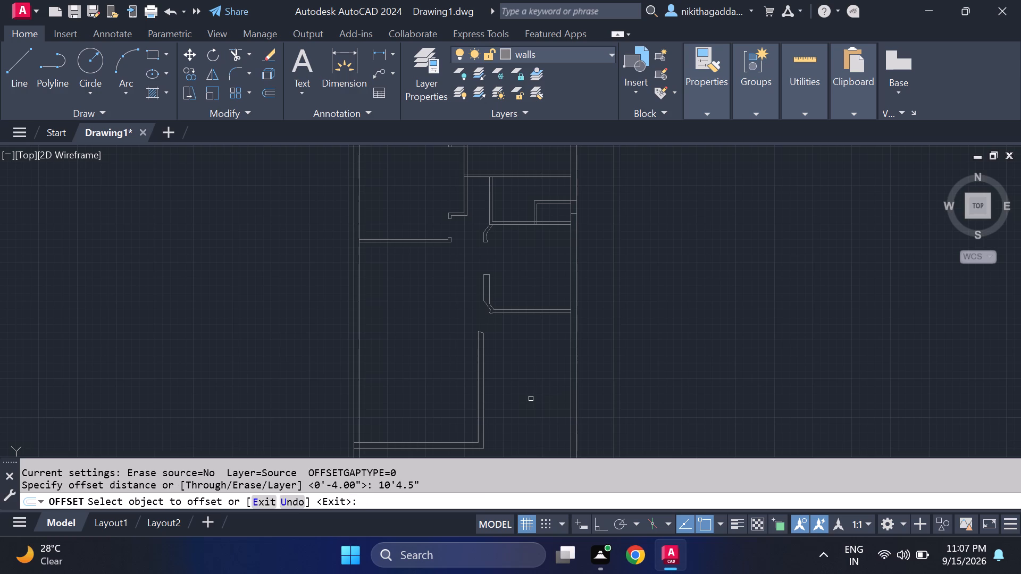
{"action": "left_click", "coordinate": [532, 315]}
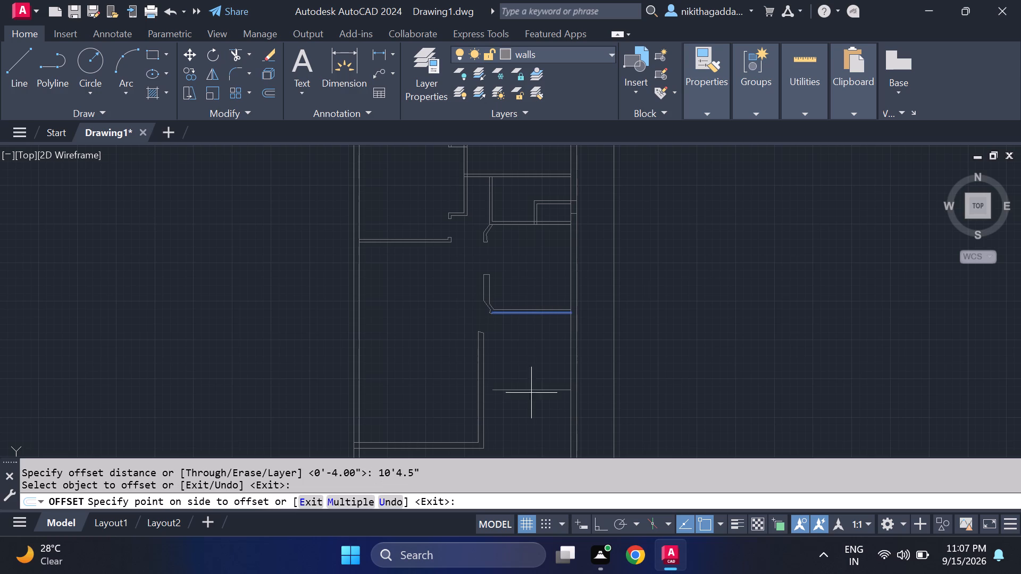
{"action": "left_click", "coordinate": [533, 418]}
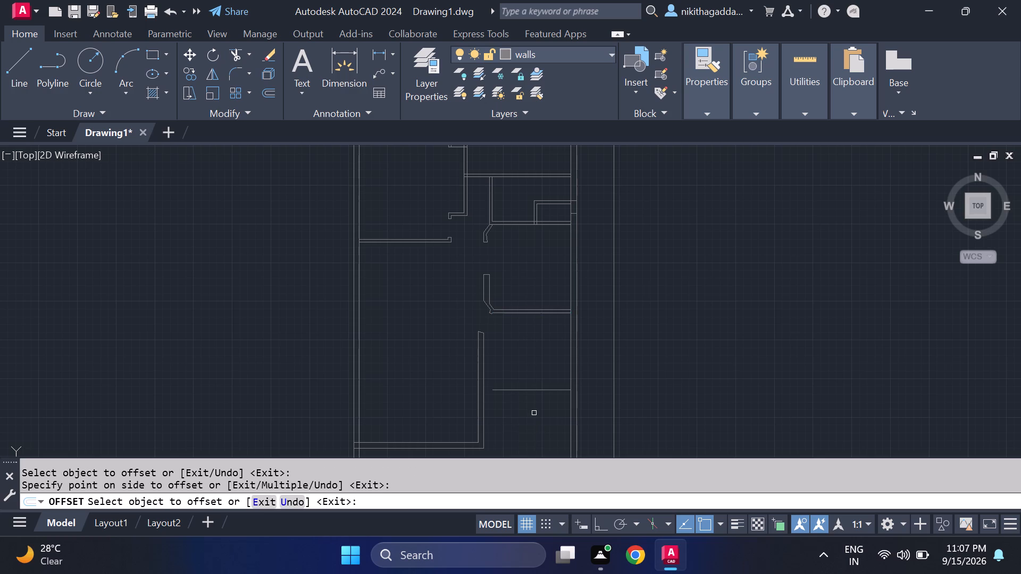
{"action": "middle_click_drag", "start_coordinate": [539, 415], "coordinate": [539, 391]}
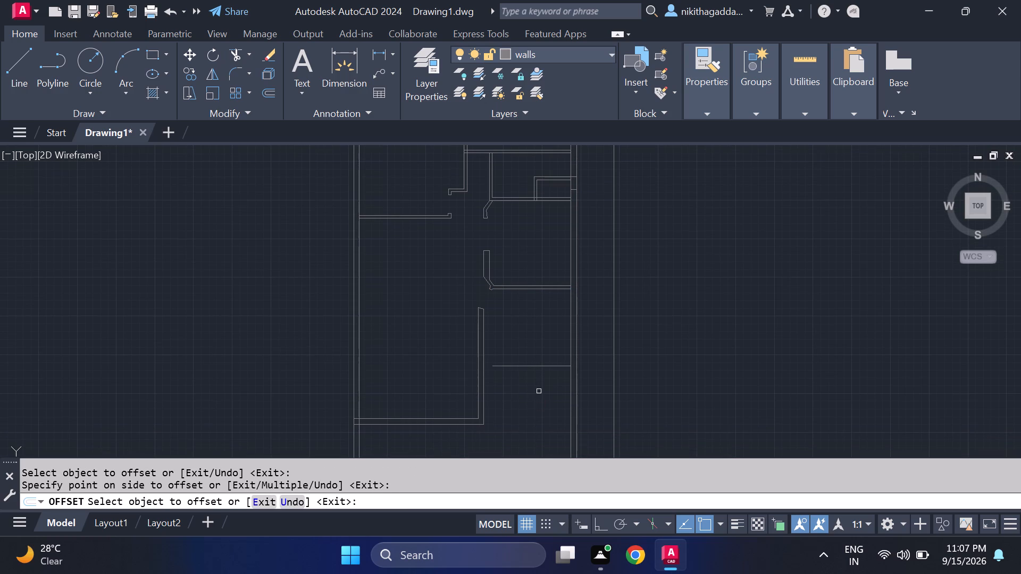
{"action": "scroll", "coordinate": [539, 391], "scroll_direction": "up", "scroll_amount": 1}
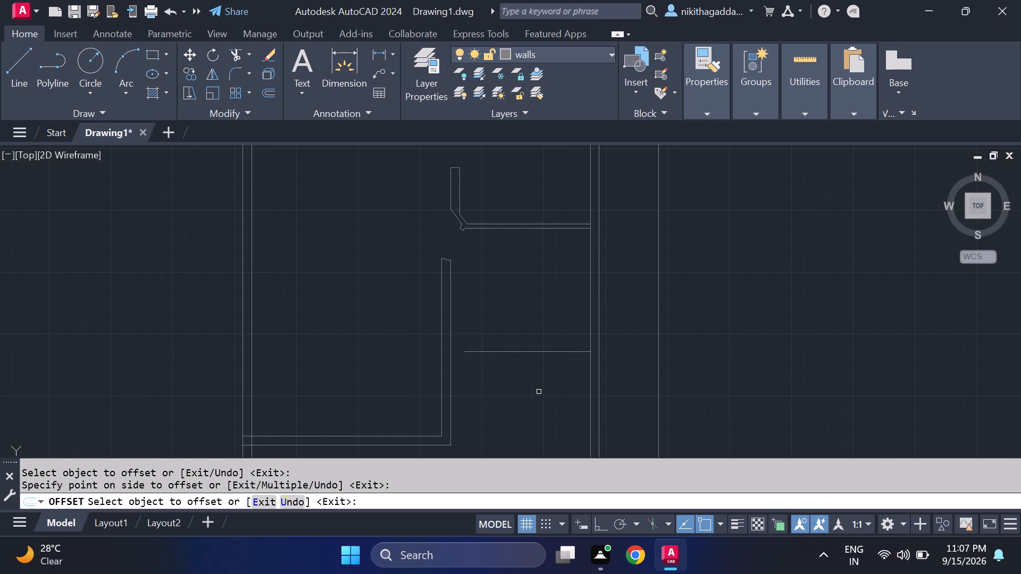
{"action": "key", "text": "Escape"}
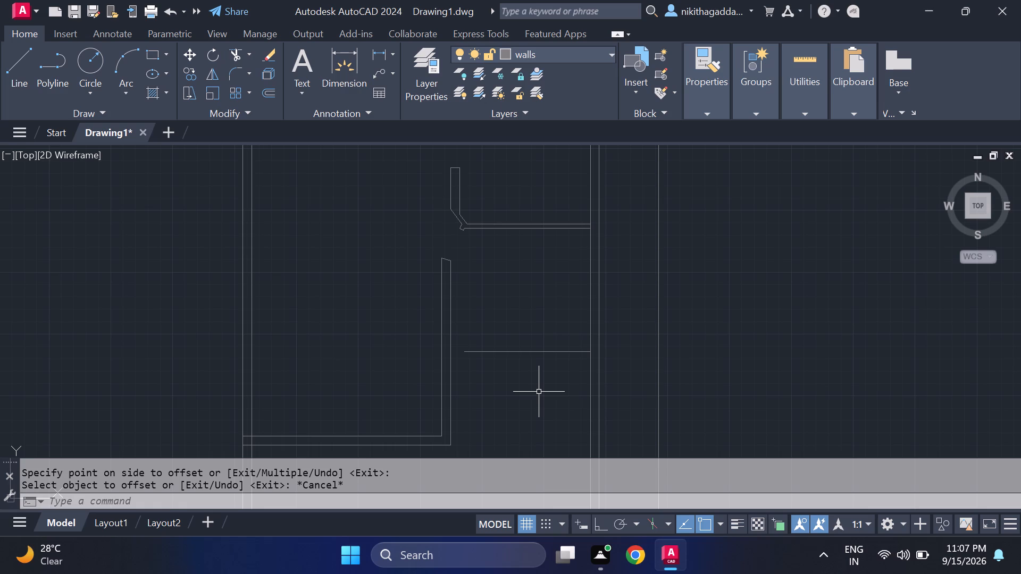
Offset the new horizontal line downward by 9" to form the wall's second face.
{"action": "type", "text": "of"}
{"action": "key", "text": "Return"}
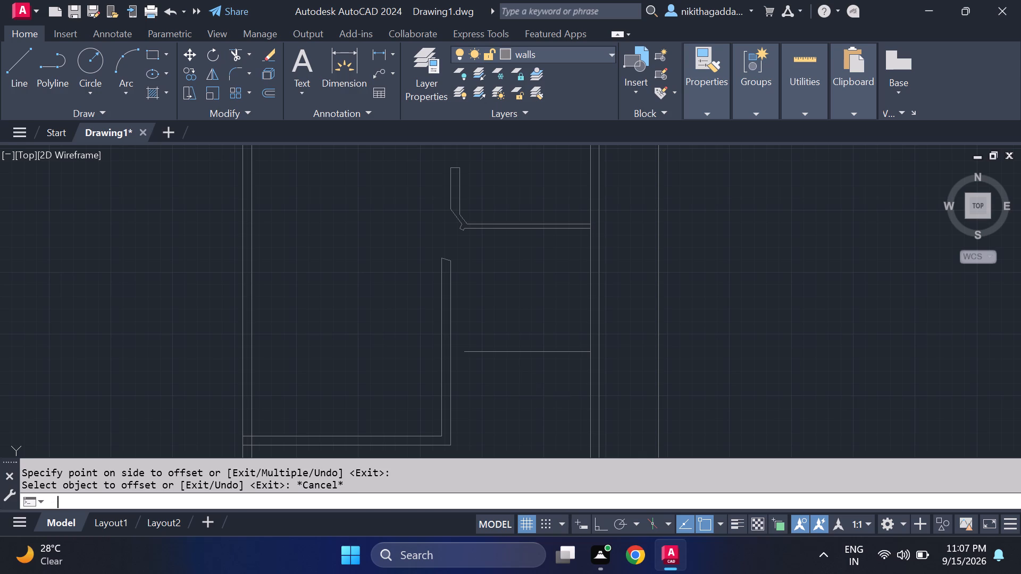
{"action": "key", "text": "9"}
{"action": "key", "text": "shift+quotedbl"}
{"action": "key", "text": "Return"}
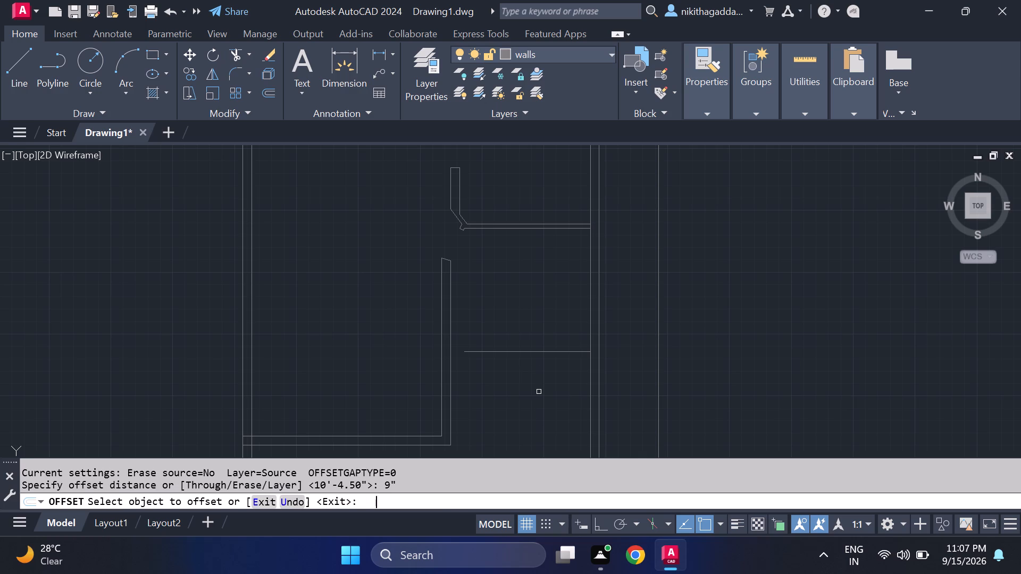
{"action": "left_click", "coordinate": [549, 353]}
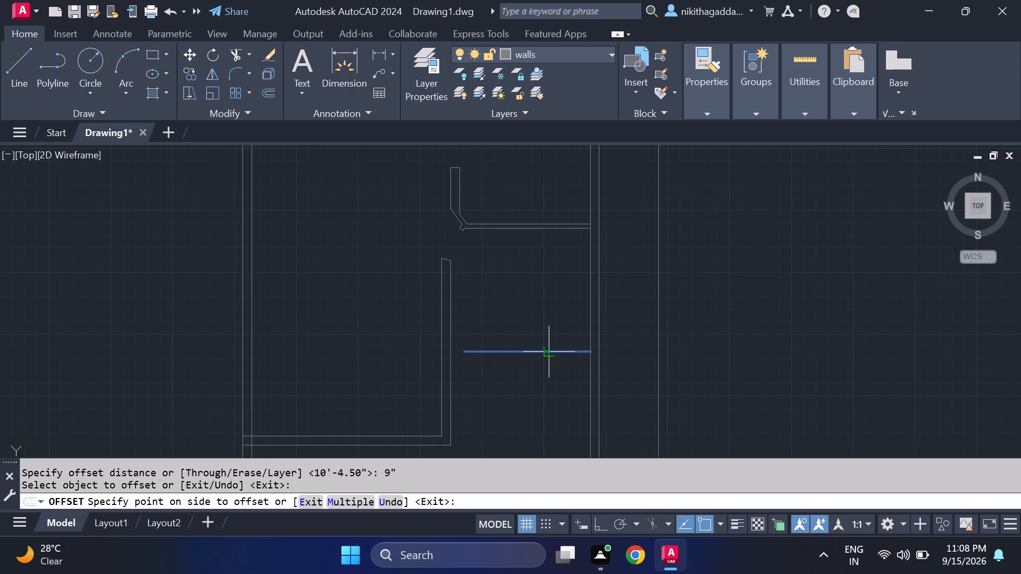
{"action": "left_click", "coordinate": [542, 391]}
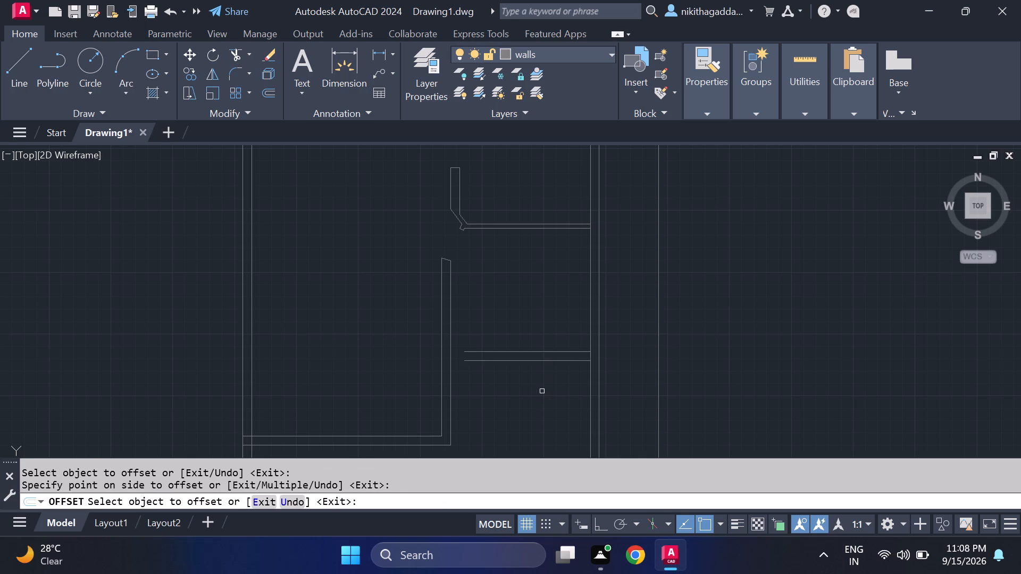
{"action": "key", "text": "Escape"}
Extend both faces of the new 9" wall left to the lower vertical wall and right to the outermost plot boundary line.
{"action": "type", "text": "ex"}
{"action": "key", "text": "Return"}
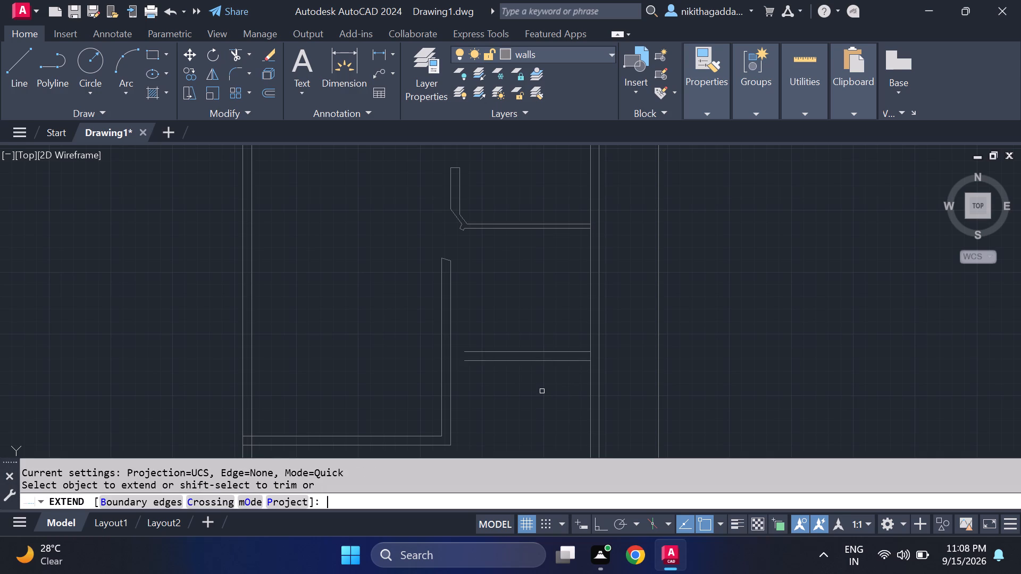
{"action": "left_click", "coordinate": [519, 350]}
{"action": "left_click", "coordinate": [515, 360]}
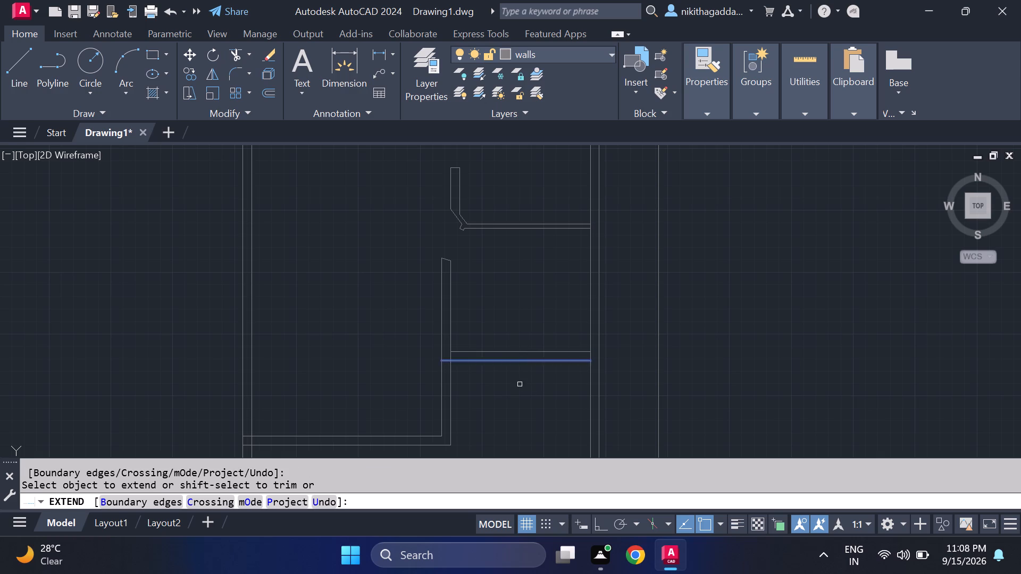
{"action": "middle_click_drag", "start_coordinate": [524, 435], "coordinate": [436, 400]}
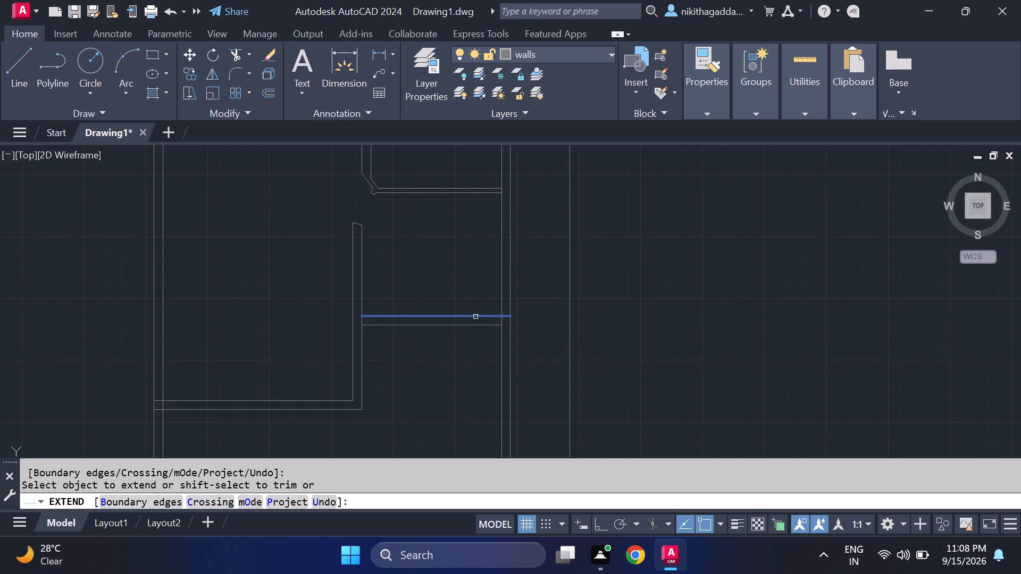
{"action": "left_click", "coordinate": [475, 317]}
{"action": "left_click", "coordinate": [481, 325]}
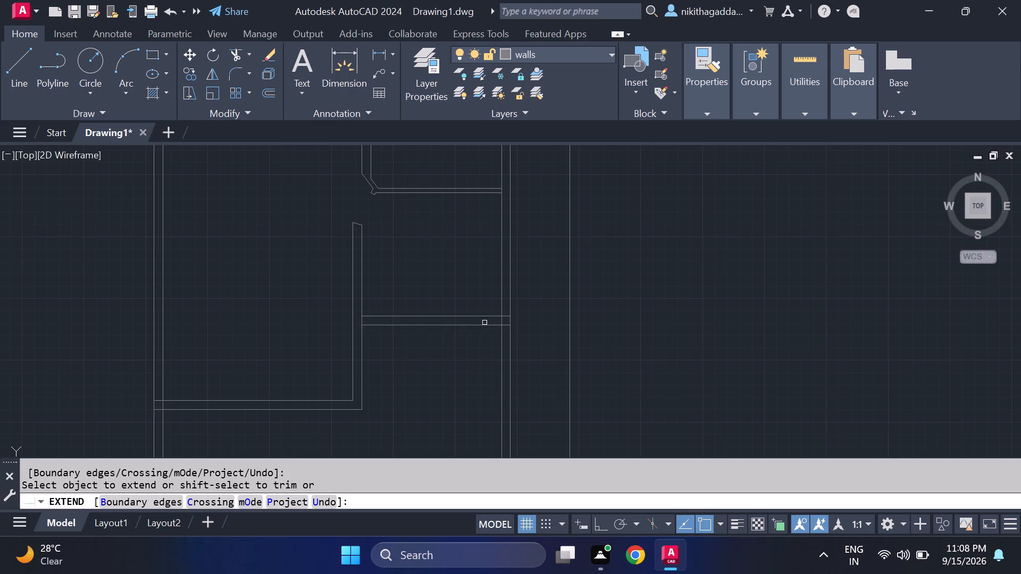
{"action": "left_click", "coordinate": [493, 317]}
{"action": "left_click", "coordinate": [497, 327]}
{"action": "scroll", "coordinate": [518, 358], "scroll_direction": "down", "scroll_amount": 3}
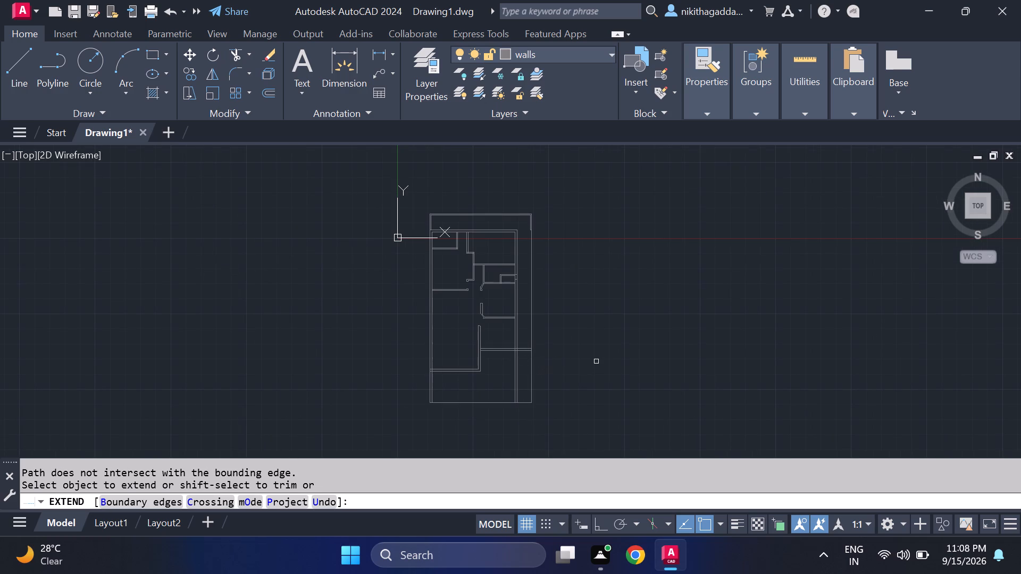
{"action": "middle_click_drag", "start_coordinate": [590, 352], "coordinate": [583, 326]}
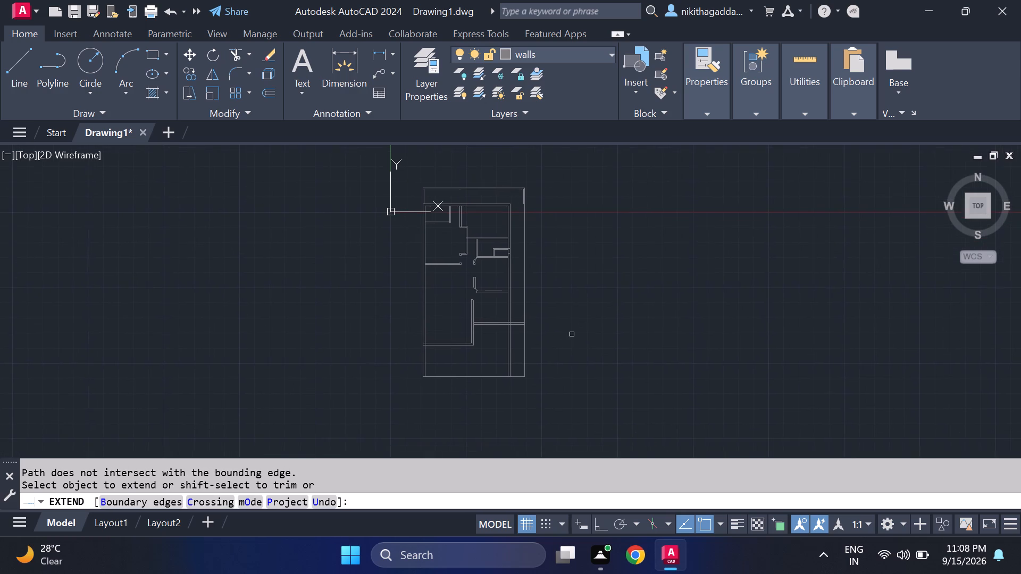
{"action": "scroll", "coordinate": [558, 344], "scroll_direction": "up", "scroll_amount": 2}
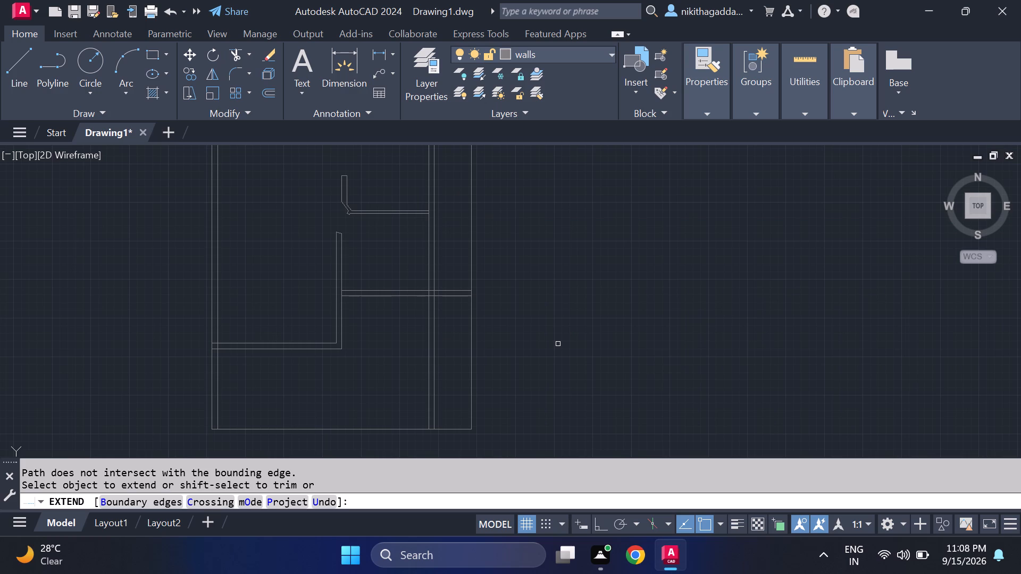
{"action": "key", "text": "Escape"}
Trim both faces of the right exterior wall below the new horizontal 9" wall.
{"action": "type", "text": "tr"}
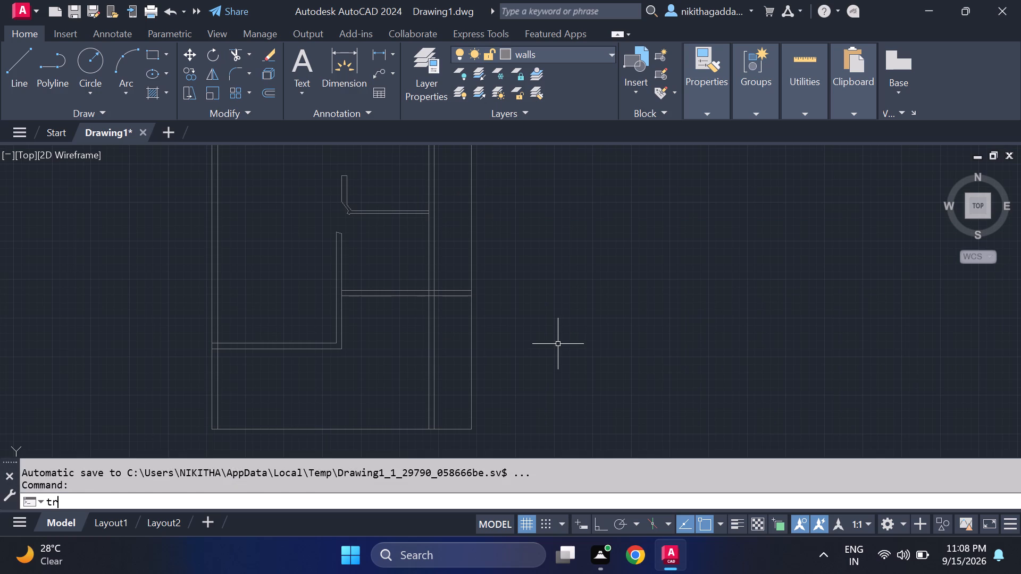
{"action": "key", "text": "Return"}
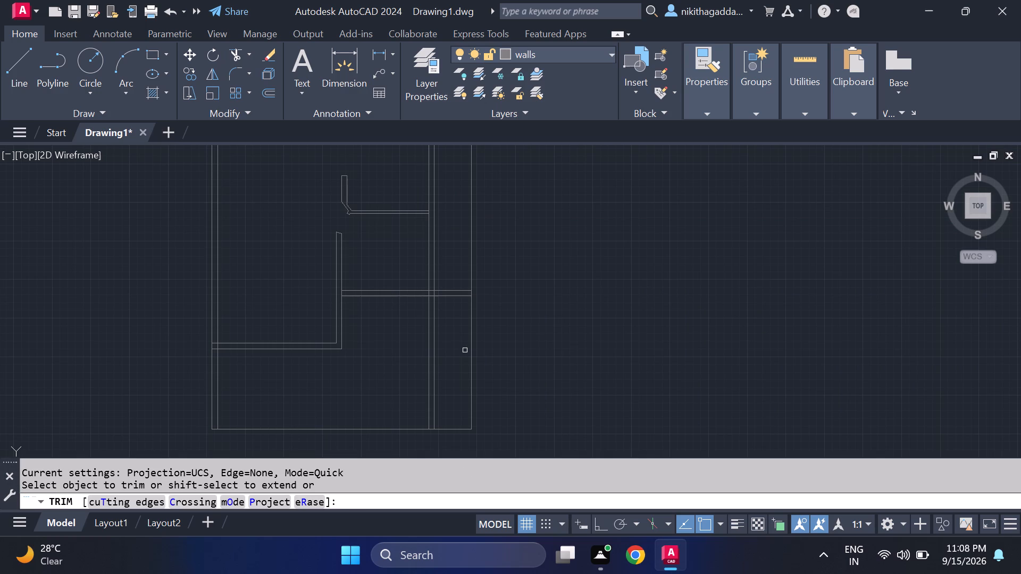
{"action": "left_click_drag", "start_coordinate": [458, 346], "coordinate": [417, 395]}
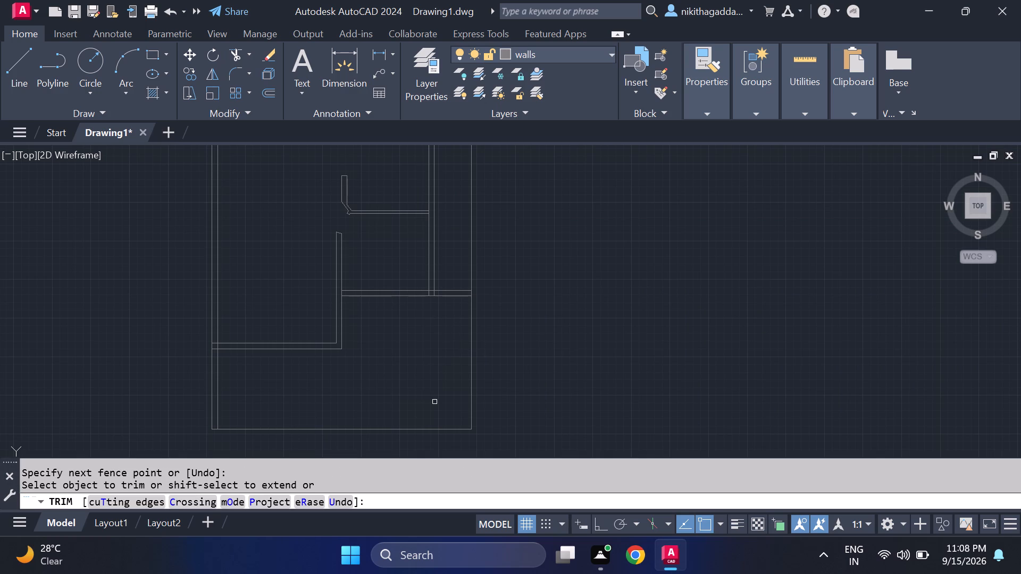
{"action": "scroll", "coordinate": [439, 420], "scroll_direction": "down", "scroll_amount": 2}
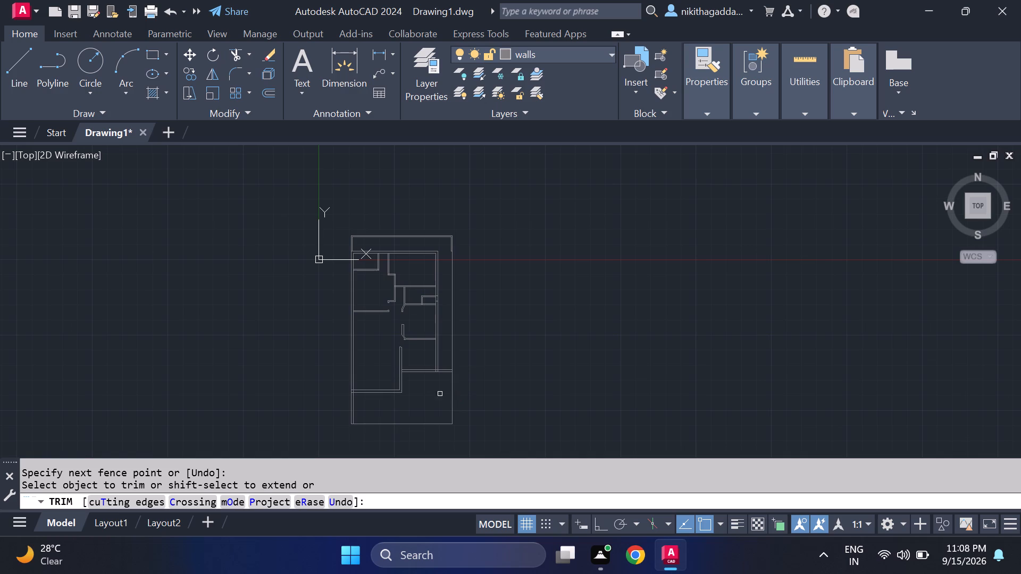
{"action": "scroll", "coordinate": [426, 319], "scroll_direction": "up", "scroll_amount": 1}
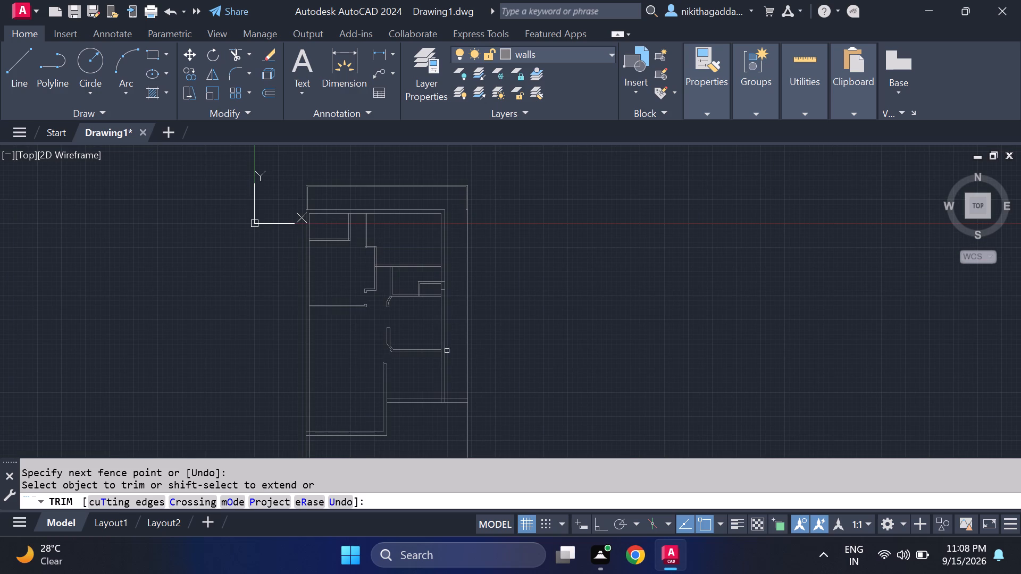
{"action": "scroll", "coordinate": [404, 322], "scroll_direction": "up", "scroll_amount": 2}
{"action": "scroll", "coordinate": [368, 363], "scroll_direction": "up", "scroll_amount": 2}
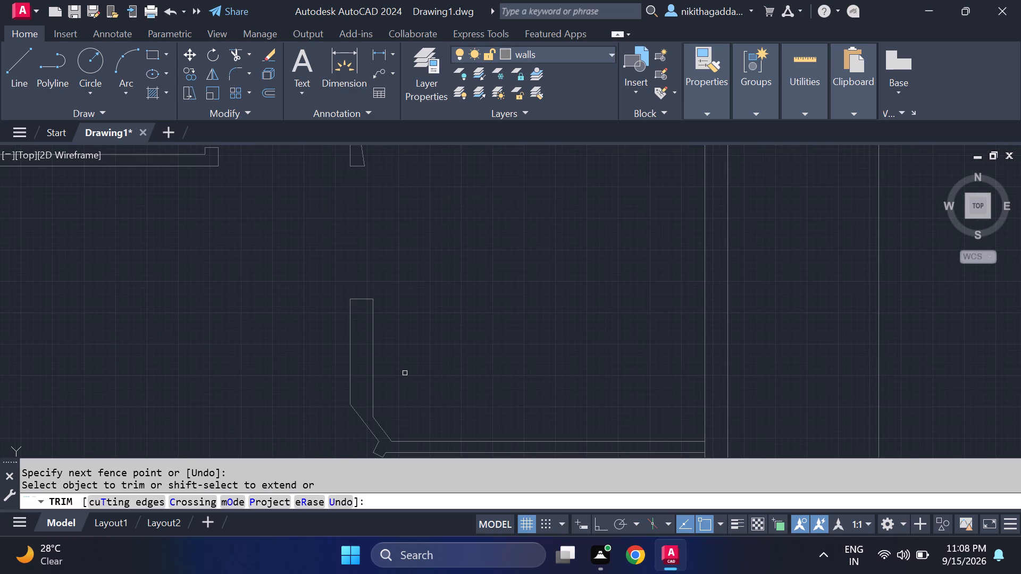
{"action": "middle_click_drag", "start_coordinate": [405, 371], "coordinate": [405, 334]}
{"action": "scroll", "coordinate": [406, 328], "scroll_direction": "up", "scroll_amount": 1}
{"action": "scroll", "coordinate": [406, 328], "scroll_direction": "down", "scroll_amount": 2}
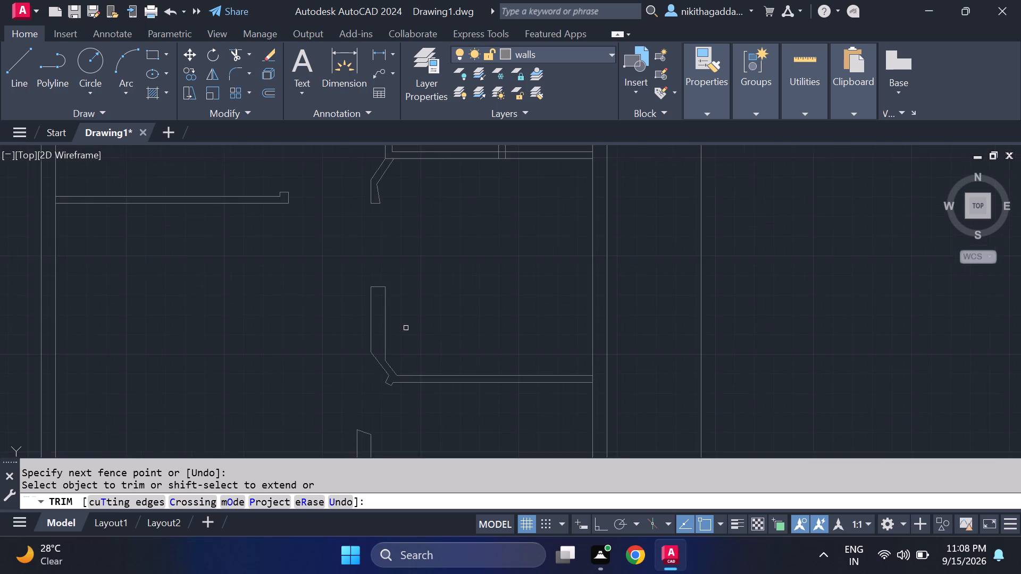
{"action": "scroll", "coordinate": [406, 331], "scroll_direction": "down", "scroll_amount": 1}
{"action": "scroll", "coordinate": [415, 328], "scroll_direction": "up", "scroll_amount": 1}
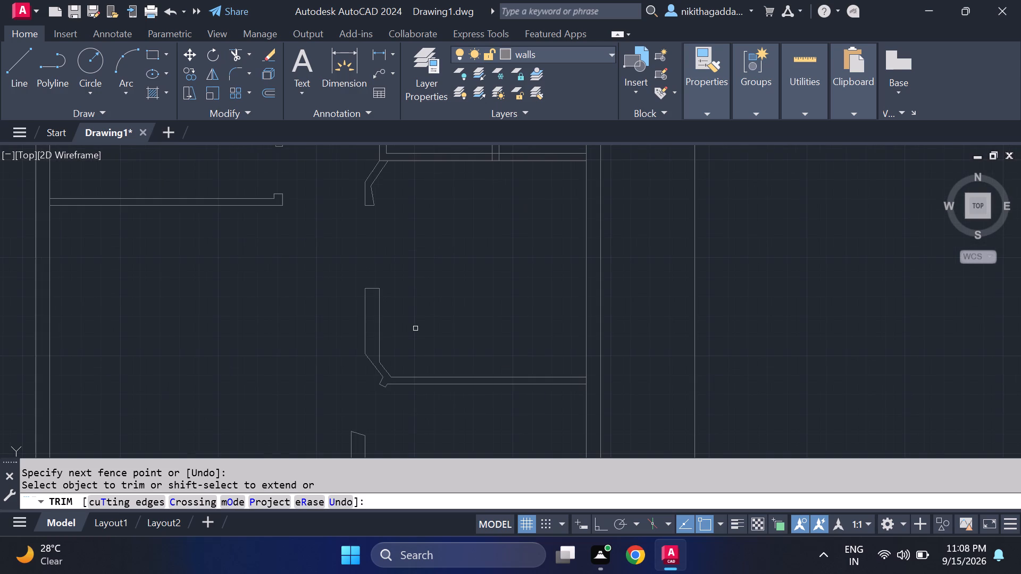
{"action": "key", "text": "Escape"}
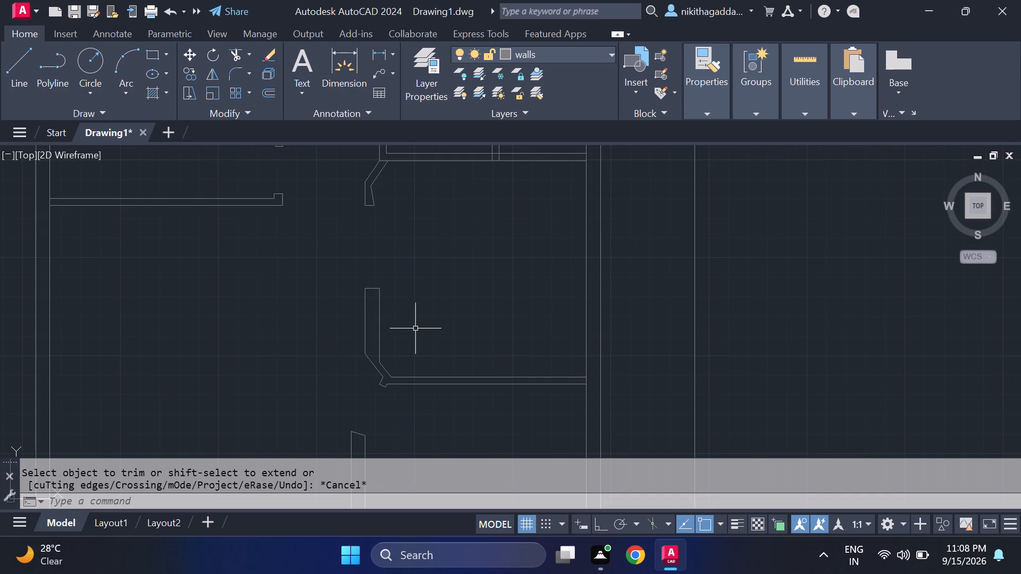
Erase the right face and the top end cap of the short vertical partition above the lower chamfered corner.
{"action": "left_click_drag", "start_coordinate": [399, 322], "coordinate": [392, 328]}
{"action": "left_click", "coordinate": [376, 348]}
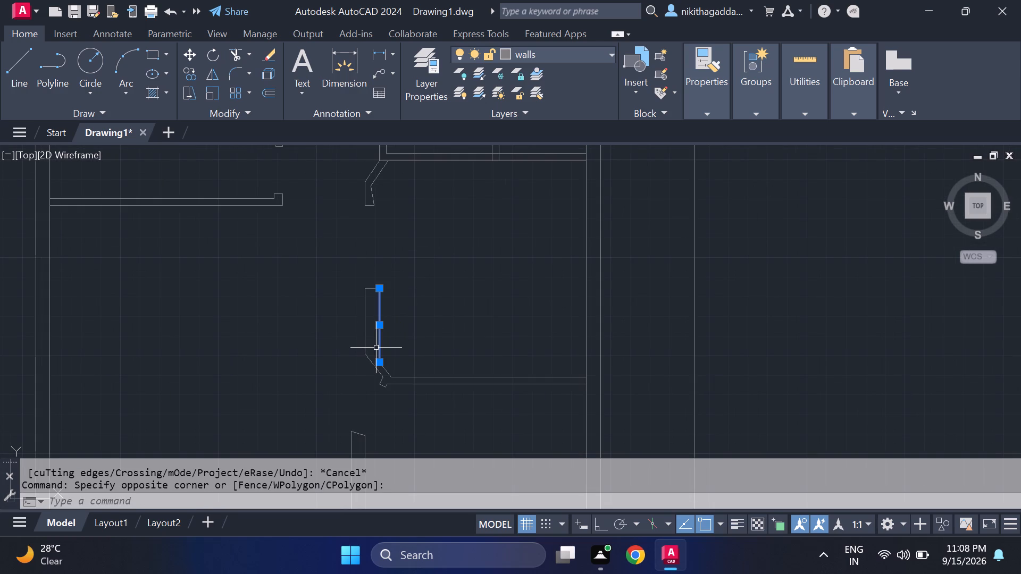
{"action": "key", "text": "Delete"}
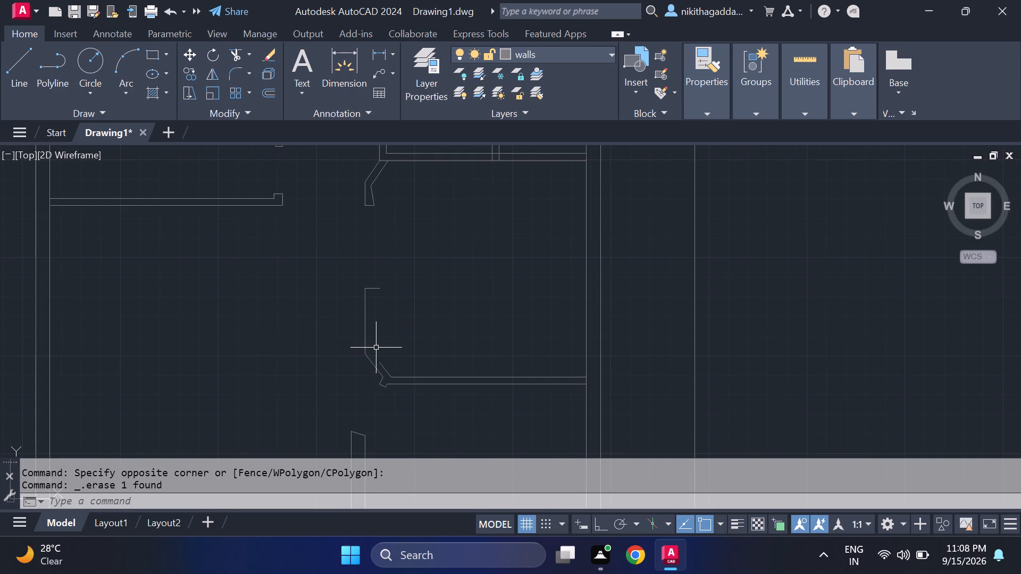
{"action": "left_click", "coordinate": [375, 287]}
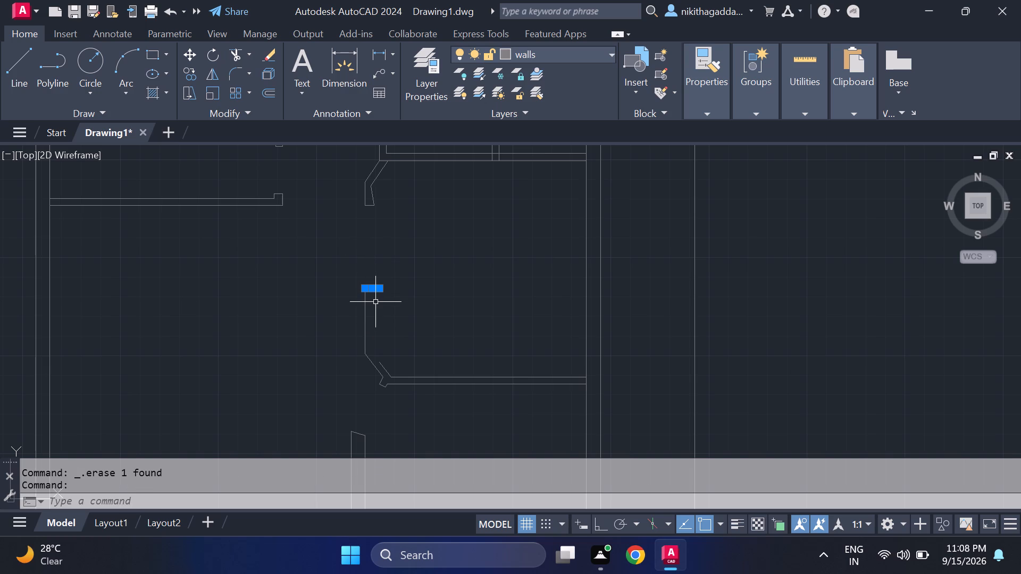
{"action": "key", "text": "Delete"}
Draw lines extending the partition's left face upward about 1'3" and capping its new top about 8" to the right.
{"action": "key", "text": "l"}
{"action": "key", "text": "Return"}
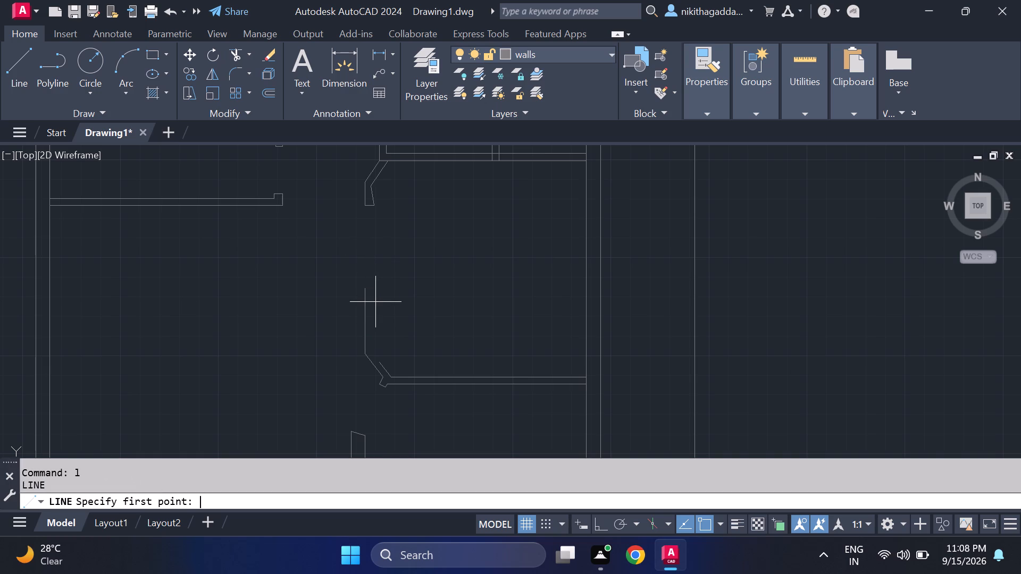
{"action": "left_click", "coordinate": [369, 293]}
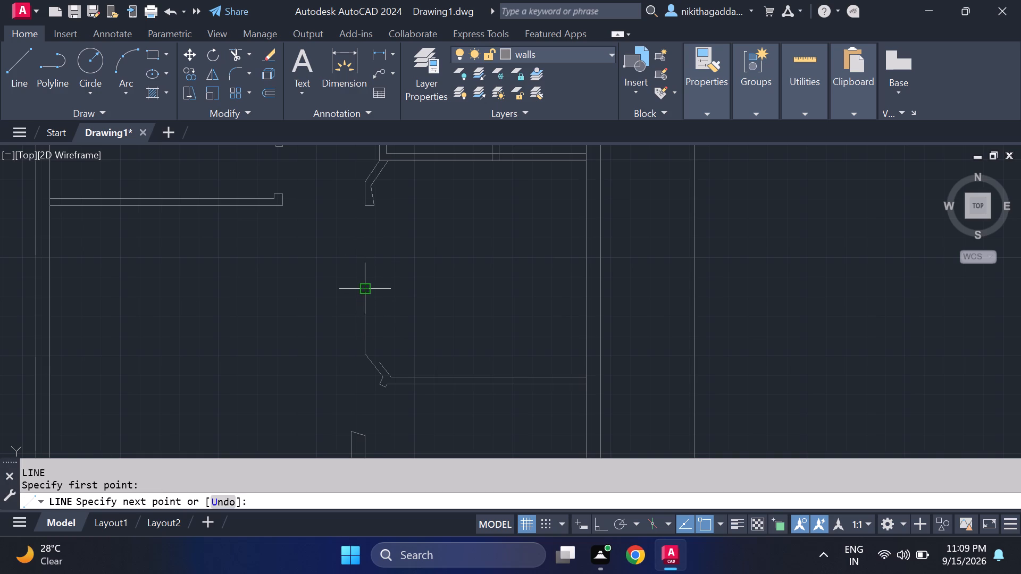
{"action": "left_click", "coordinate": [367, 265]}
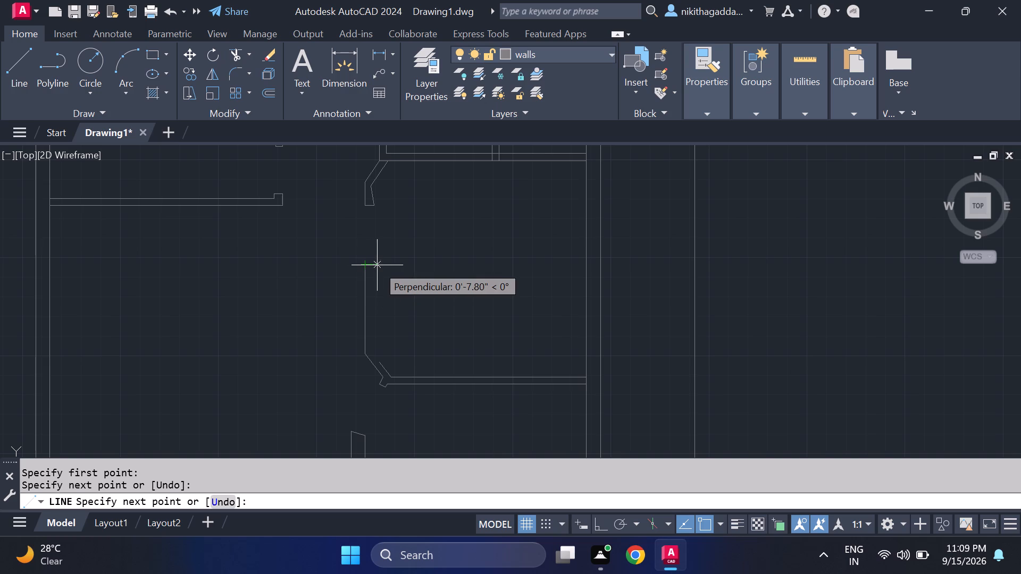
{"action": "left_click", "coordinate": [377, 265]}
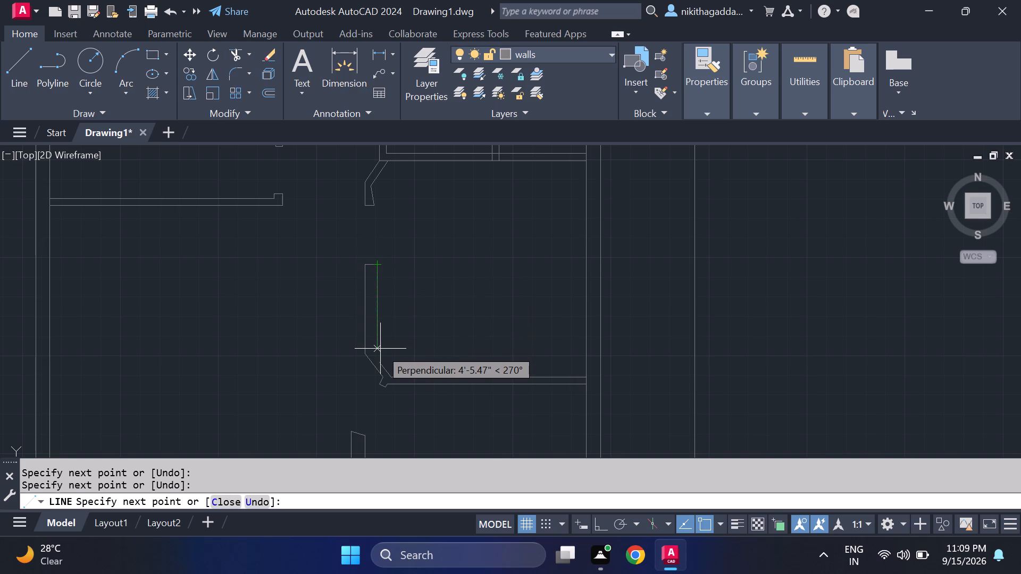
Draw the partition's right face straight down level with the left face's lower end, and join it to the chamfer's inner endpoint.
{"action": "left_click", "coordinate": [378, 350]}
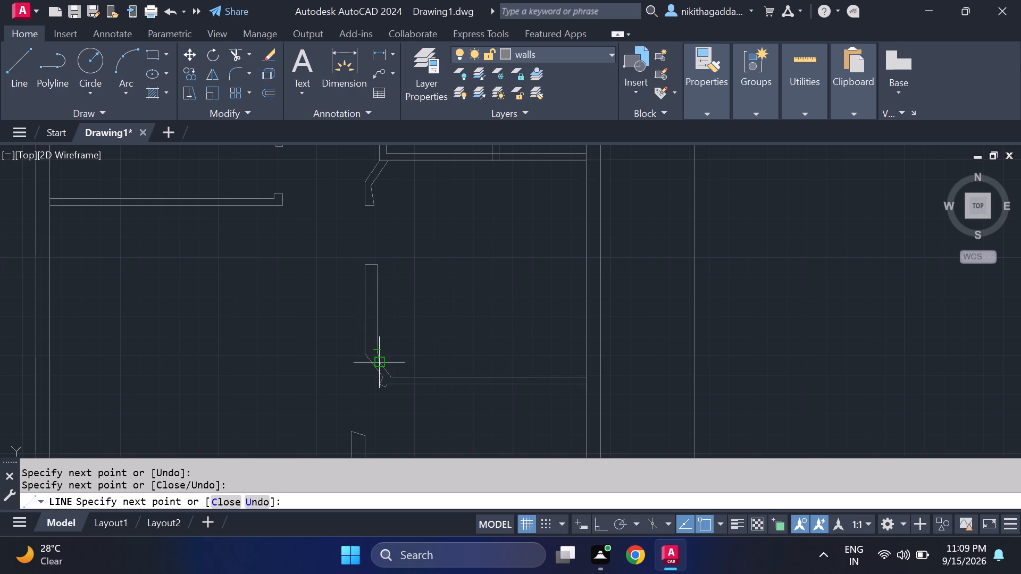
{"action": "scroll", "coordinate": [379, 359], "scroll_direction": "up", "scroll_amount": 3}
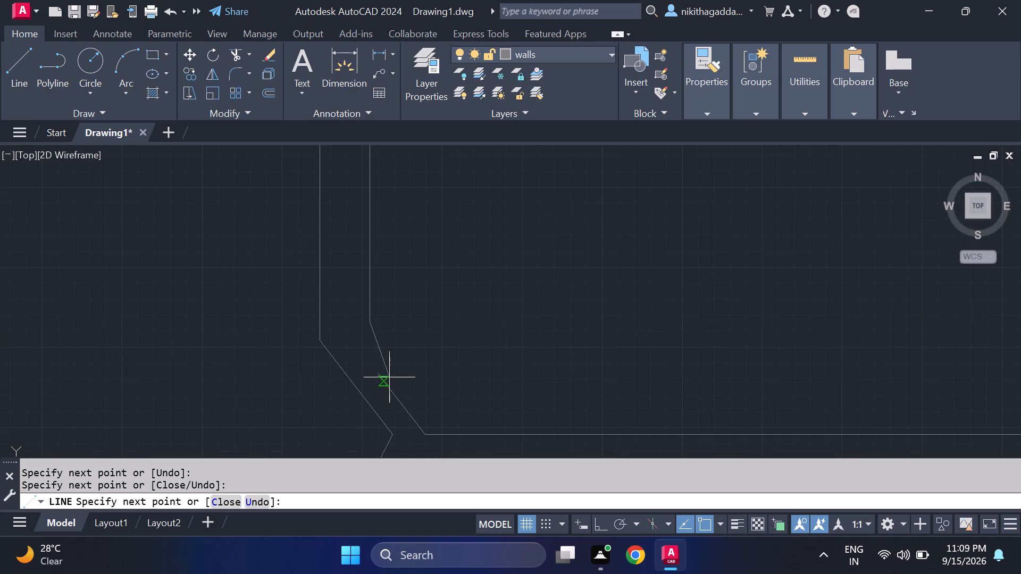
{"action": "key", "text": "ctrl+z"}
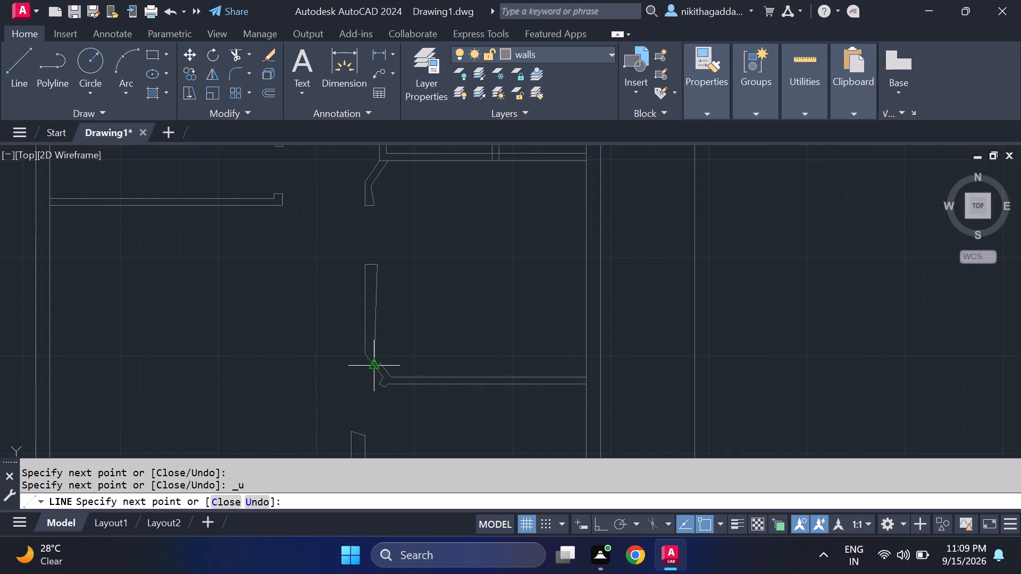
{"action": "scroll", "coordinate": [376, 361], "scroll_direction": "up", "scroll_amount": 2}
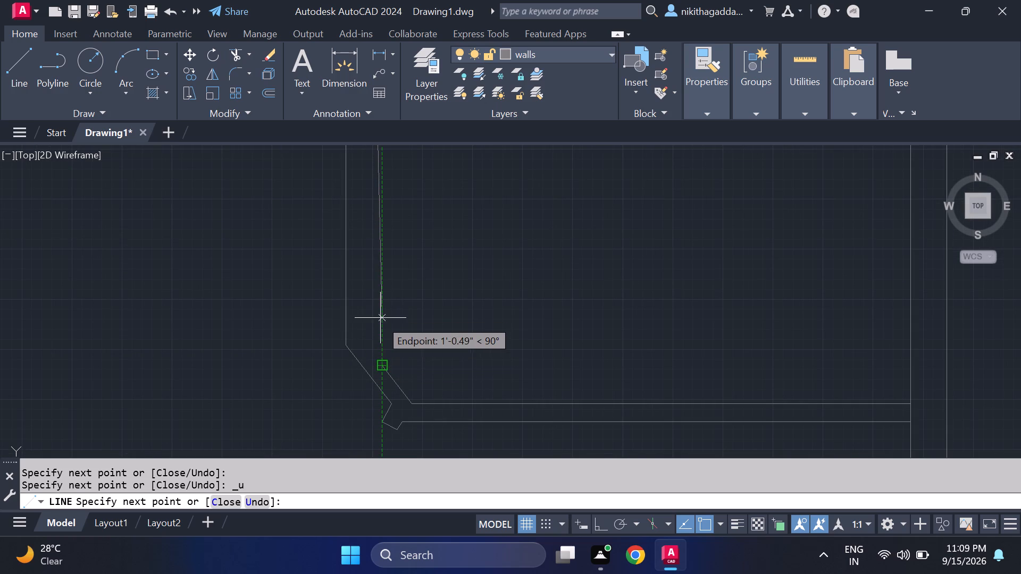
{"action": "key", "text": "F8"}
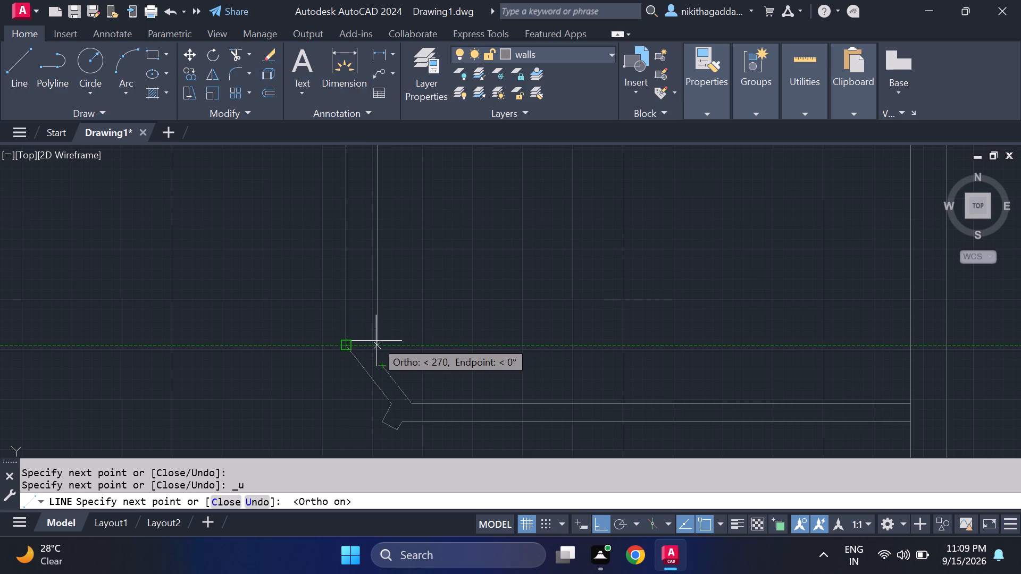
{"action": "left_click", "coordinate": [377, 341]}
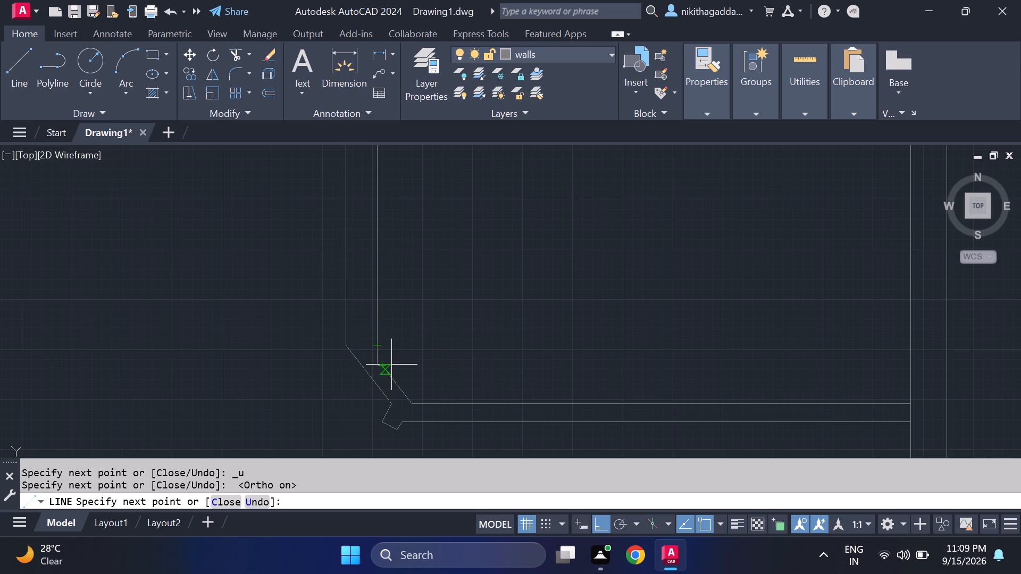
{"action": "scroll", "coordinate": [391, 365], "scroll_direction": "up", "scroll_amount": 3}
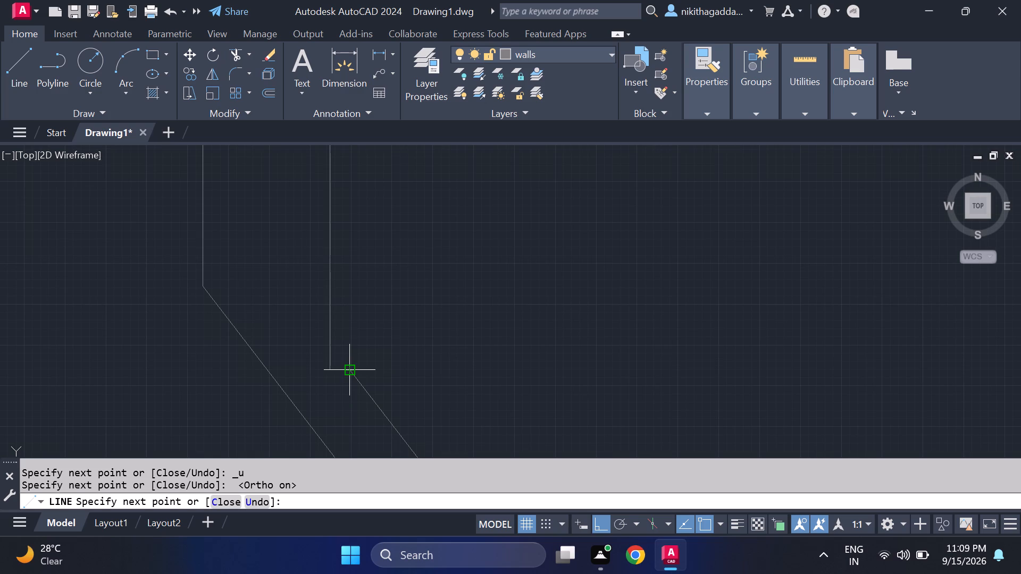
{"action": "key", "text": "F8"}
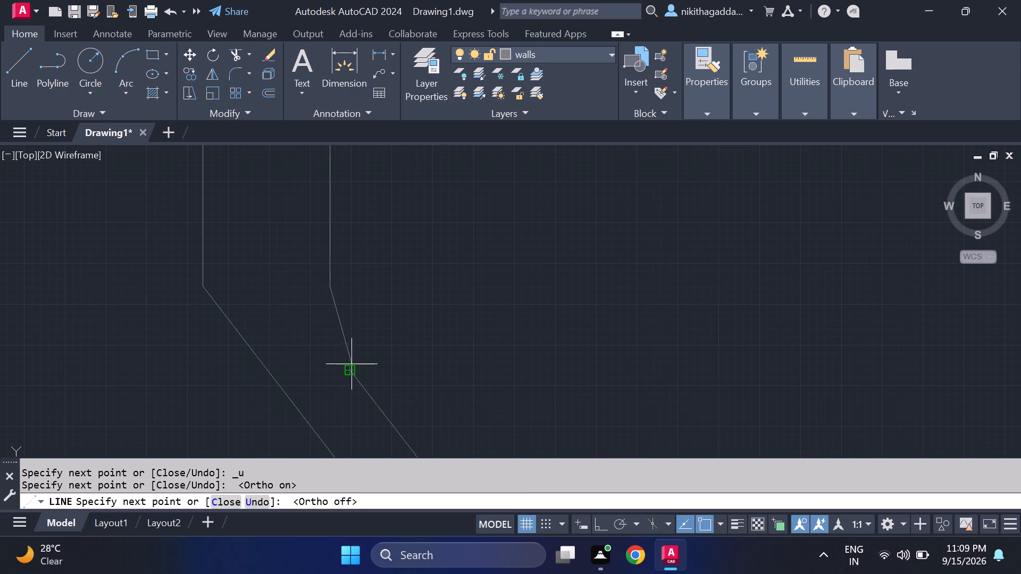
{"action": "left_click", "coordinate": [351, 370]}
{"action": "scroll", "coordinate": [463, 363], "scroll_direction": "down", "scroll_amount": 4}
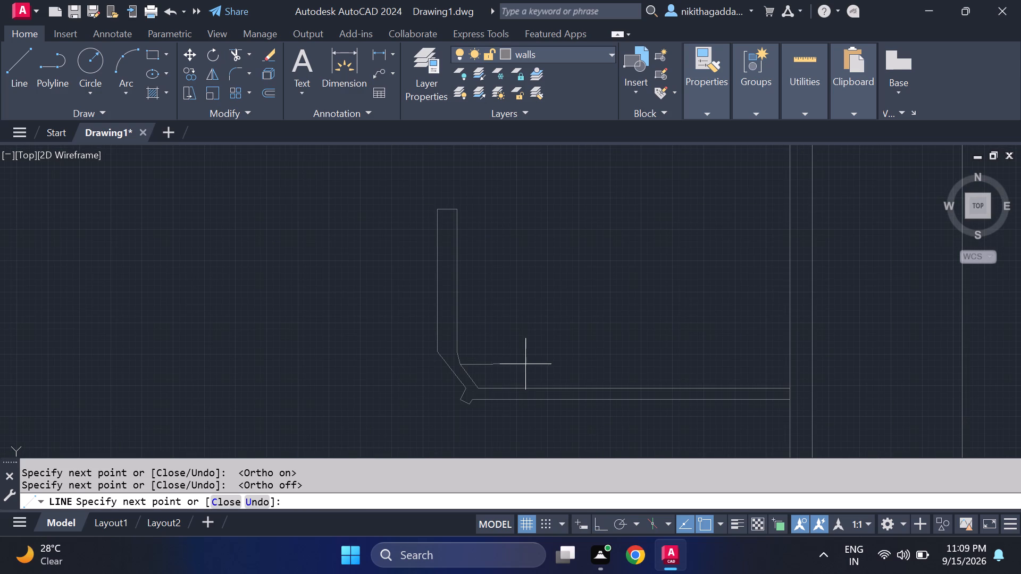
{"action": "key", "text": "Escape"}
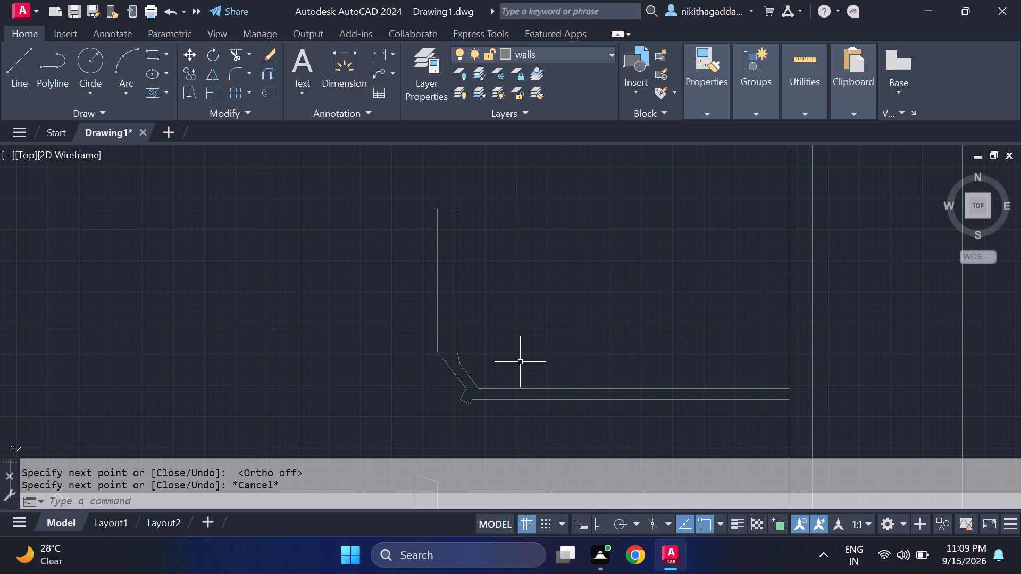
Move the slanted end cap of the lower vertical wall down along the wall from its right-hand endpoint.
{"action": "scroll", "coordinate": [515, 359], "scroll_direction": "down", "scroll_amount": 3}
{"action": "middle_click_drag", "start_coordinate": [530, 408], "coordinate": [507, 386]}
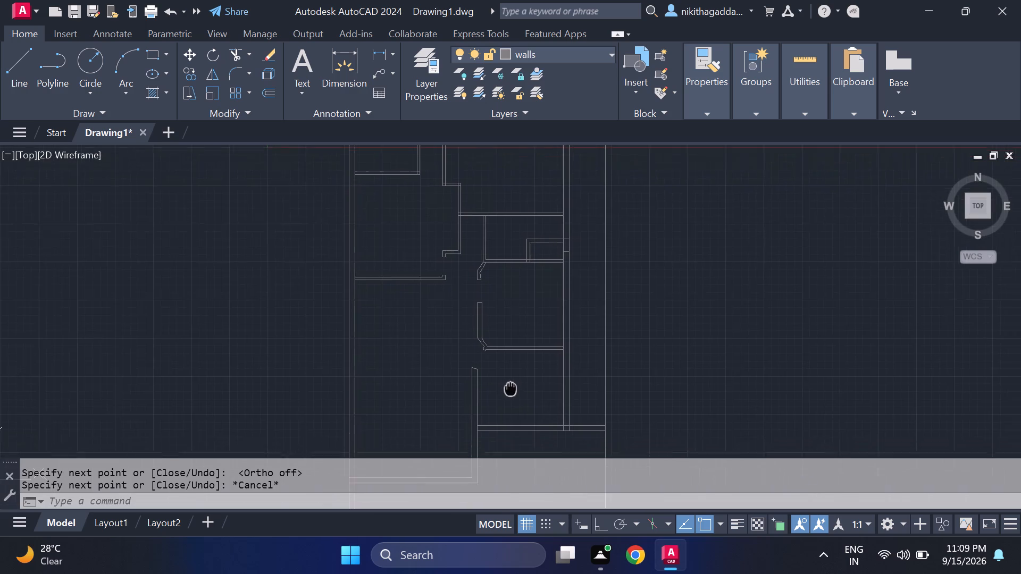
{"action": "middle_click_drag", "start_coordinate": [507, 386], "coordinate": [495, 384]}
{"action": "scroll", "coordinate": [489, 382], "scroll_direction": "up", "scroll_amount": 2}
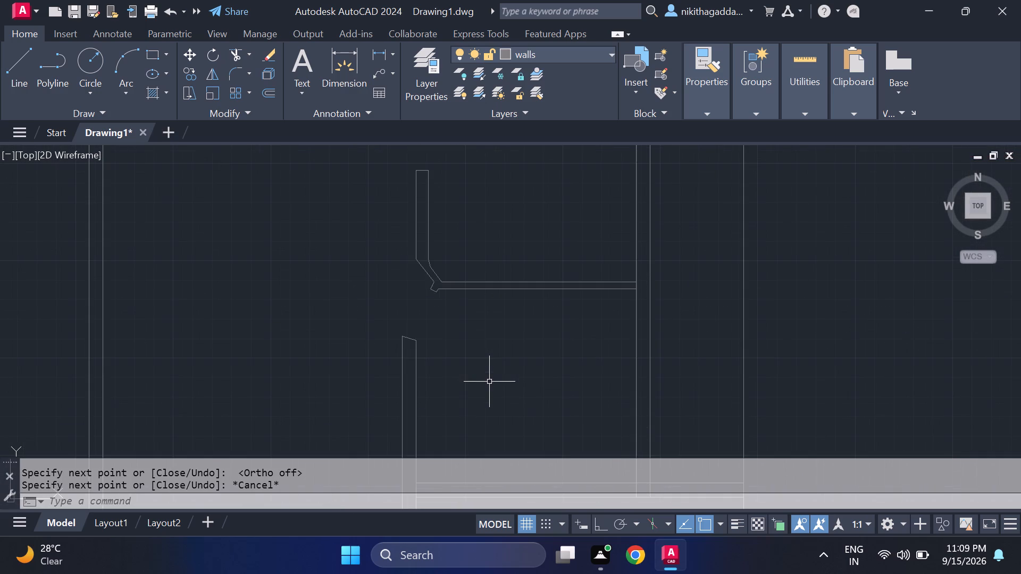
{"action": "scroll", "coordinate": [413, 344], "scroll_direction": "up", "scroll_amount": 1}
{"action": "left_click", "coordinate": [409, 327]}
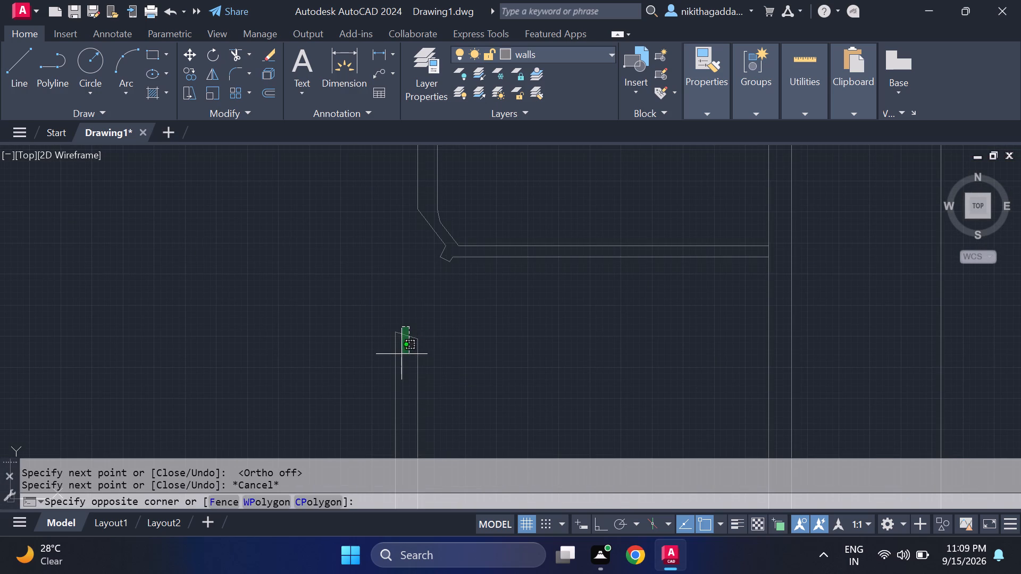
{"action": "left_click", "coordinate": [401, 354]}
{"action": "key", "text": "m"}
{"action": "key", "text": "Return"}
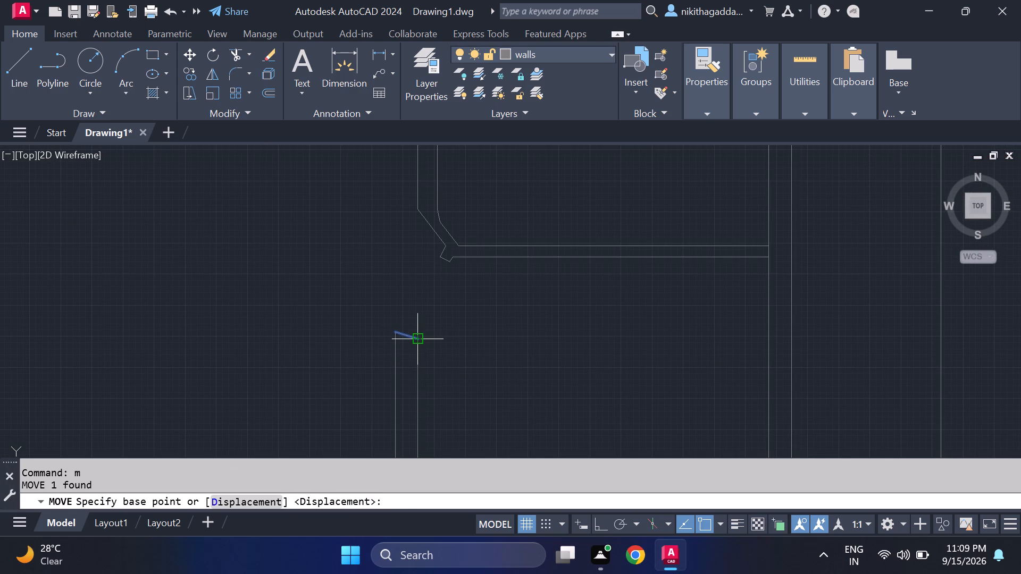
{"action": "left_click", "coordinate": [420, 340]}
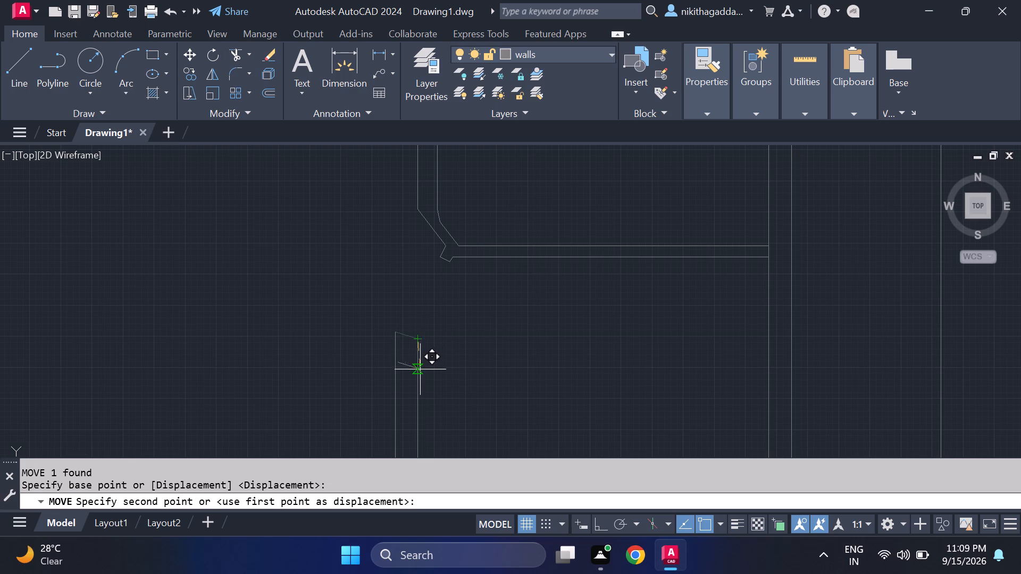
{"action": "left_click", "coordinate": [417, 375]}
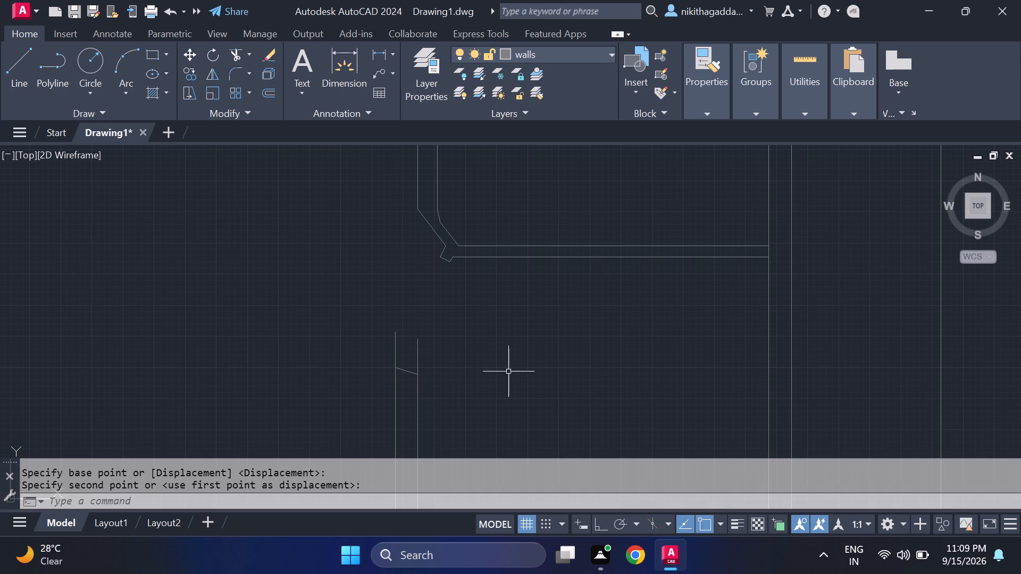
Trim both faces of the lower vertical wall above the relocated slanted end cap.
{"action": "type", "text": "tr"}
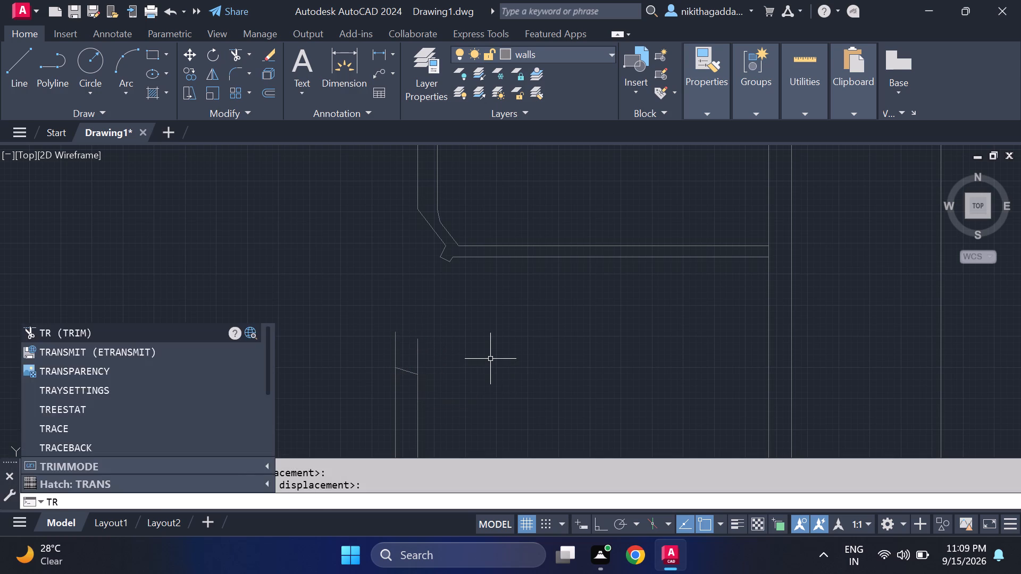
{"action": "key", "text": "Return"}
{"action": "left_click_drag", "start_coordinate": [425, 353], "coordinate": [362, 352]}
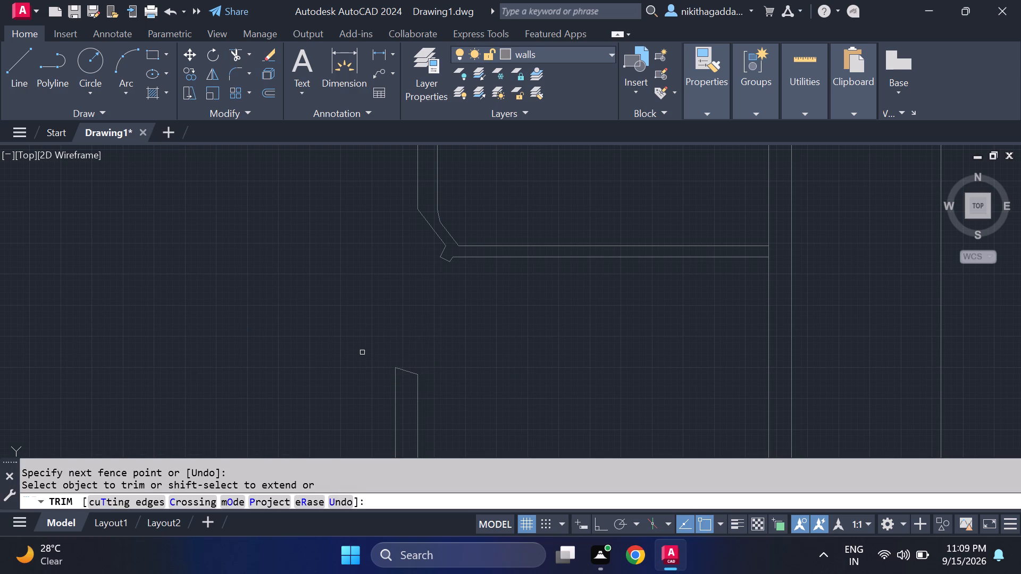
{"action": "scroll", "coordinate": [409, 314], "scroll_direction": "down", "scroll_amount": 4}
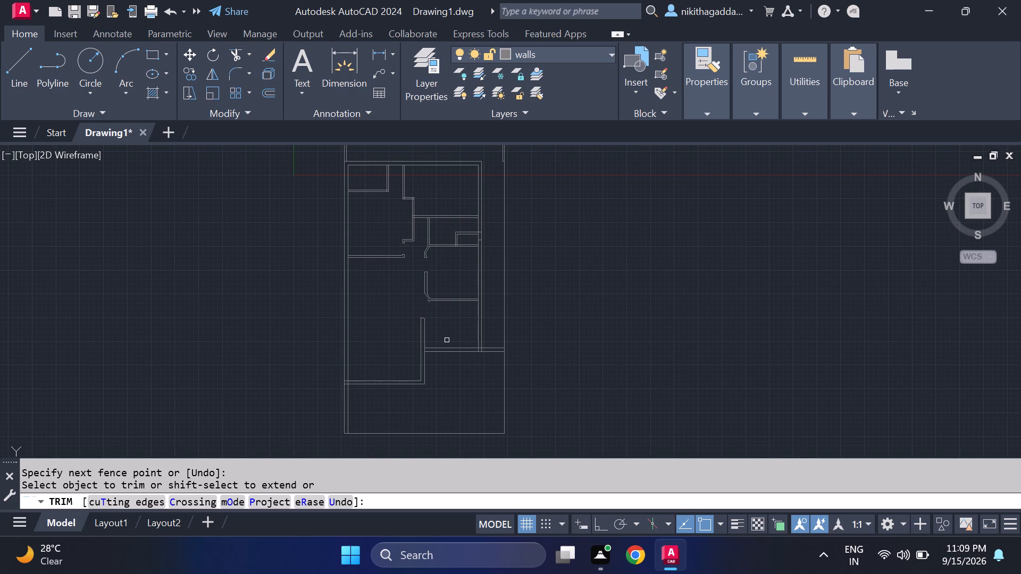
{"action": "middle_click_drag", "start_coordinate": [447, 340], "coordinate": [427, 315]}
{"action": "middle_click", "coordinate": [427, 315]}
{"action": "scroll", "coordinate": [427, 315], "scroll_direction": "up", "scroll_amount": 2}
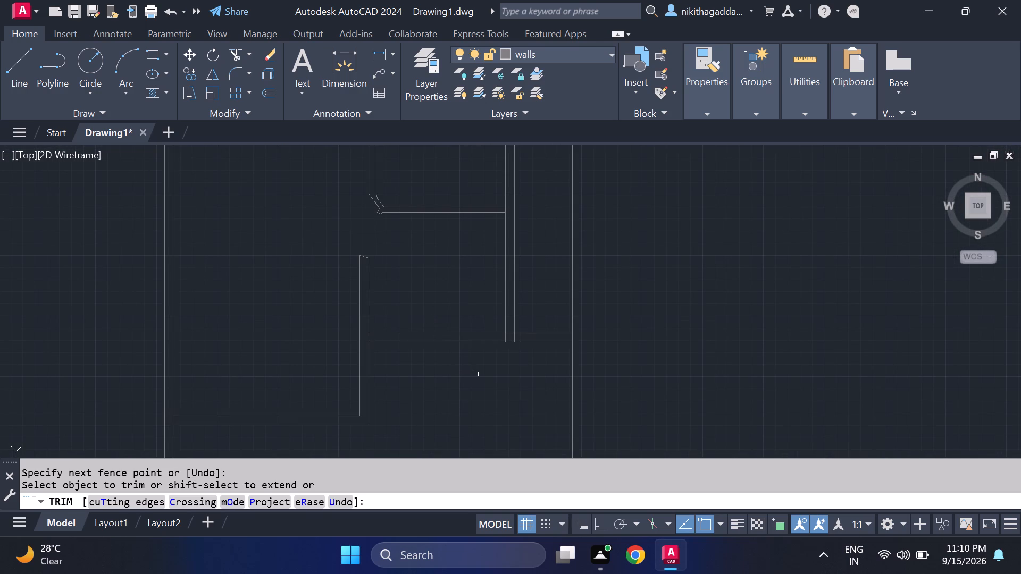
{"action": "key", "text": "Escape"}
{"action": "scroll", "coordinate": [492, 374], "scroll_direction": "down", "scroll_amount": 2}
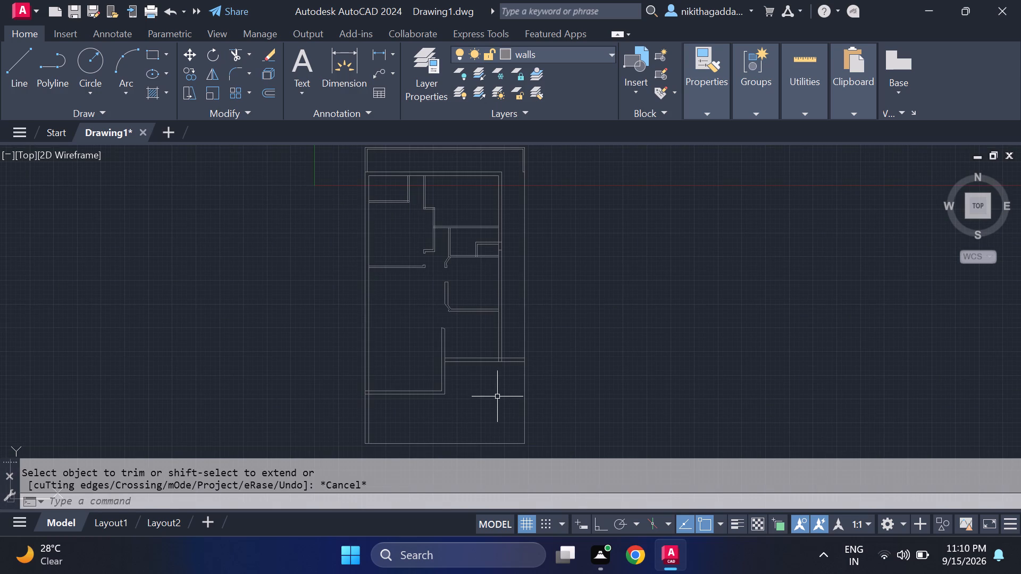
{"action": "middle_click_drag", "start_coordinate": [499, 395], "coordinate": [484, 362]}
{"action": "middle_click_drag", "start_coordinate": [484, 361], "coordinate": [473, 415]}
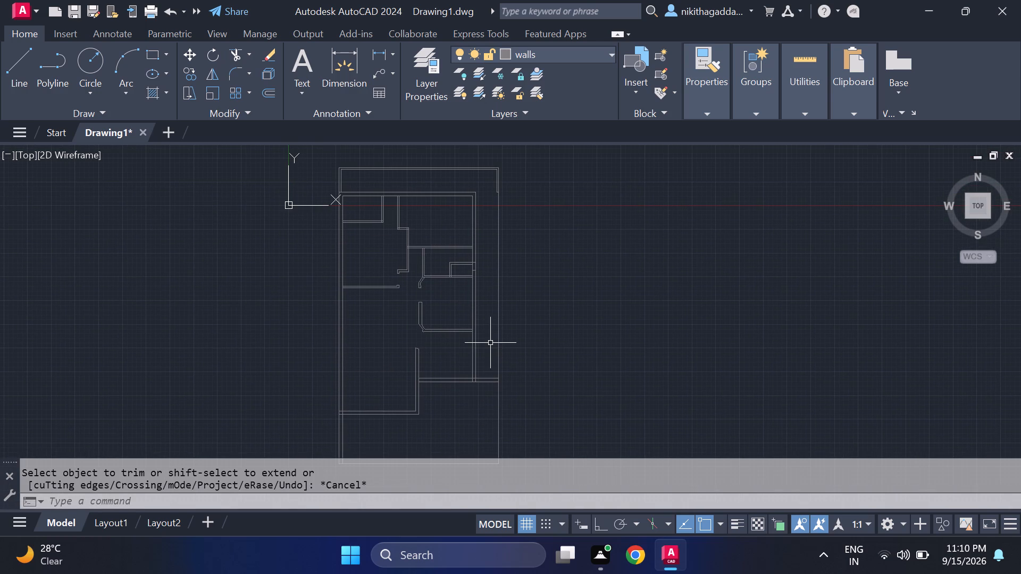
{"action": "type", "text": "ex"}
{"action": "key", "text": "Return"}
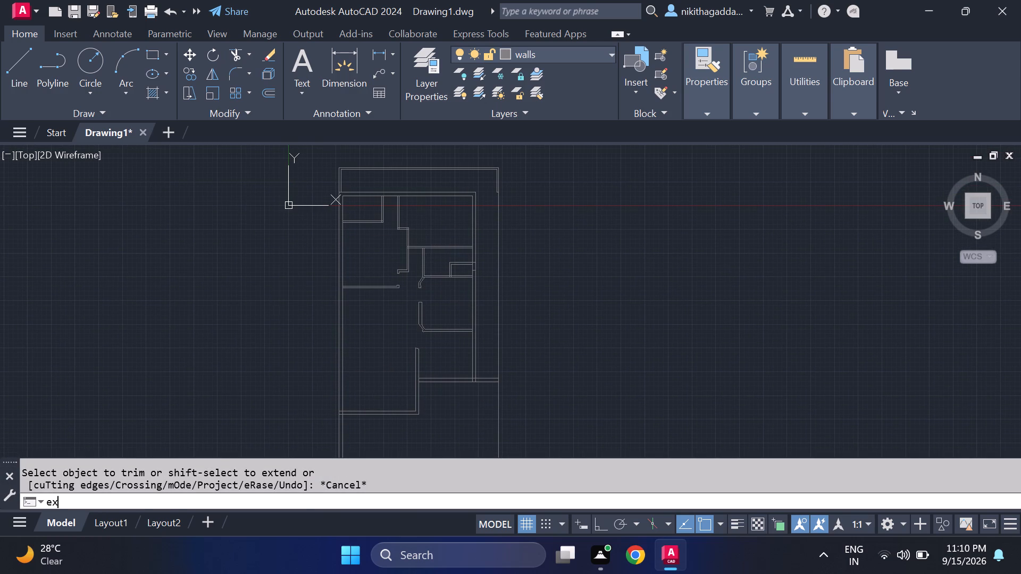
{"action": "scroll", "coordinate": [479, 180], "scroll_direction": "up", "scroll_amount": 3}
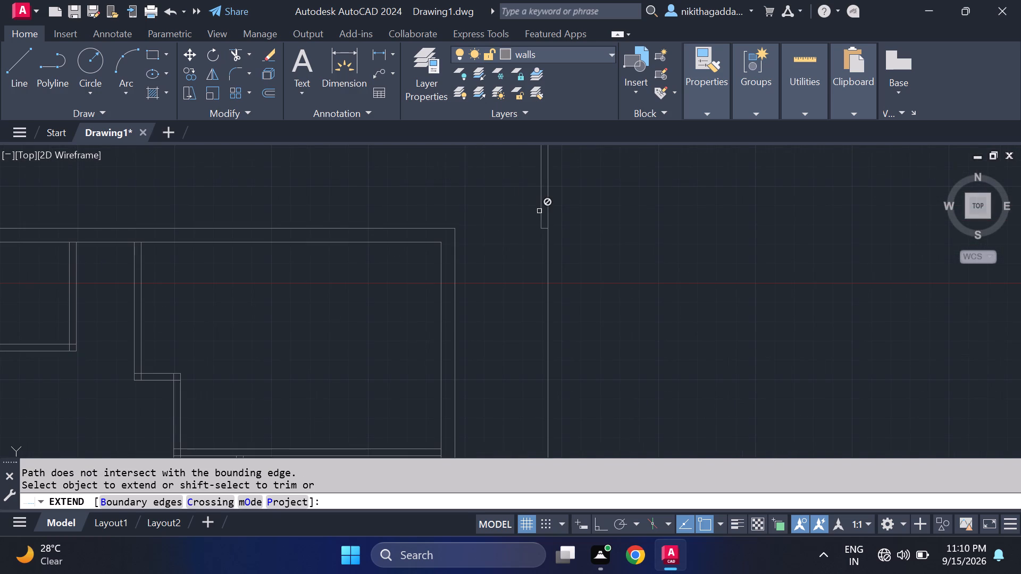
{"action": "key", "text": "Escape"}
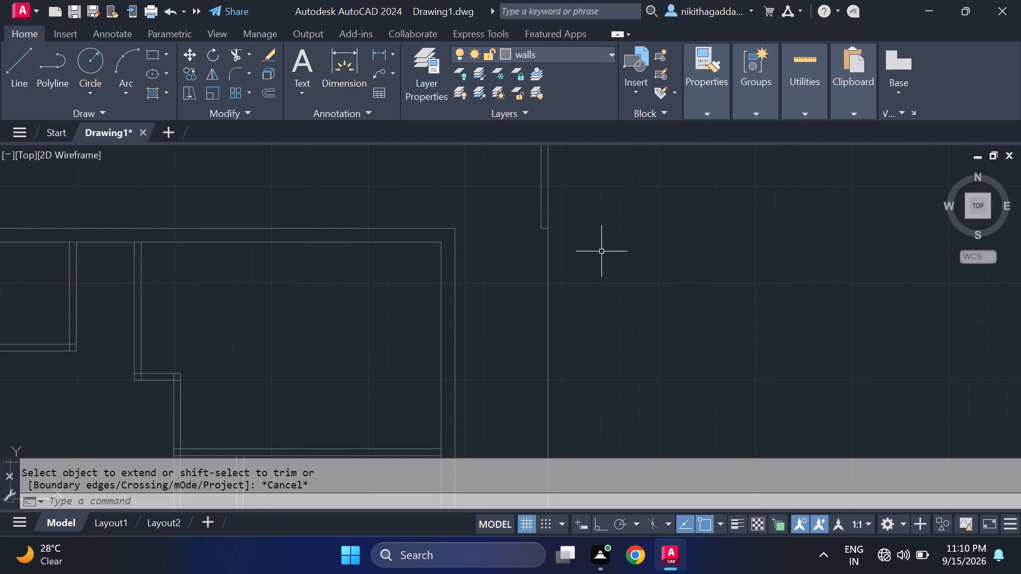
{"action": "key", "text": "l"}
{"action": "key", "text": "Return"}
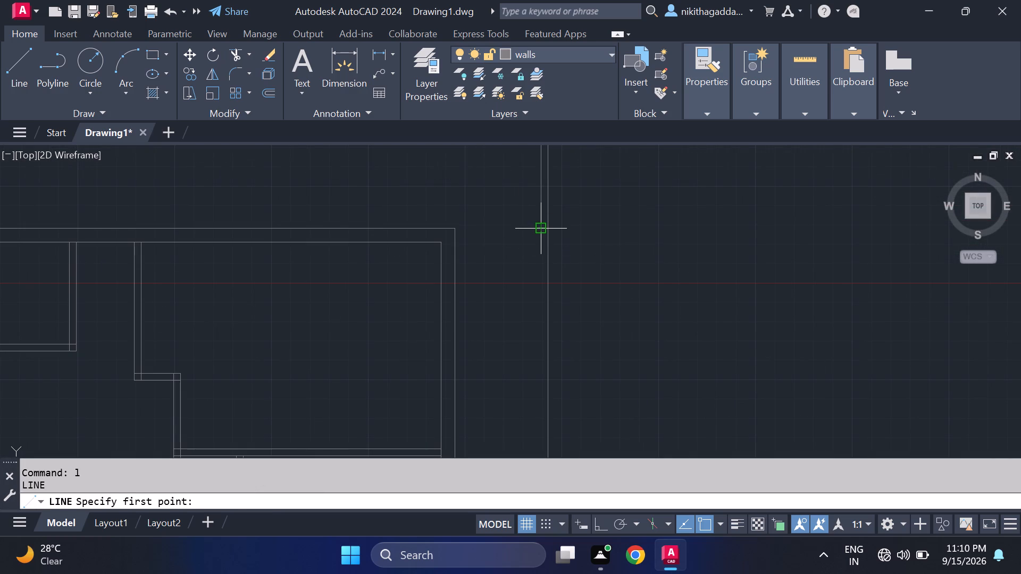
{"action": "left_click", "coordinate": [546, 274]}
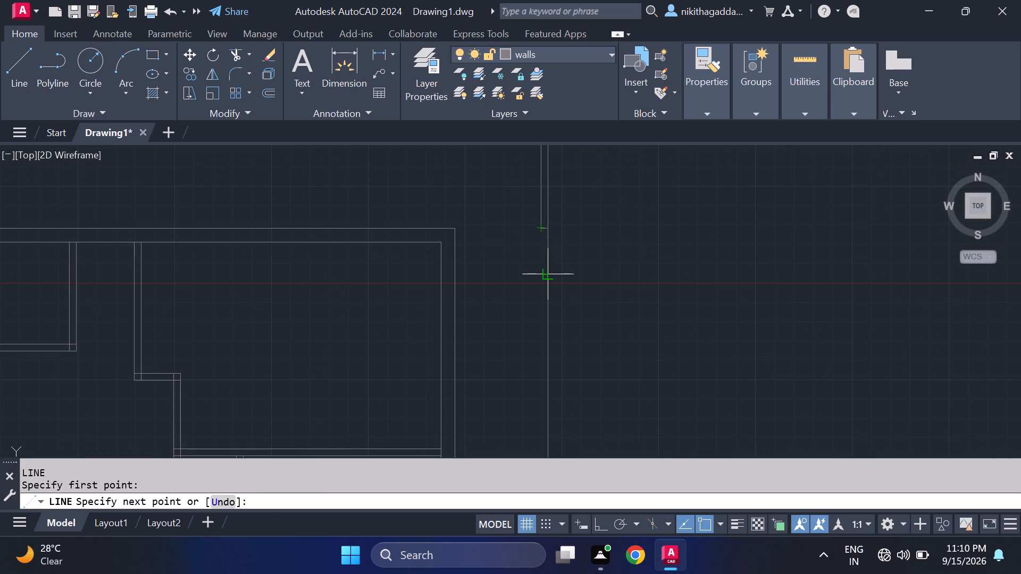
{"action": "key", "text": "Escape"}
Draw a vertical line from the lower end of the right boundary wall's short inner face straight down to the horizontal wall's upper face.
{"action": "key", "text": "l"}
{"action": "key", "text": "Return"}
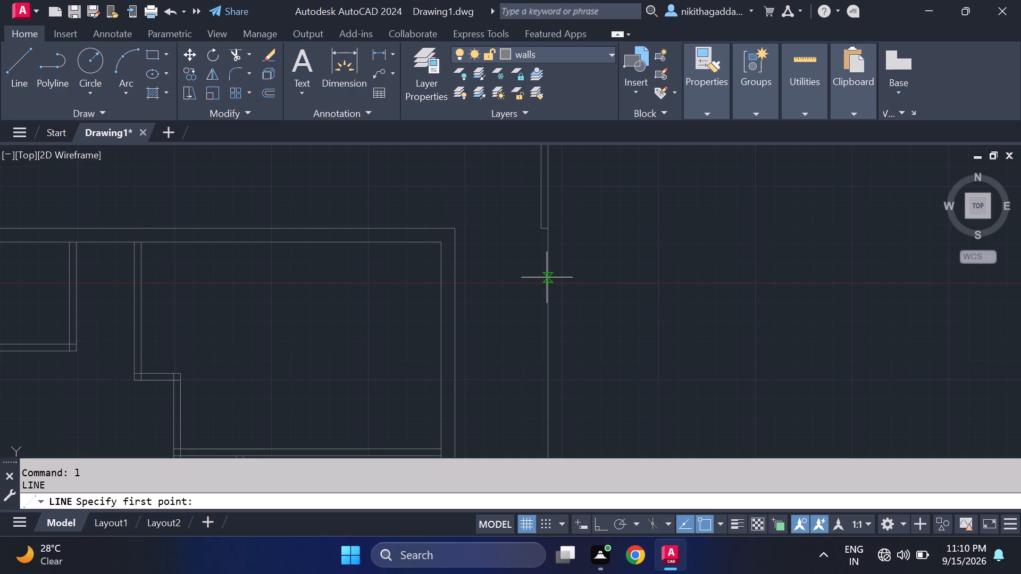
{"action": "left_click", "coordinate": [539, 227]}
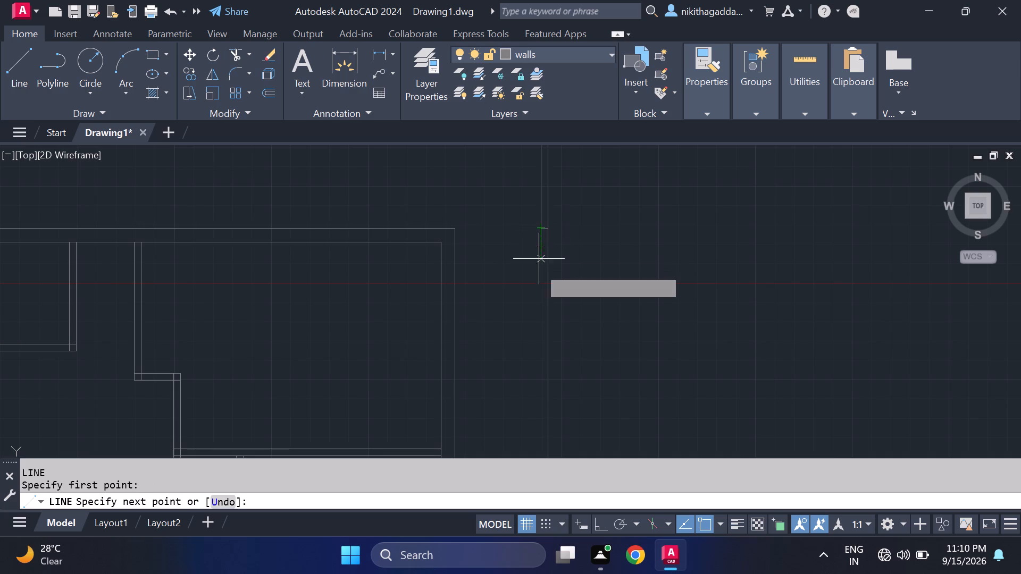
{"action": "key", "text": "F8"}
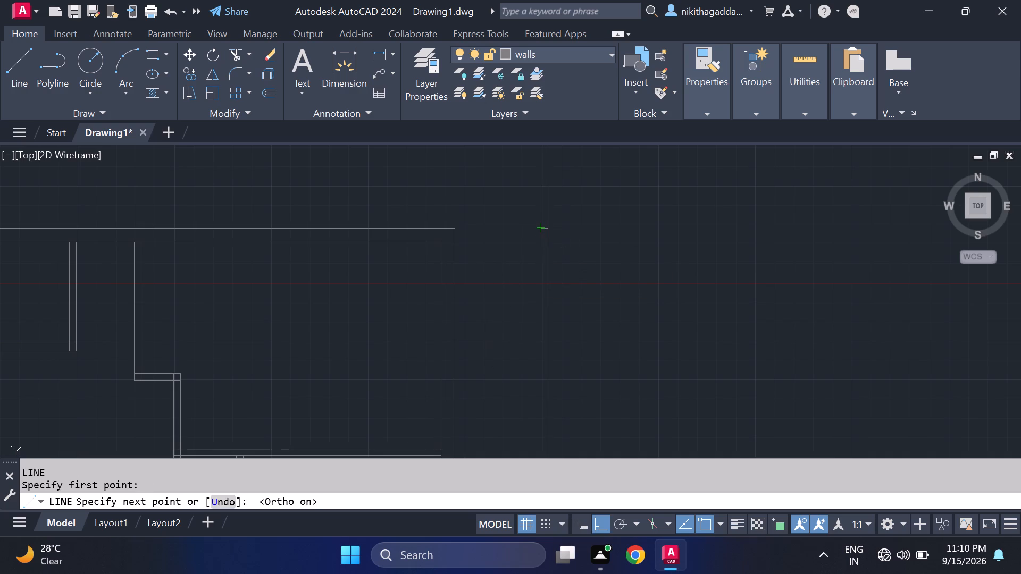
{"action": "scroll", "coordinate": [492, 339], "scroll_direction": "down", "scroll_amount": 2}
{"action": "middle_click_drag", "start_coordinate": [503, 423], "coordinate": [490, 288]}
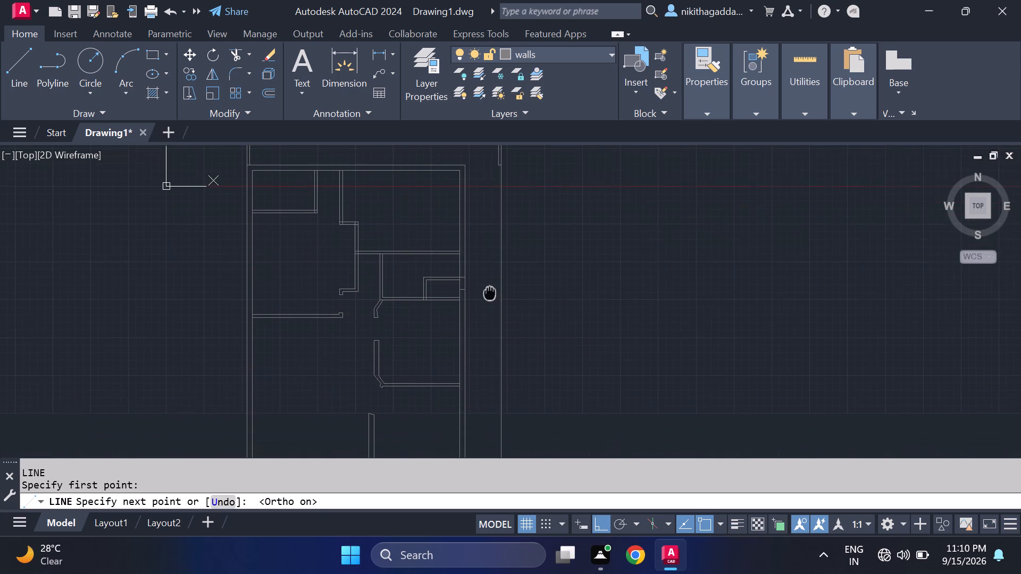
{"action": "middle_click_drag", "start_coordinate": [490, 288], "coordinate": [490, 286]}
{"action": "middle_click_drag", "start_coordinate": [503, 418], "coordinate": [495, 320]}
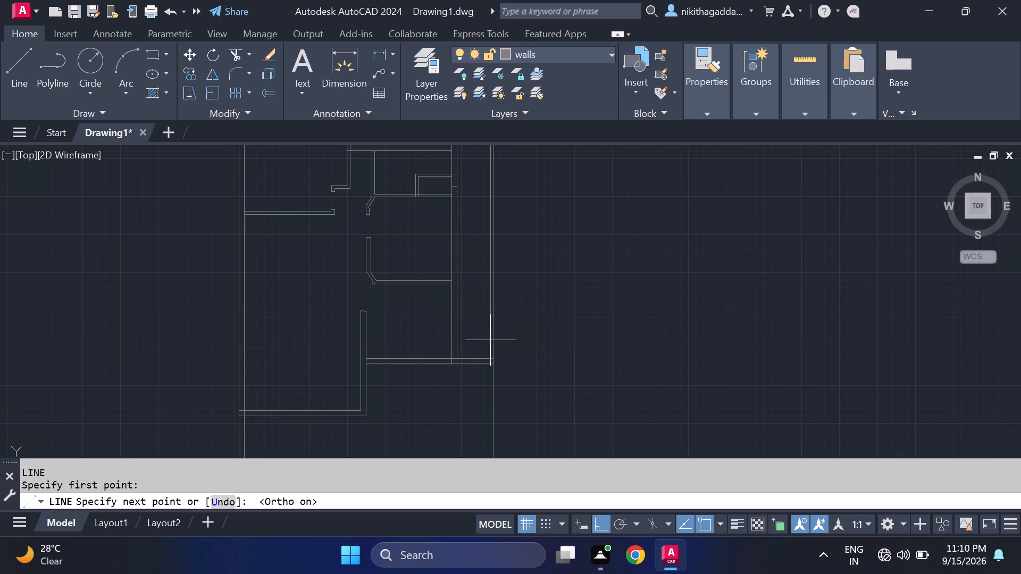
{"action": "scroll", "coordinate": [485, 362], "scroll_direction": "up", "scroll_amount": 2}
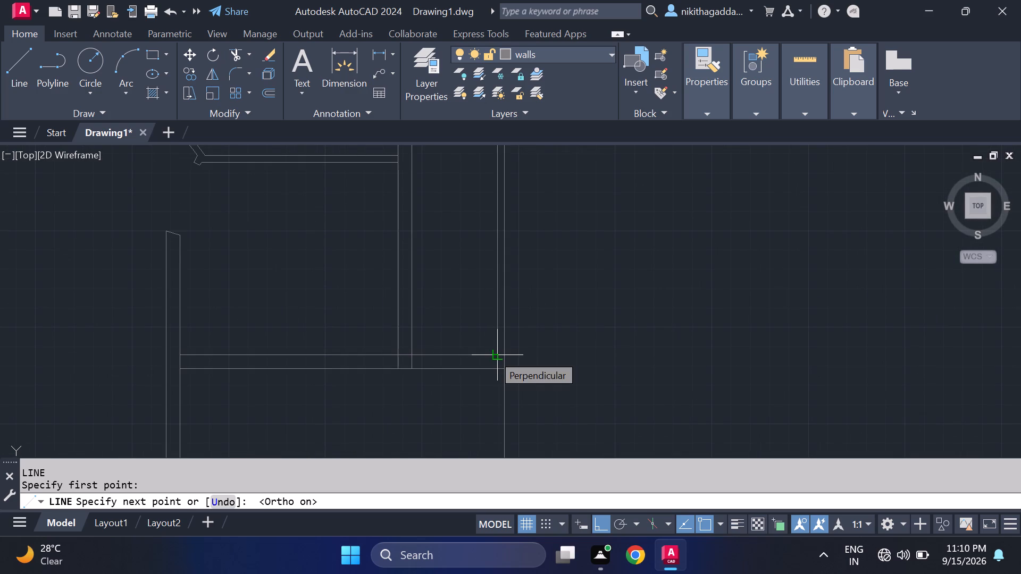
{"action": "scroll", "coordinate": [492, 354], "scroll_direction": "up", "scroll_amount": 2}
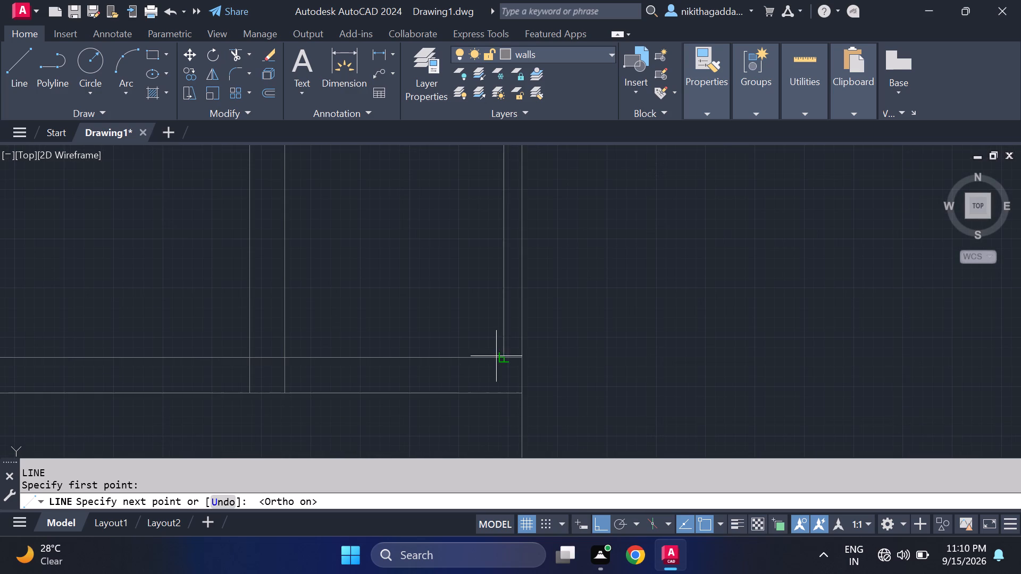
{"action": "left_click", "coordinate": [501, 359]}
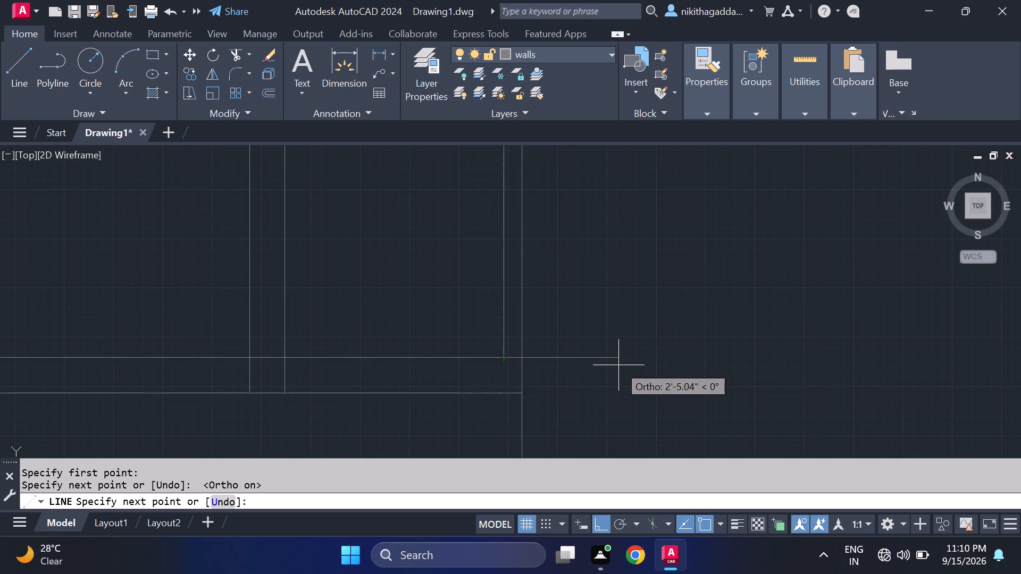
{"action": "key", "text": "Escape"}
Offset the plan's right outer boundary line 9" inward.
{"action": "scroll", "coordinate": [617, 364], "scroll_direction": "down", "scroll_amount": 3}
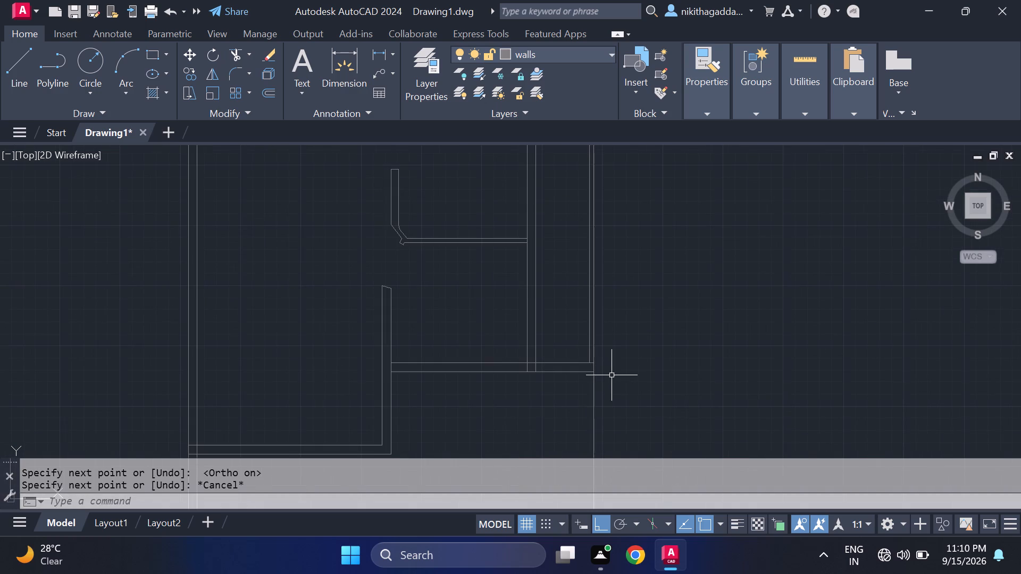
{"action": "middle_click_drag", "start_coordinate": [610, 381], "coordinate": [566, 247]}
{"action": "type", "text": "of"}
{"action": "key", "text": "Return"}
{"action": "key", "text": "9"}
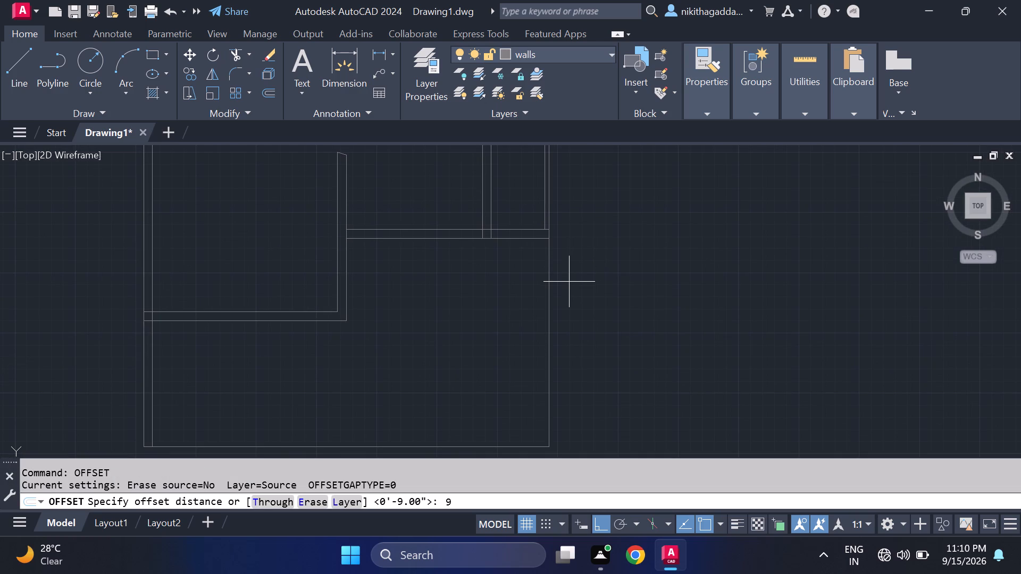
{"action": "key", "text": "shift+quotedbl"}
{"action": "key", "text": "Return"}
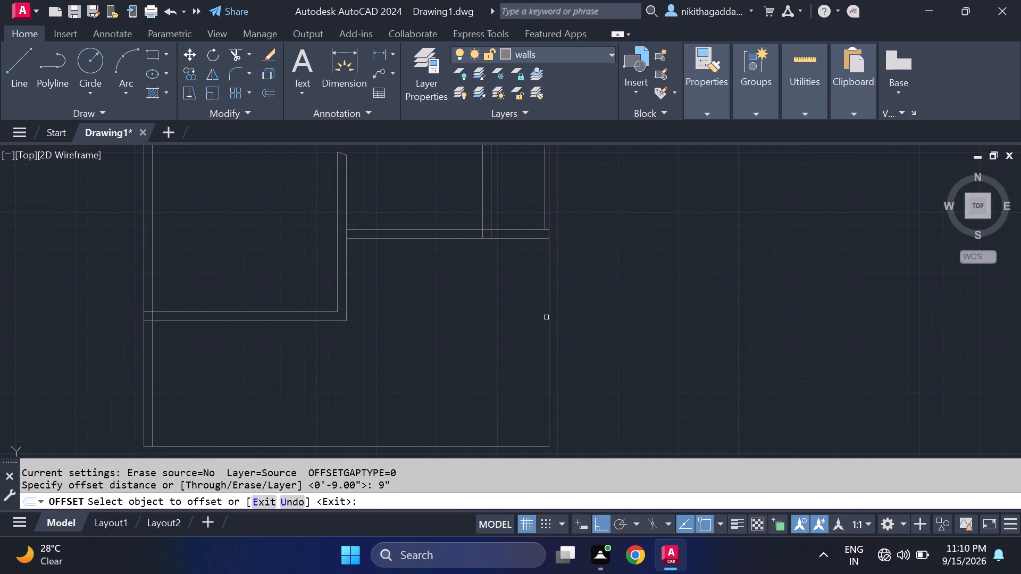
{"action": "left_click", "coordinate": [549, 300]}
{"action": "left_click", "coordinate": [528, 313]}
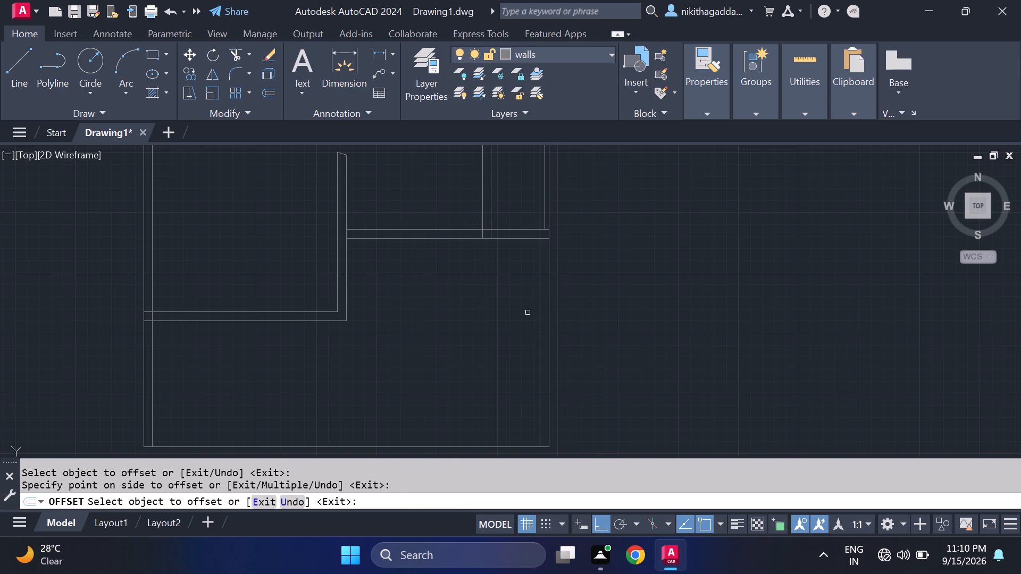
{"action": "key", "text": "Escape"}
Trim the new 9" offset line above the horizontal wall's lower face, and trim that face's stub between the offset line and the right boundary.
{"action": "type", "text": "tr"}
{"action": "key", "text": "Return"}
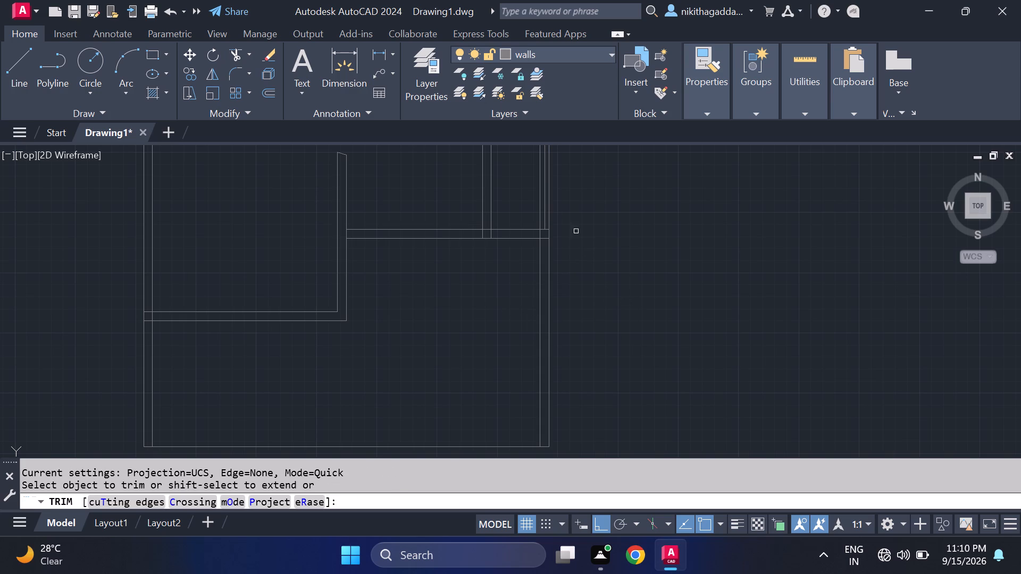
{"action": "scroll", "coordinate": [526, 200], "scroll_direction": "up", "scroll_amount": 3}
{"action": "left_click_drag", "start_coordinate": [588, 250], "coordinate": [547, 281]}
{"action": "scroll", "coordinate": [561, 285], "scroll_direction": "down", "scroll_amount": 5}
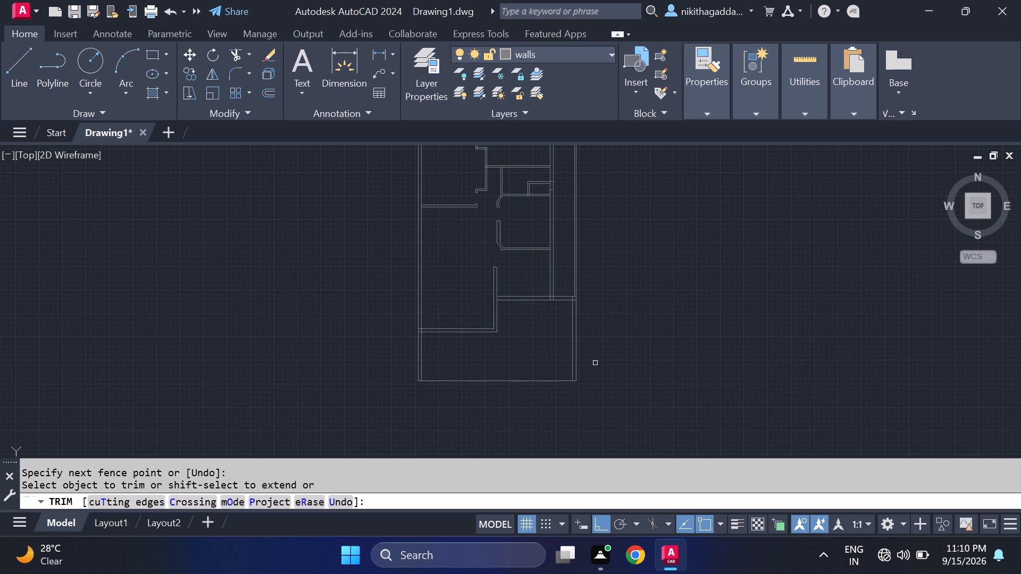
{"action": "scroll", "coordinate": [595, 363], "scroll_direction": "up", "scroll_amount": 1}
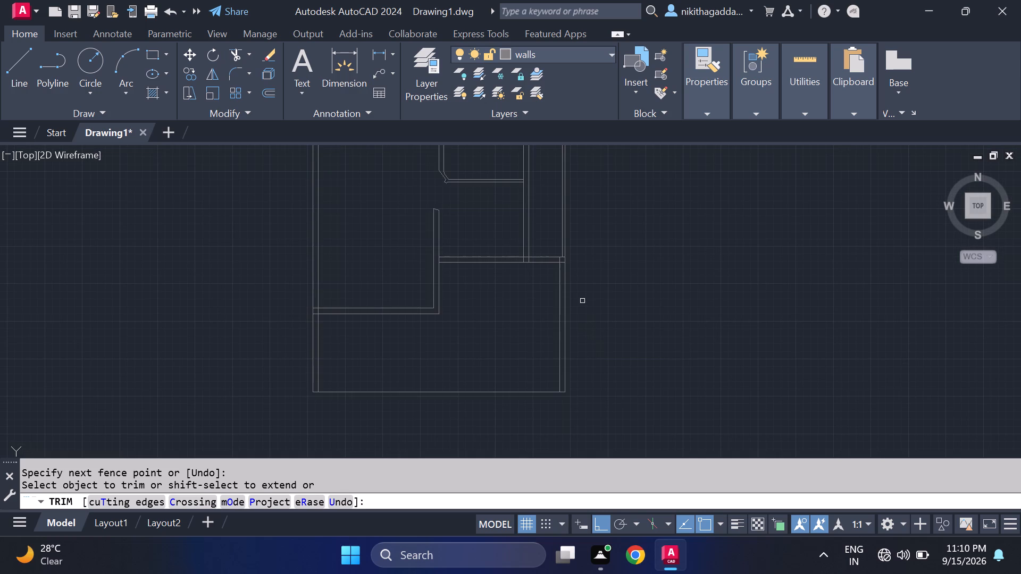
{"action": "scroll", "coordinate": [558, 259], "scroll_direction": "up", "scroll_amount": 4}
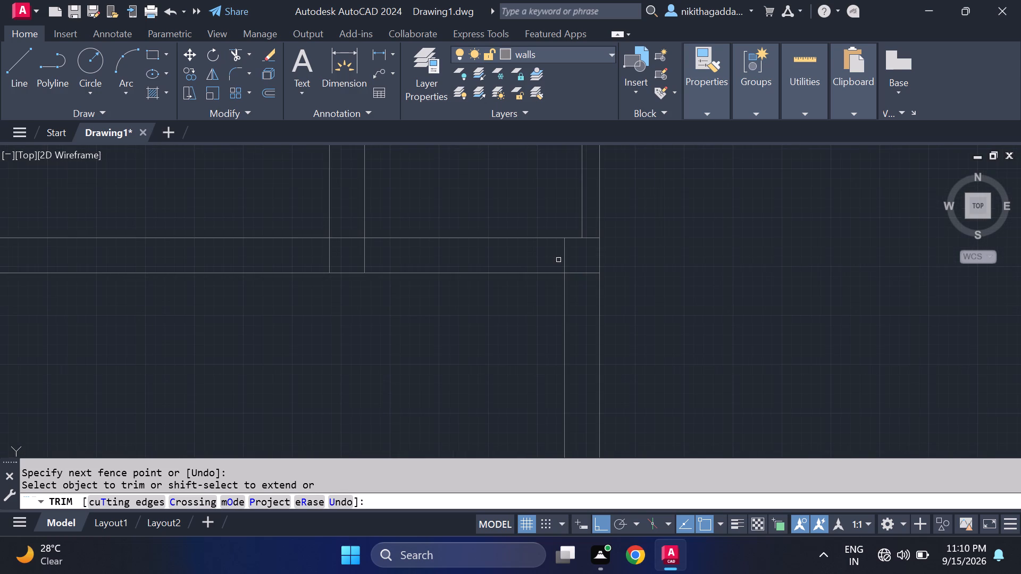
{"action": "left_click", "coordinate": [566, 255]}
{"action": "left_click", "coordinate": [572, 276]}
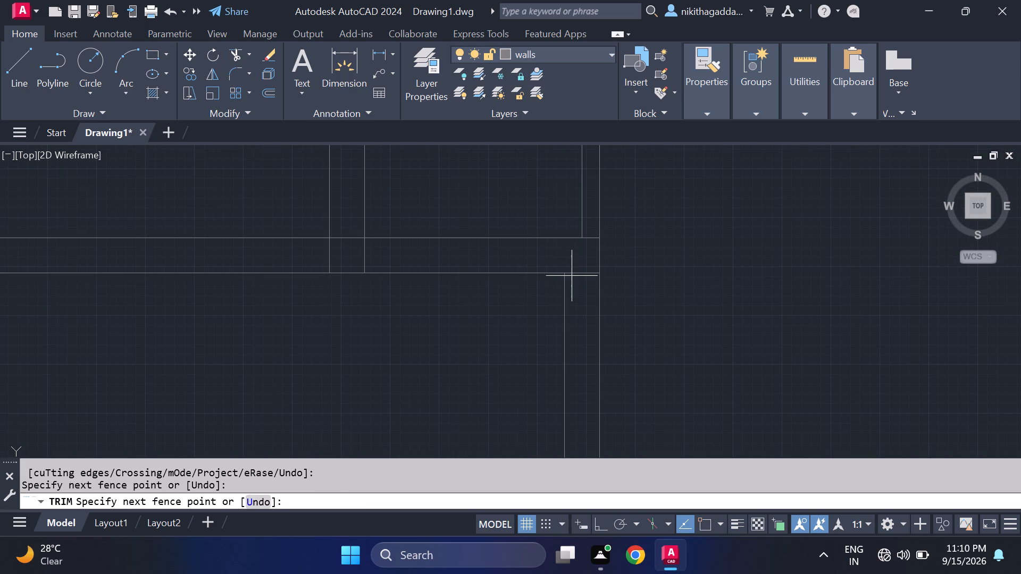
{"action": "left_click", "coordinate": [579, 267]}
{"action": "scroll", "coordinate": [625, 283], "scroll_direction": "down", "scroll_amount": 4}
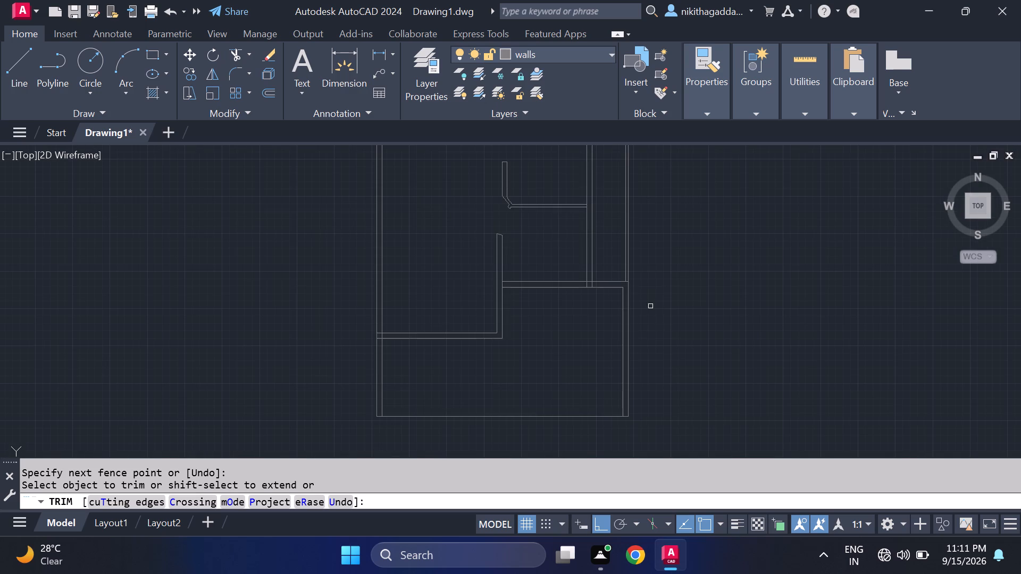
{"action": "middle_click_drag", "start_coordinate": [665, 322], "coordinate": [652, 282]}
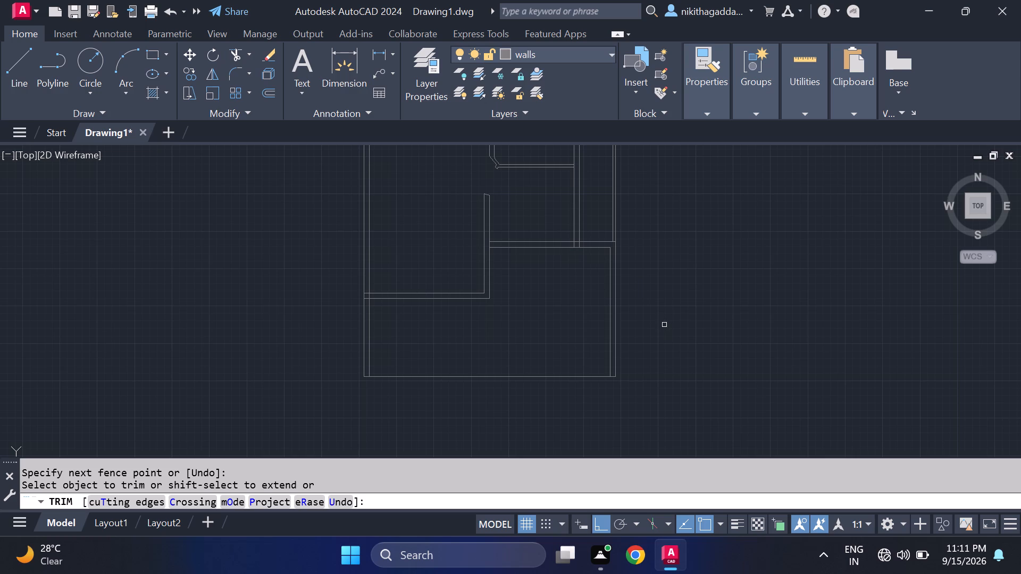
{"action": "key", "text": "Escape"}
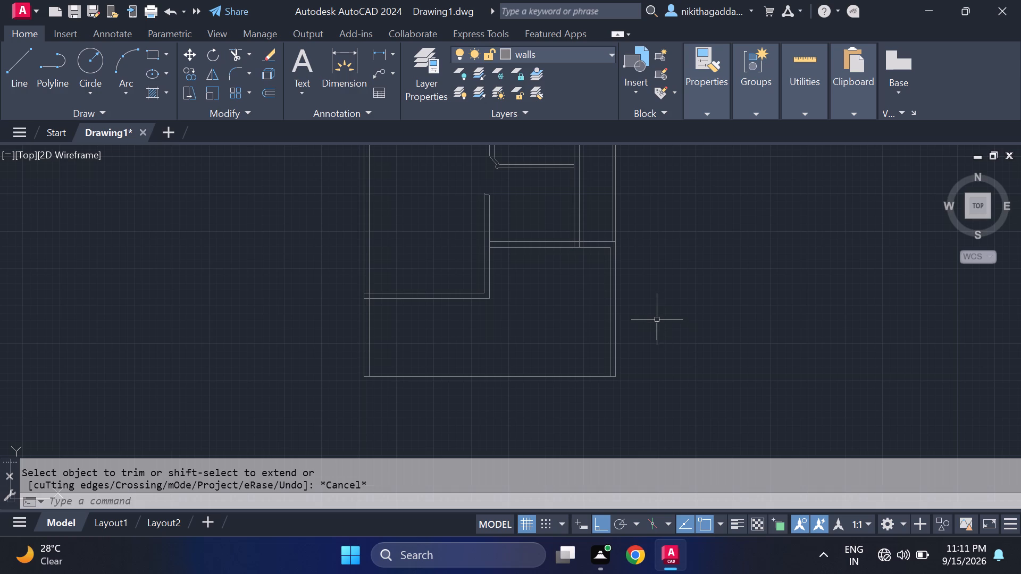
Trim the left outer wall's inner face below the lowest horizontal wall on the left side of the plan.
{"action": "scroll", "coordinate": [465, 353], "scroll_direction": "down", "scroll_amount": 2}
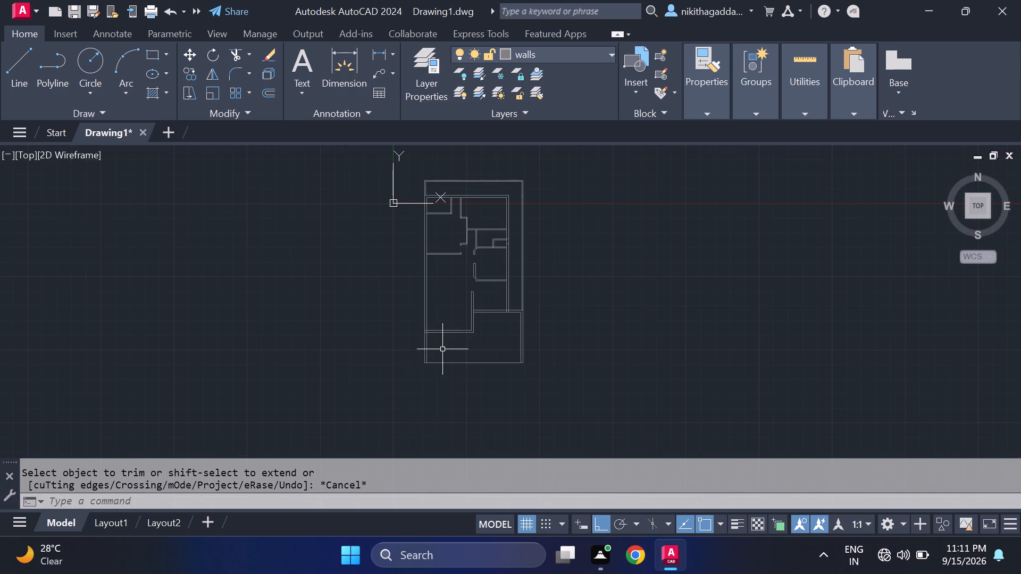
{"action": "scroll", "coordinate": [420, 282], "scroll_direction": "up", "scroll_amount": 2}
{"action": "scroll", "coordinate": [448, 292], "scroll_direction": "down", "scroll_amount": 1}
{"action": "scroll", "coordinate": [474, 406], "scroll_direction": "up", "scroll_amount": 2}
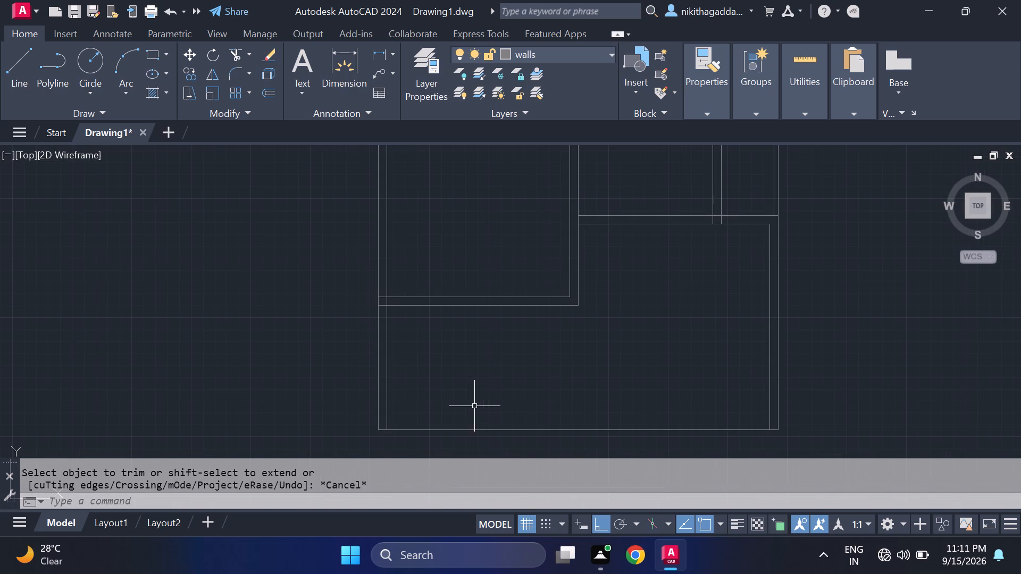
{"action": "type", "text": "tr"}
{"action": "key", "text": "Return"}
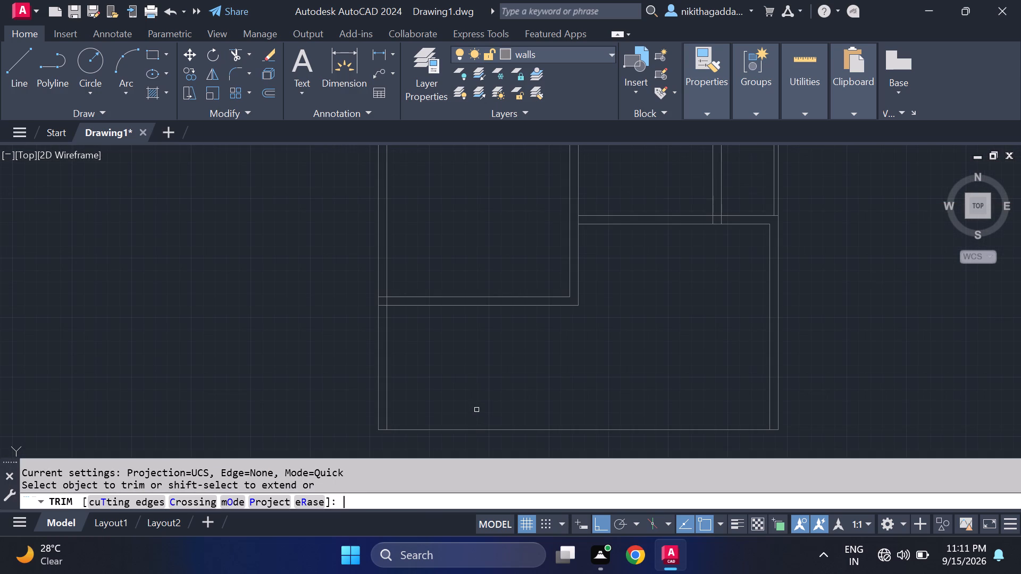
{"action": "left_click", "coordinate": [387, 381]}
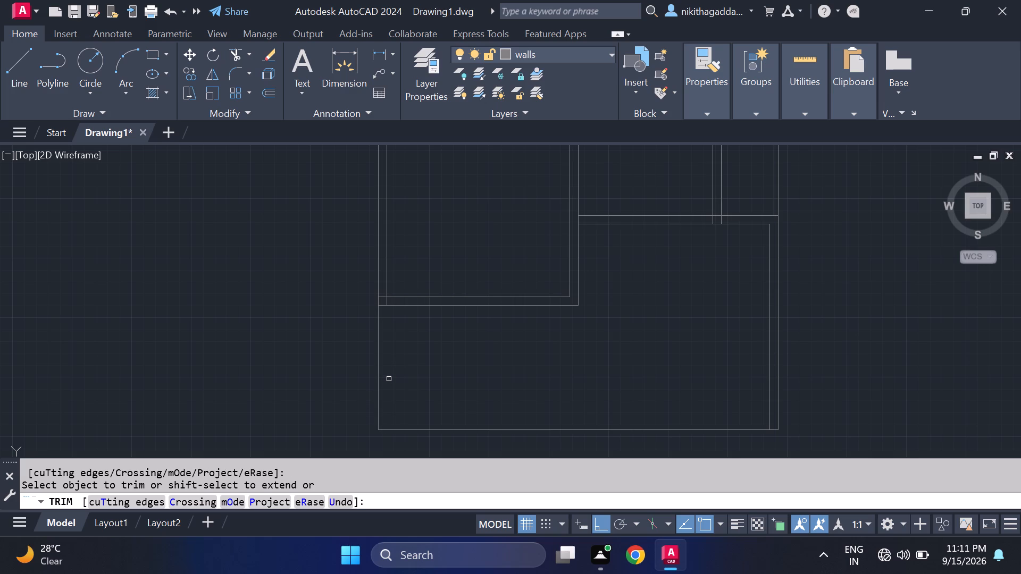
Trim the vertical stub of the inner wall line at the lower-left corner of the large room.
{"action": "left_click", "coordinate": [386, 300]}
{"action": "key", "text": "Escape"}
Offset the left and bottom outer lines of the plan's lower open area 4.5" inward.
{"action": "type", "text": "of"}
{"action": "key", "text": "Return"}
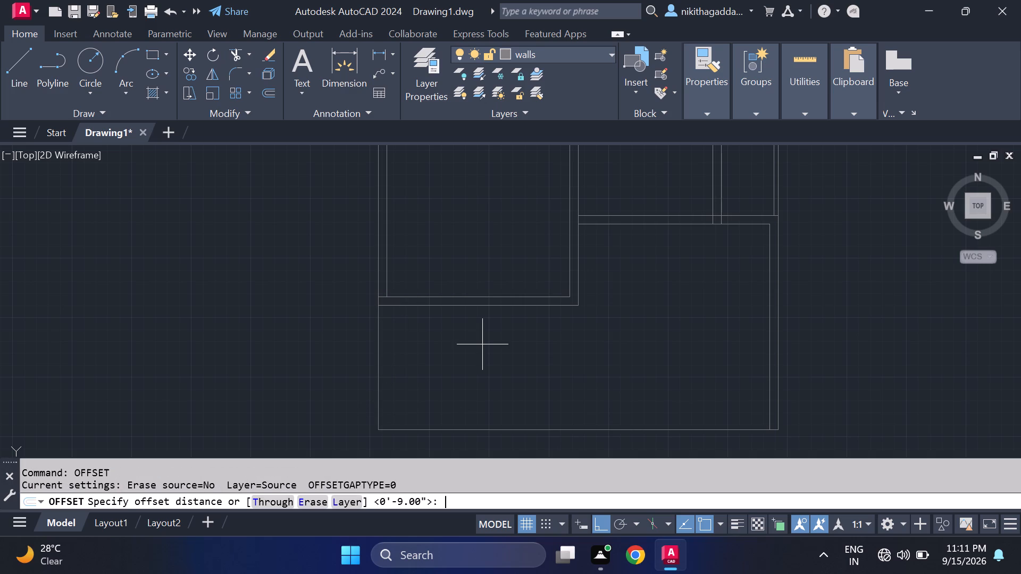
{"action": "key", "text": "4"}
{"action": "type", "text": ".5"}
{"action": "key", "text": "shift+quotedbl"}
{"action": "key", "text": "Return"}
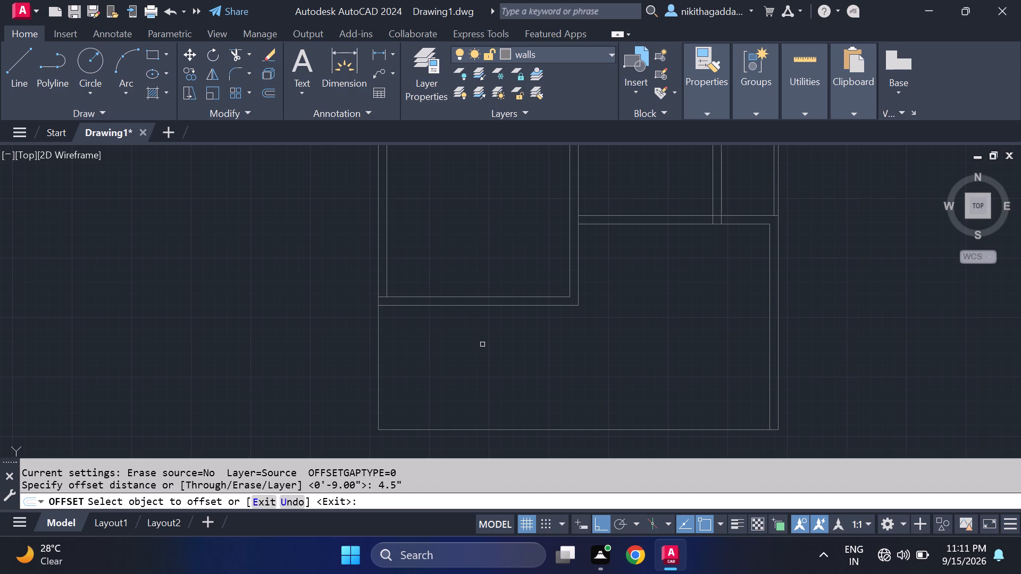
{"action": "left_click", "coordinate": [379, 406]}
{"action": "left_click", "coordinate": [395, 400]}
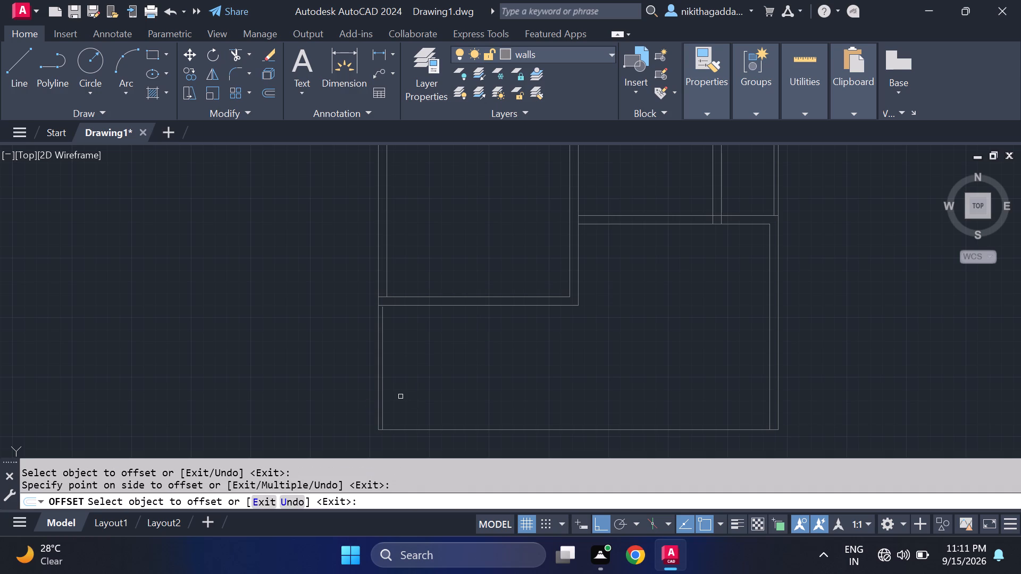
{"action": "left_click", "coordinate": [456, 430]}
{"action": "left_click", "coordinate": [456, 413]}
{"action": "key", "text": "Escape"}
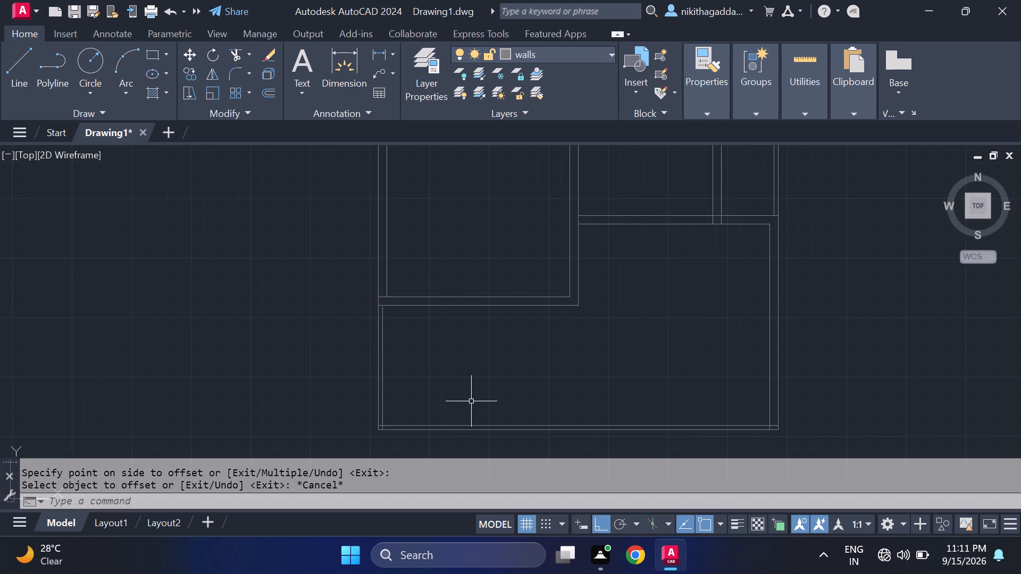
Delete the inner left vertical line of the strip along the top of the plan.
{"action": "scroll", "coordinate": [449, 373], "scroll_direction": "down", "scroll_amount": 2}
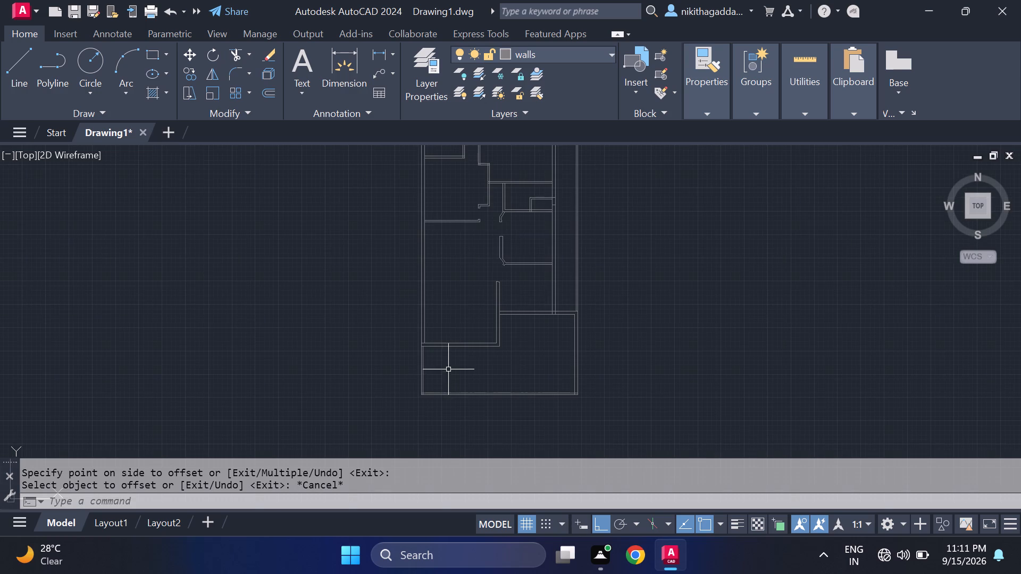
{"action": "middle_click_drag", "start_coordinate": [466, 290], "coordinate": [478, 399]}
{"action": "scroll", "coordinate": [441, 218], "scroll_direction": "up", "scroll_amount": 4}
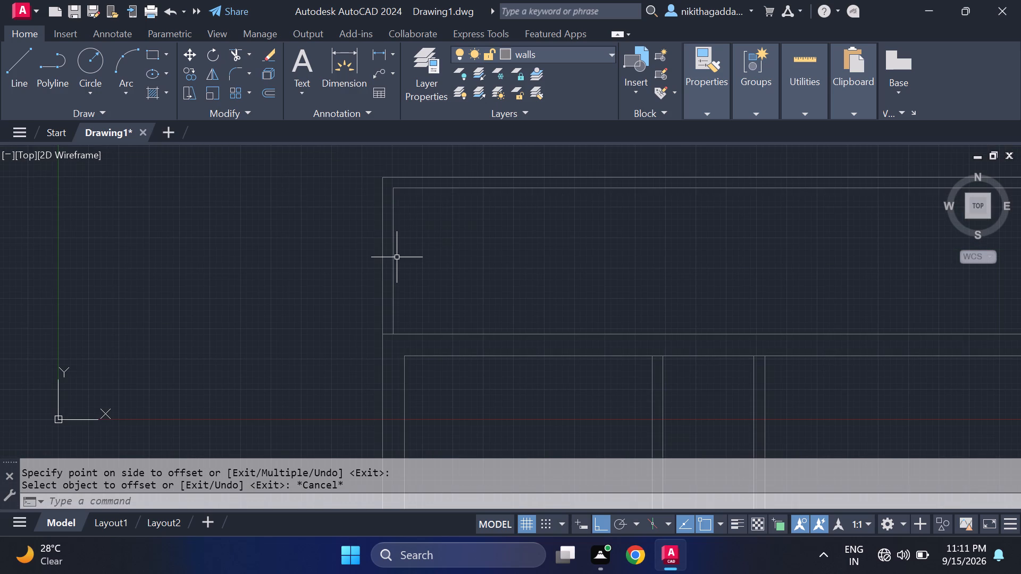
{"action": "left_click", "coordinate": [395, 260]}
{"action": "key", "text": "Delete"}
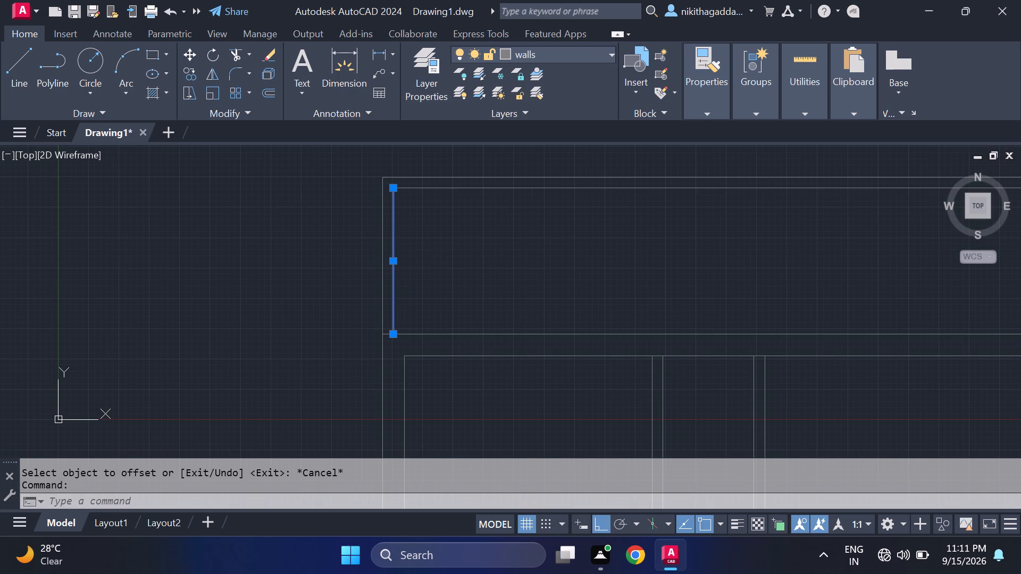
Offset the plan's left outer wall line 4.5" inward at the top strip.
{"action": "type", "text": "of"}
{"action": "key", "text": "Return"}
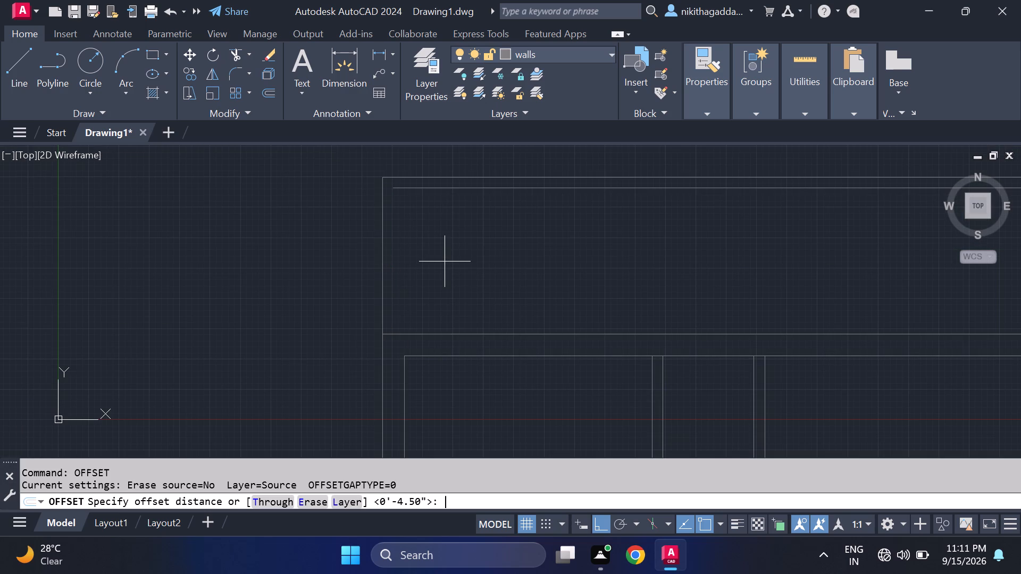
{"action": "key", "text": "4"}
{"action": "type", "text": ".5"}
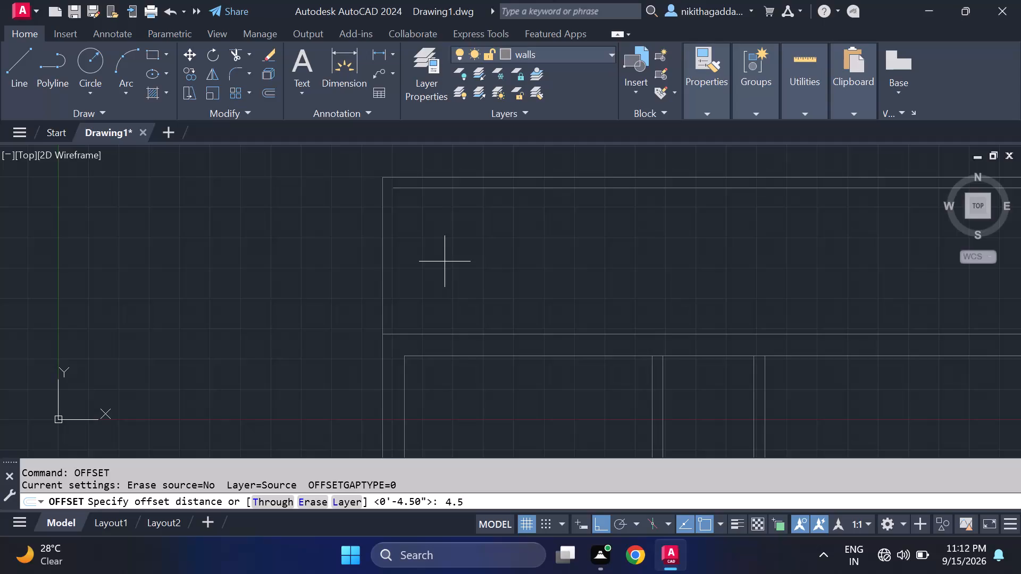
{"action": "key", "text": "shift+quotedbl"}
{"action": "key", "text": "Return"}
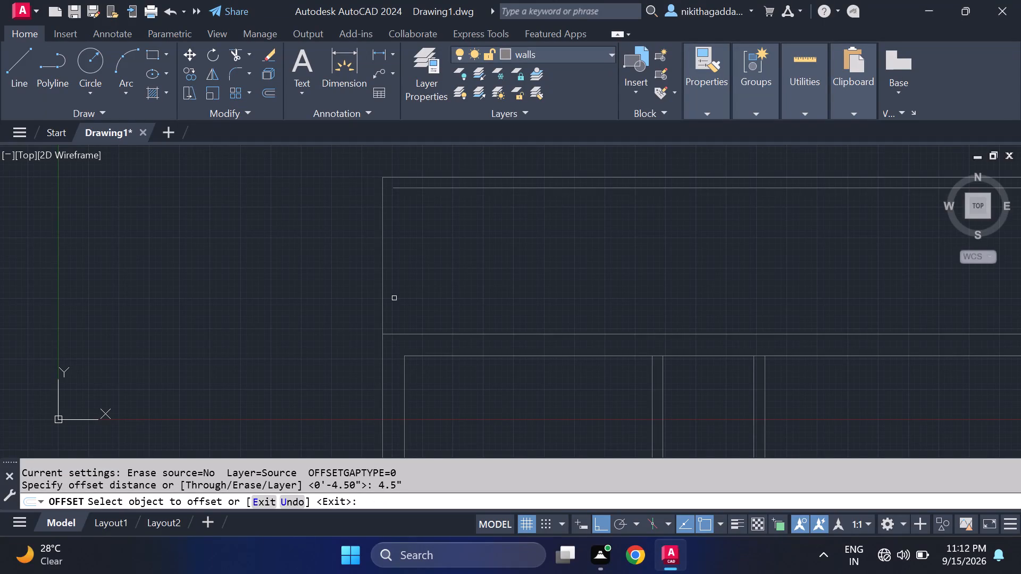
{"action": "left_click", "coordinate": [381, 306]}
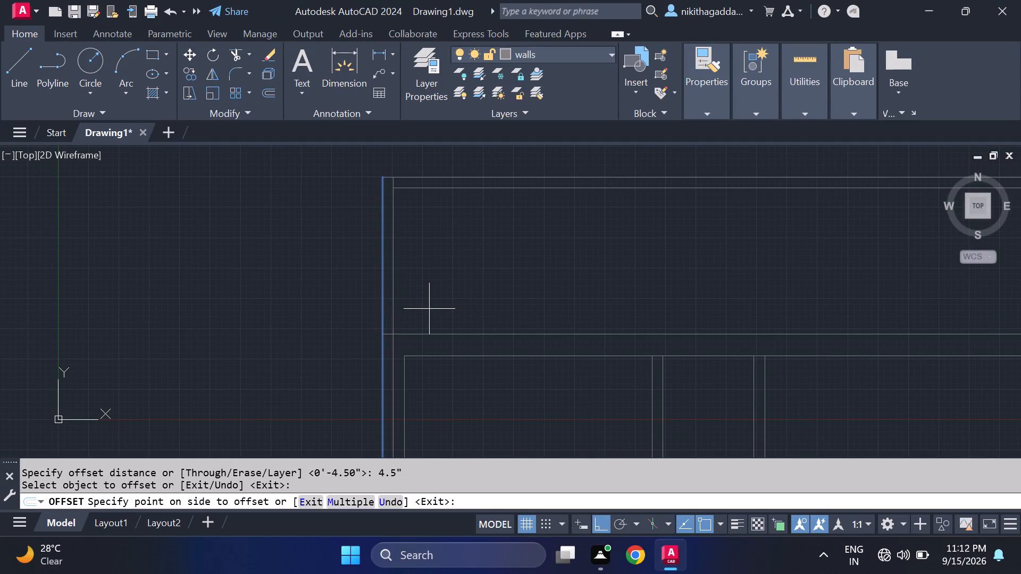
{"action": "left_click", "coordinate": [429, 309]}
{"action": "key", "text": "Escape"}
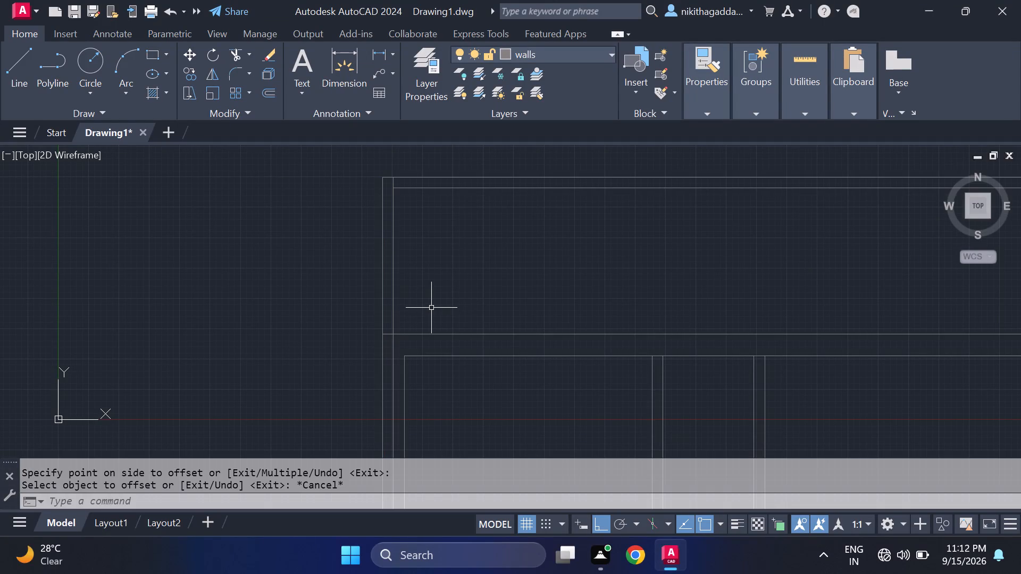
Trim the new inner left line below the top strip and above the strip's inner top line.
{"action": "key", "text": "r"}
{"action": "key", "text": "Escape"}
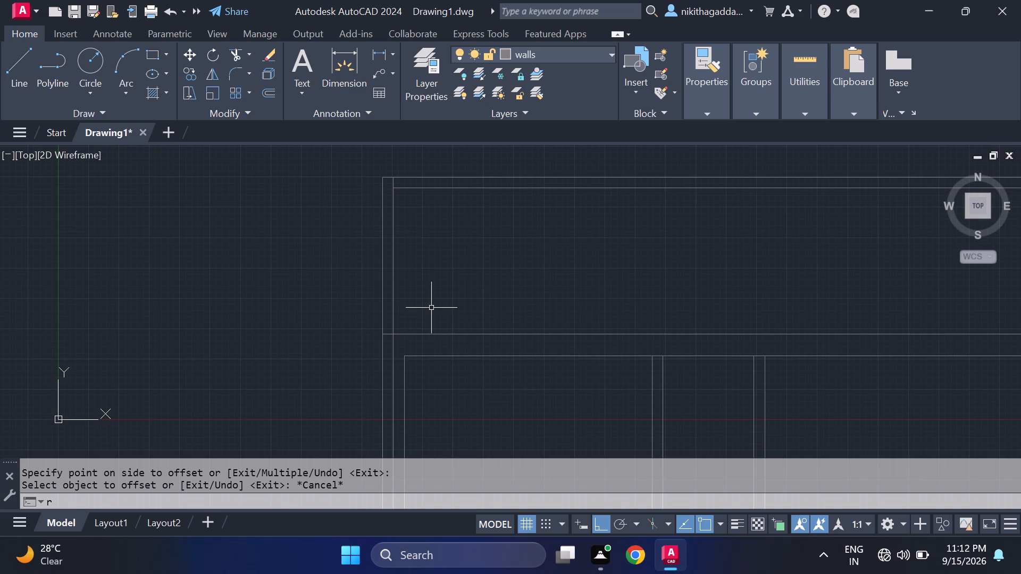
{"action": "type", "text": "tr"}
{"action": "key", "text": "Return"}
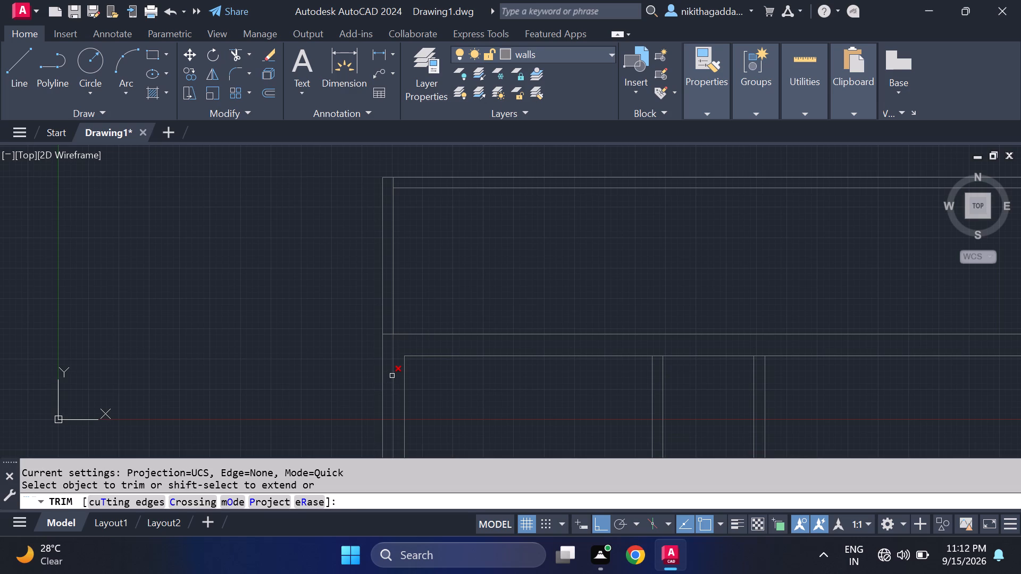
{"action": "left_click", "coordinate": [392, 376]}
{"action": "scroll", "coordinate": [432, 383], "scroll_direction": "down", "scroll_amount": 3}
{"action": "middle_click_drag", "start_coordinate": [454, 404], "coordinate": [406, 174]}
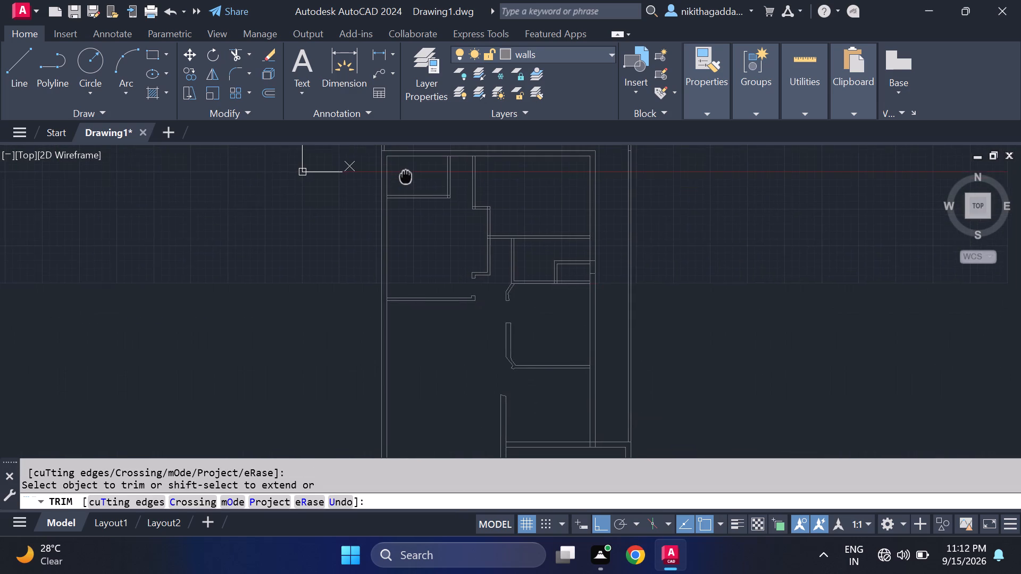
{"action": "middle_click_drag", "start_coordinate": [406, 174], "coordinate": [426, 324]}
{"action": "scroll", "coordinate": [417, 301], "scroll_direction": "up", "scroll_amount": 2}
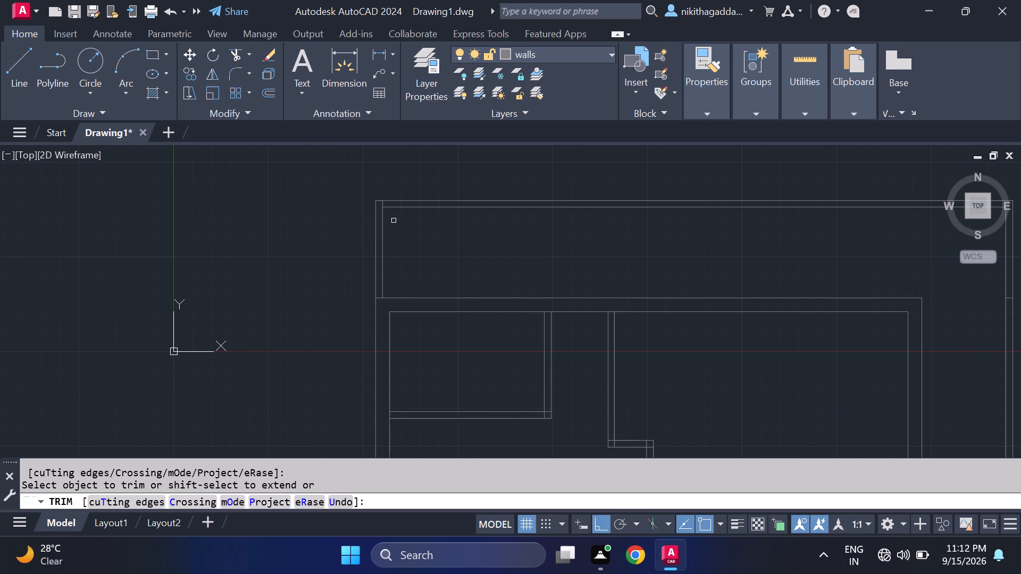
{"action": "scroll", "coordinate": [389, 211], "scroll_direction": "up", "scroll_amount": 2}
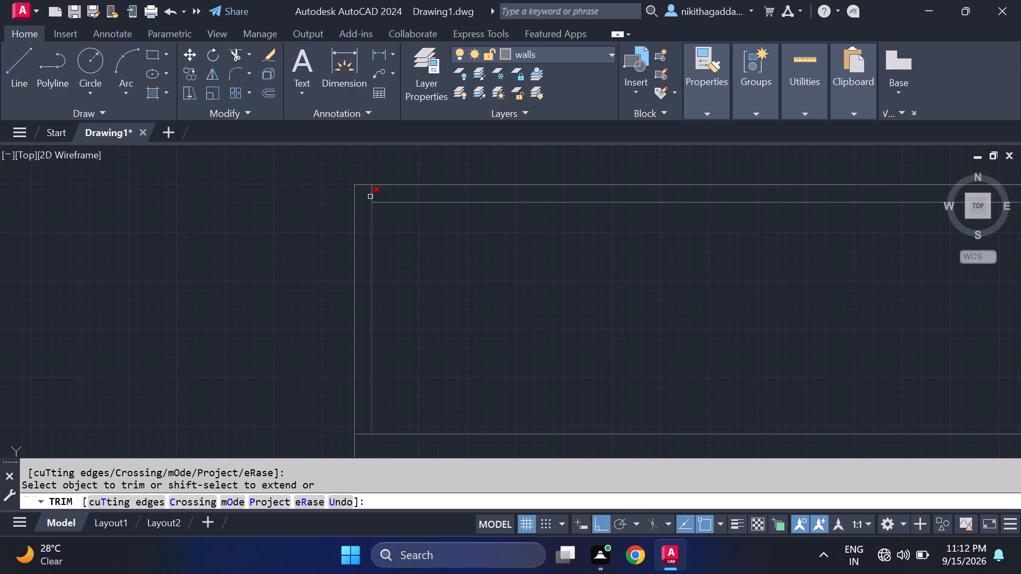
{"action": "left_click", "coordinate": [371, 195]}
Trim the short horizontal segment crossing the right boundary wall below the top strip.
{"action": "scroll", "coordinate": [536, 307], "scroll_direction": "down", "scroll_amount": 3}
{"action": "middle_click_drag", "start_coordinate": [612, 317], "coordinate": [470, 250]}
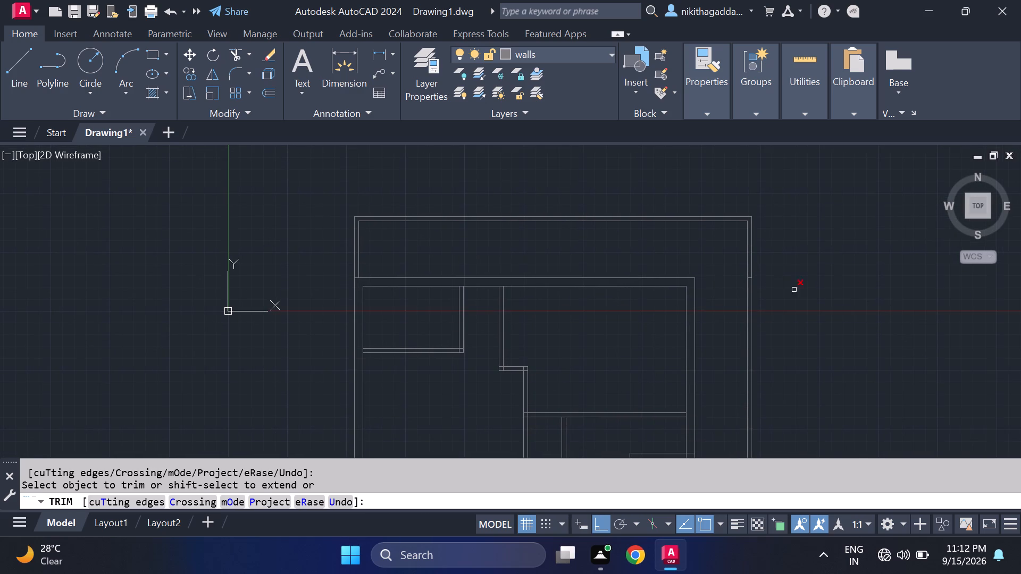
{"action": "scroll", "coordinate": [760, 277], "scroll_direction": "up", "scroll_amount": 3}
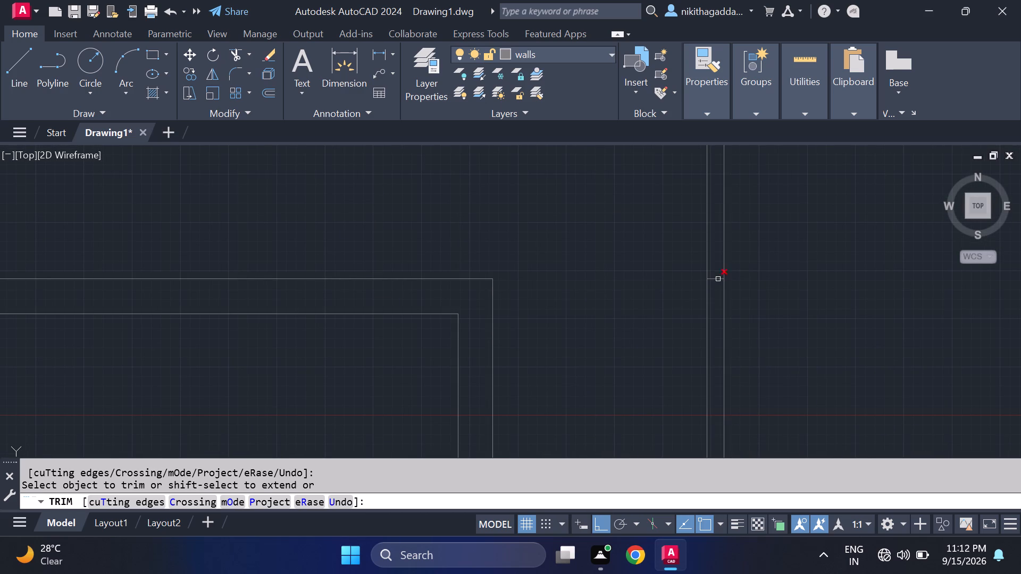
{"action": "left_click", "coordinate": [718, 279]}
{"action": "left_click", "coordinate": [719, 281]}
{"action": "scroll", "coordinate": [728, 291], "scroll_direction": "down", "scroll_amount": 4}
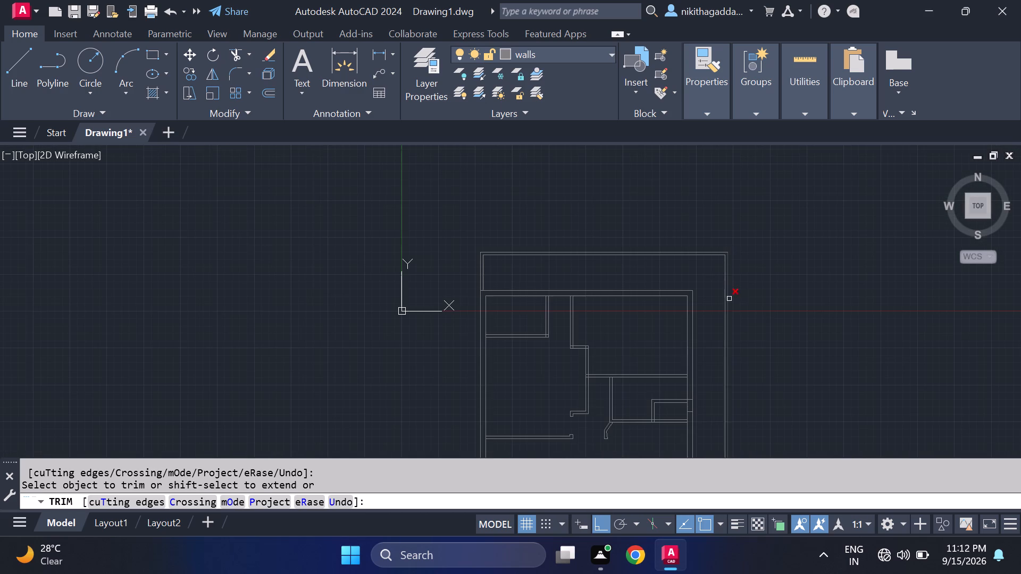
Trim the overlapping inner line ends at the bottom-left corner of the lower open area with a fence.
{"action": "scroll", "coordinate": [823, 318], "scroll_direction": "down", "scroll_amount": 2}
{"action": "middle_click_drag", "start_coordinate": [822, 330], "coordinate": [755, 291]}
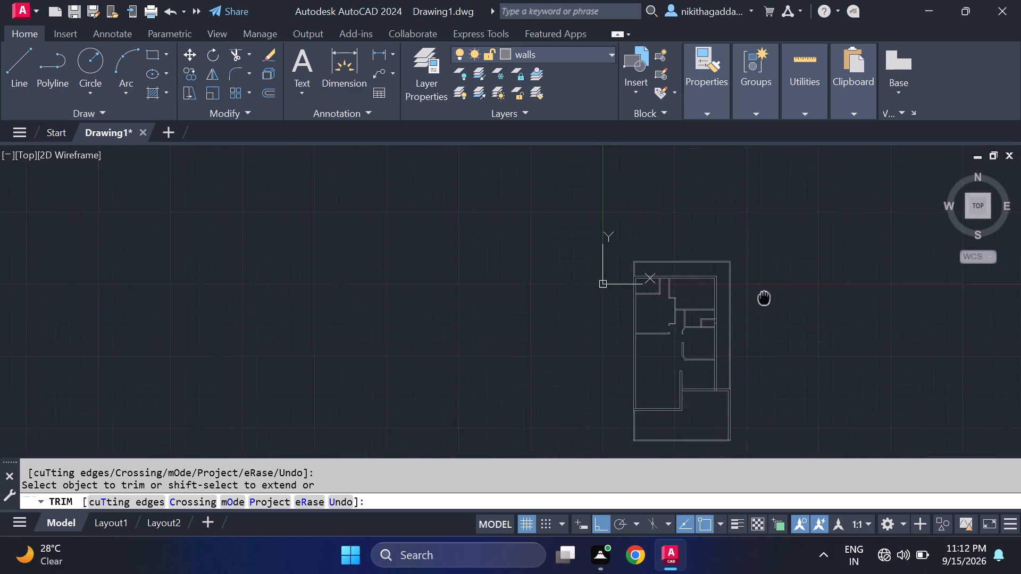
{"action": "middle_click_drag", "start_coordinate": [755, 291], "coordinate": [740, 281]}
{"action": "scroll", "coordinate": [740, 281], "scroll_direction": "up", "scroll_amount": 1}
{"action": "scroll", "coordinate": [681, 328], "scroll_direction": "up", "scroll_amount": 1}
{"action": "middle_click_drag", "start_coordinate": [767, 340], "coordinate": [752, 254]}
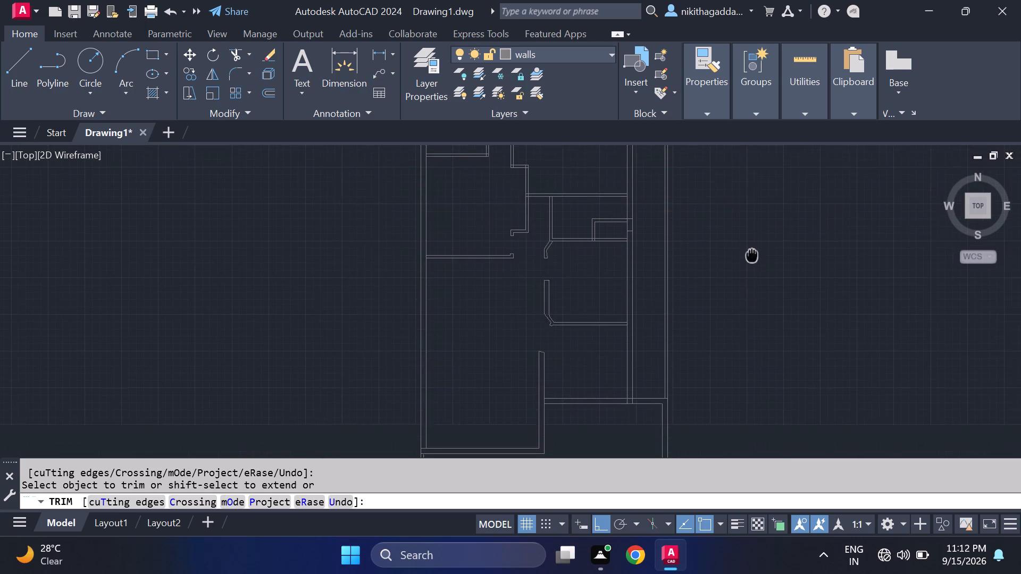
{"action": "middle_click_drag", "start_coordinate": [752, 254], "coordinate": [741, 334]}
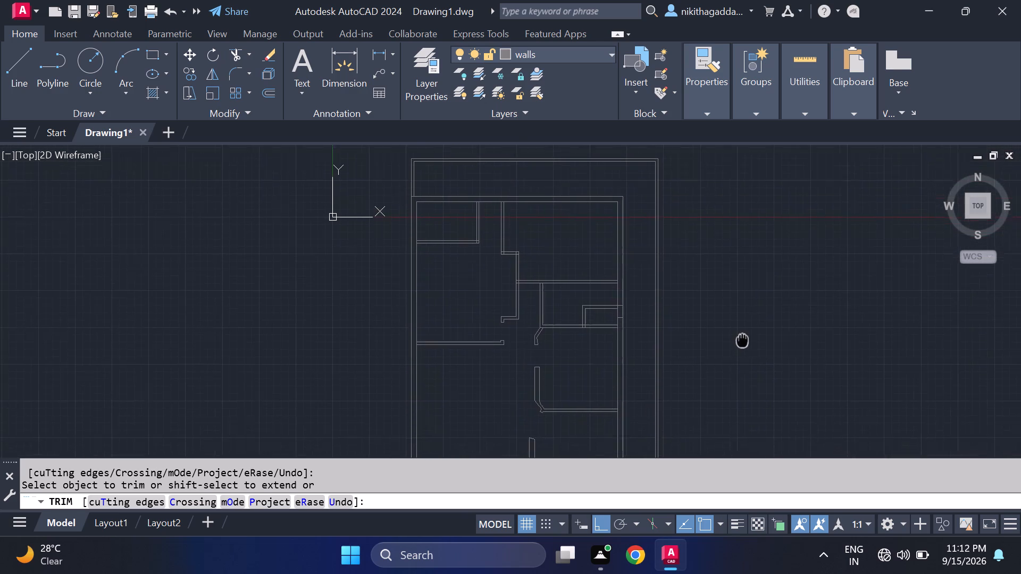
{"action": "middle_click_drag", "start_coordinate": [741, 334], "coordinate": [678, 147]}
{"action": "middle_click_drag", "start_coordinate": [707, 372], "coordinate": [702, 324]}
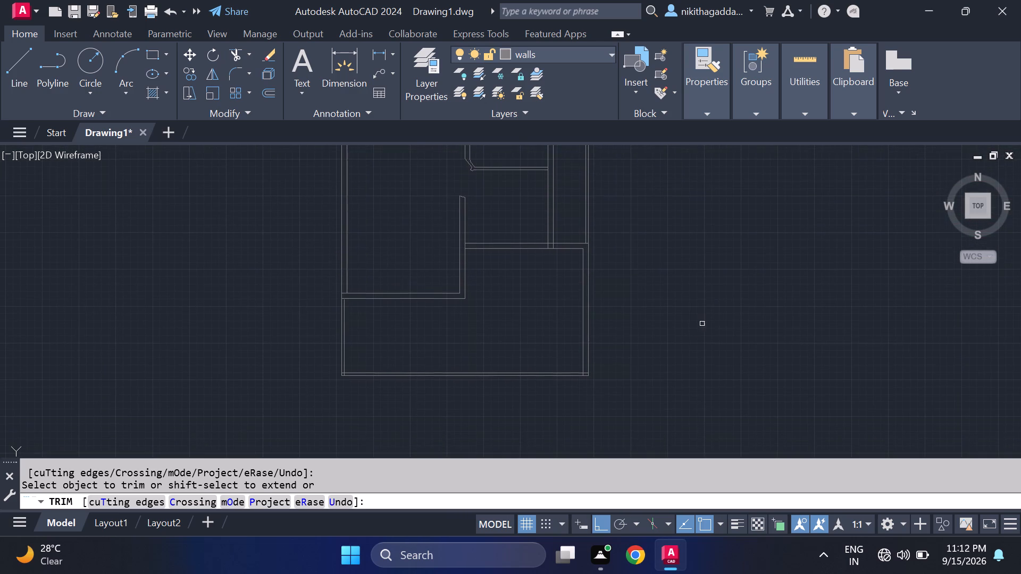
{"action": "scroll", "coordinate": [373, 347], "scroll_direction": "up", "scroll_amount": 2}
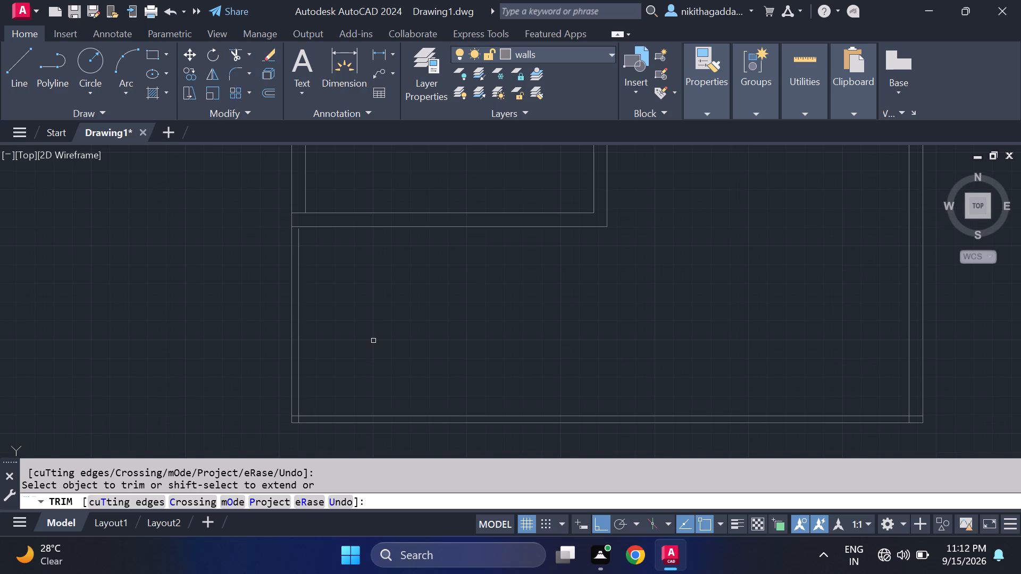
{"action": "key", "text": "Escape"}
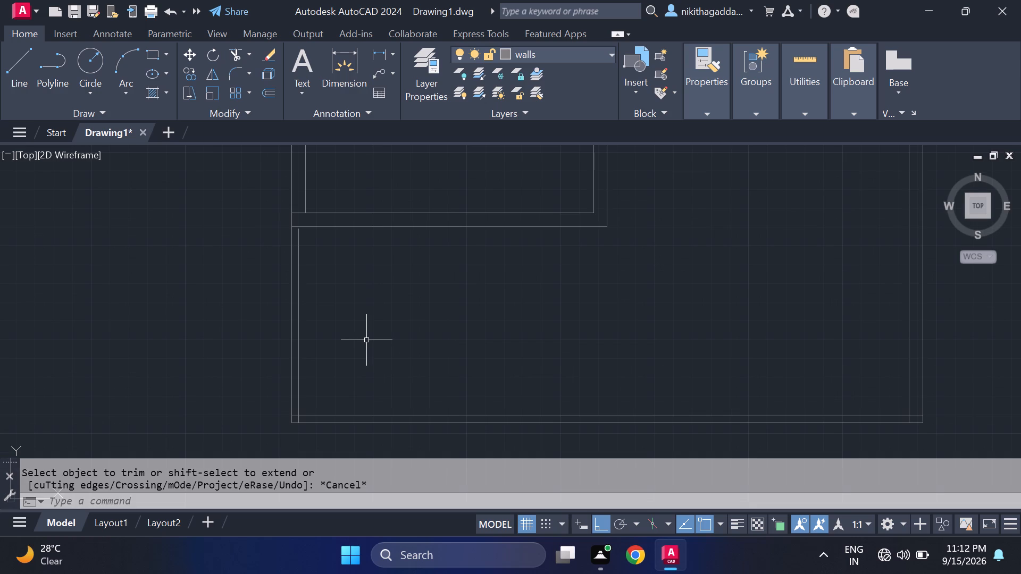
{"action": "type", "text": "tr"}
{"action": "key", "text": "Return"}
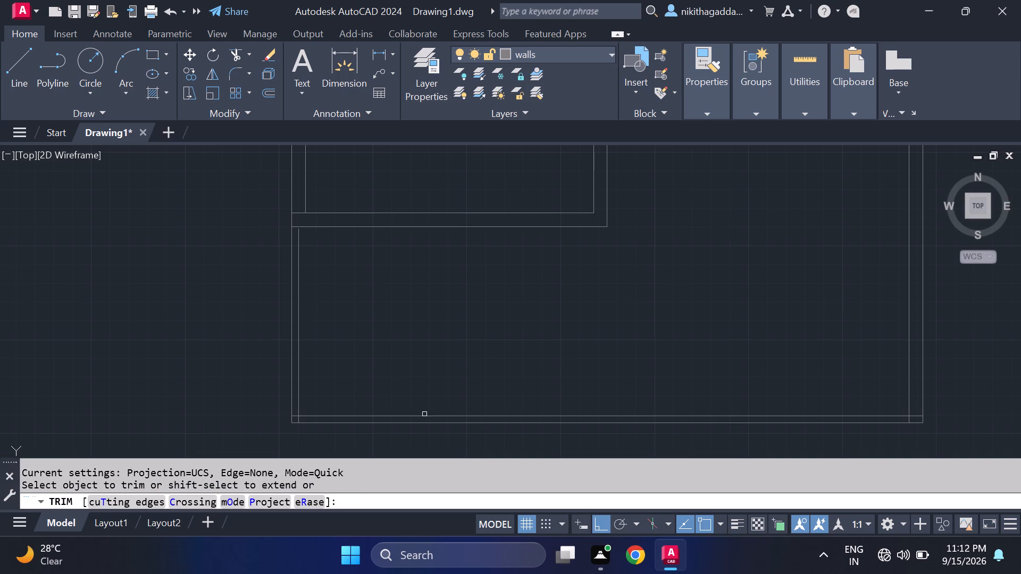
{"action": "scroll", "coordinate": [299, 428], "scroll_direction": "up", "scroll_amount": 3}
{"action": "left_click_drag", "start_coordinate": [278, 372], "coordinate": [302, 395]}
{"action": "scroll", "coordinate": [566, 351], "scroll_direction": "down", "scroll_amount": 5}
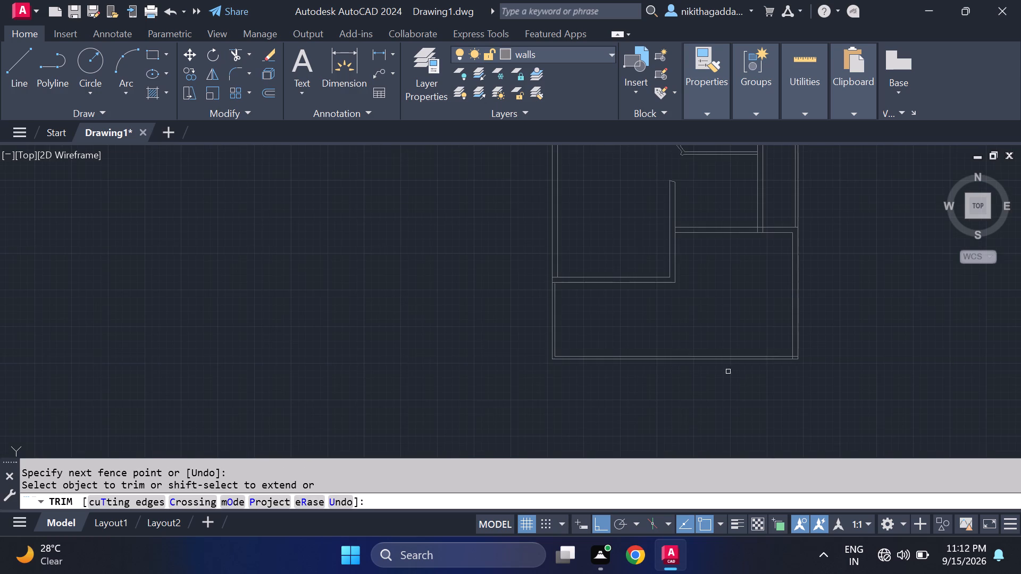
Trim the overlapping inner line ends at the bottom-right corner of the lower open area with a fence.
{"action": "scroll", "coordinate": [828, 354], "scroll_direction": "up", "scroll_amount": 4}
{"action": "scroll", "coordinate": [644, 405], "scroll_direction": "up", "scroll_amount": 2}
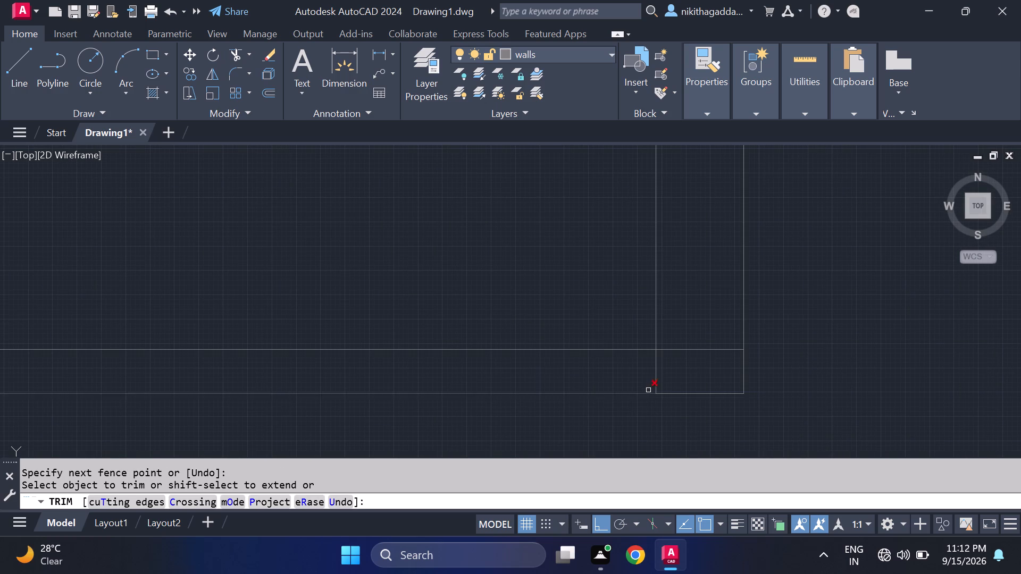
{"action": "left_click_drag", "start_coordinate": [649, 382], "coordinate": [694, 330]}
{"action": "scroll", "coordinate": [716, 329], "scroll_direction": "down", "scroll_amount": 5}
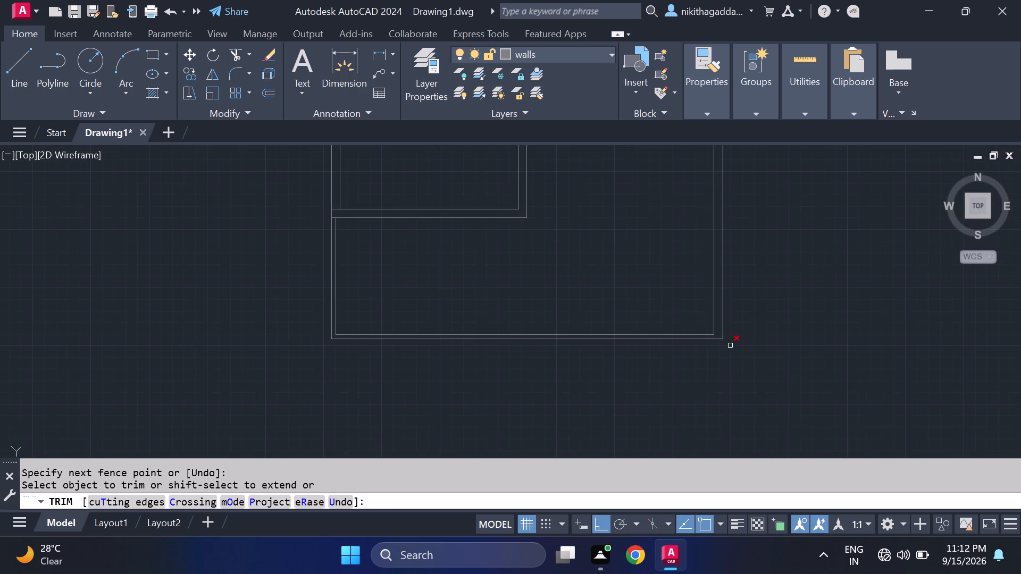
{"action": "scroll", "coordinate": [566, 273], "scroll_direction": "down", "scroll_amount": 2}
{"action": "middle_click_drag", "start_coordinate": [567, 275], "coordinate": [574, 297]}
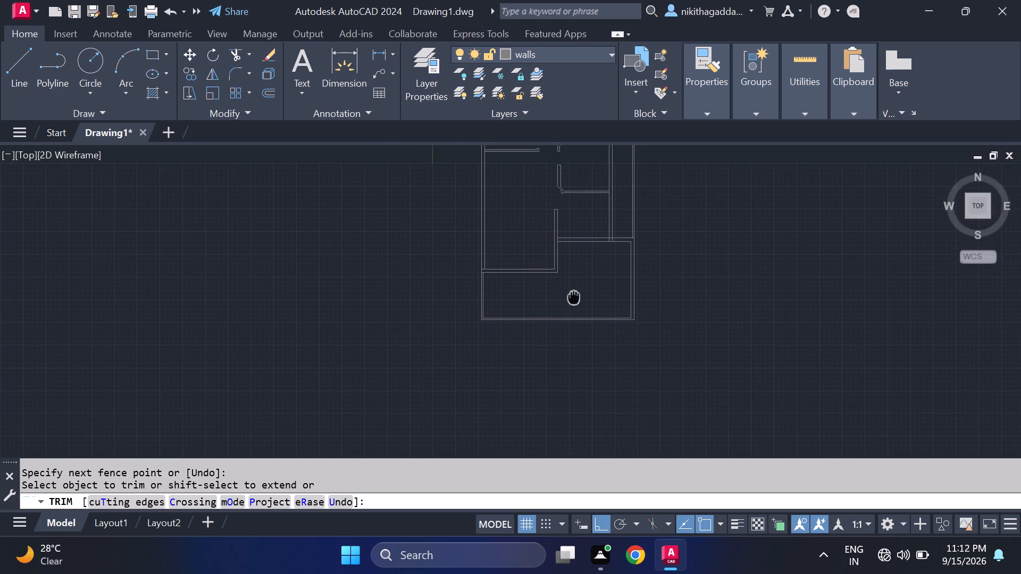
{"action": "middle_click_drag", "start_coordinate": [574, 297], "coordinate": [574, 298]}
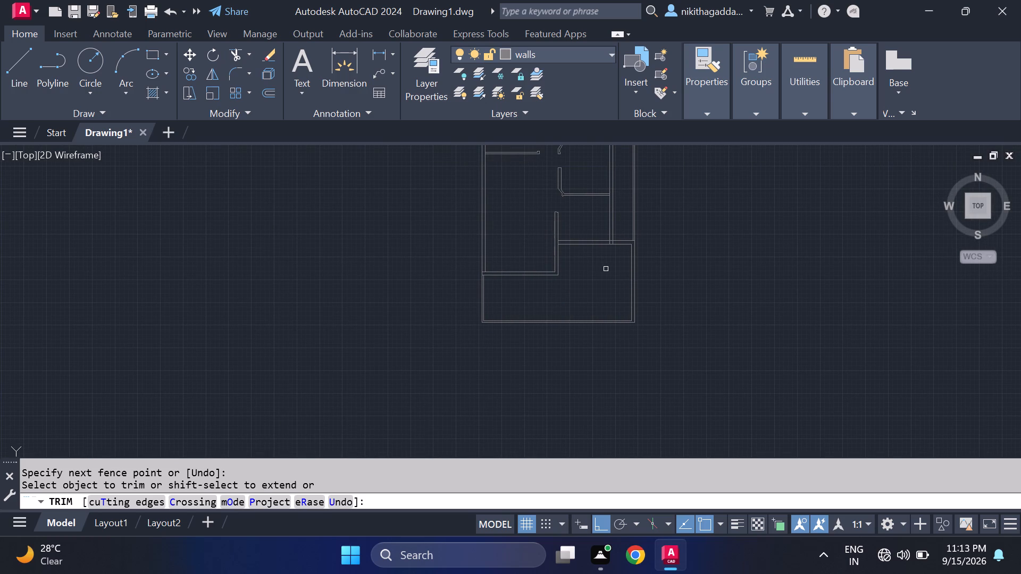
Trim the line segments crossing the junctions at both ends of the horizontal double wall above the lower open area.
{"action": "scroll", "coordinate": [616, 243], "scroll_direction": "up", "scroll_amount": 5}
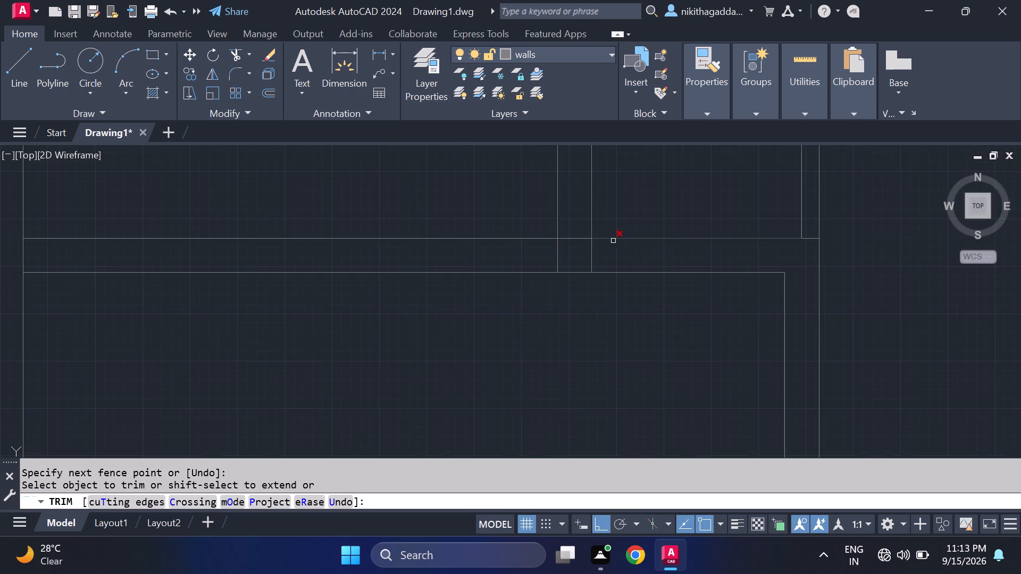
{"action": "left_click_drag", "start_coordinate": [608, 252], "coordinate": [542, 260]}
{"action": "left_click", "coordinate": [578, 239]}
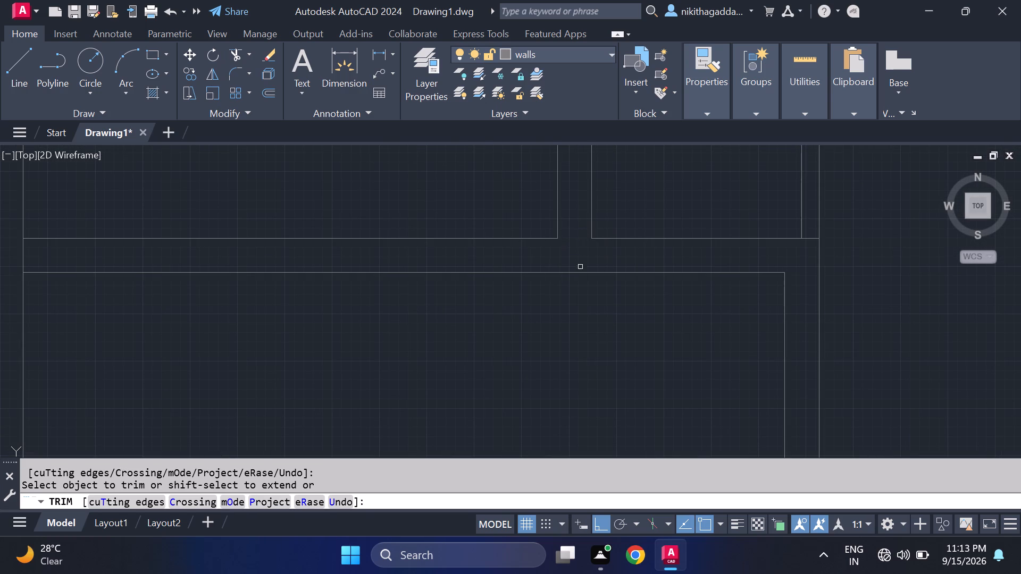
{"action": "scroll", "coordinate": [568, 266], "scroll_direction": "down", "scroll_amount": 4}
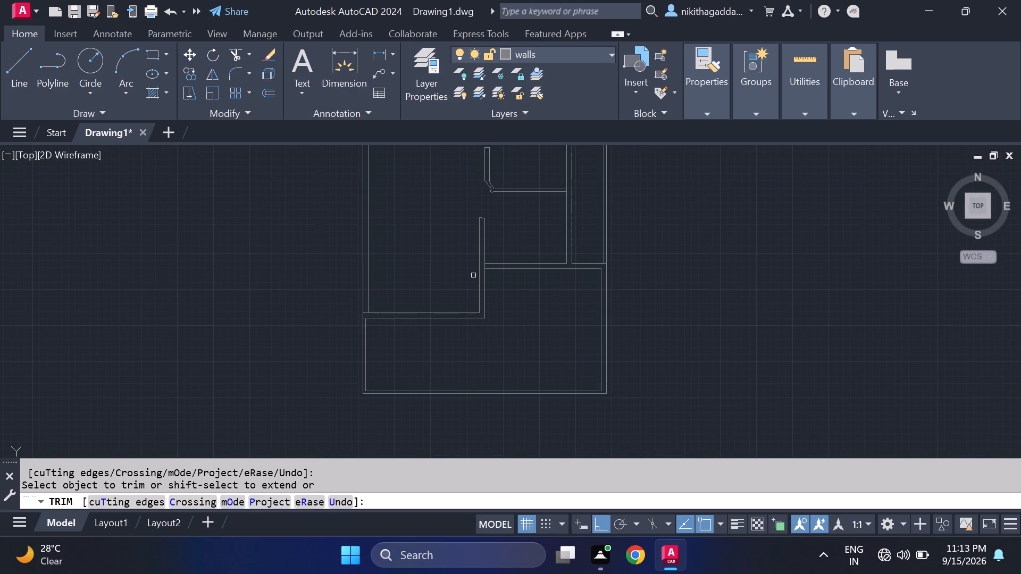
{"action": "scroll", "coordinate": [486, 270], "scroll_direction": "up", "scroll_amount": 4}
{"action": "left_click", "coordinate": [470, 248]}
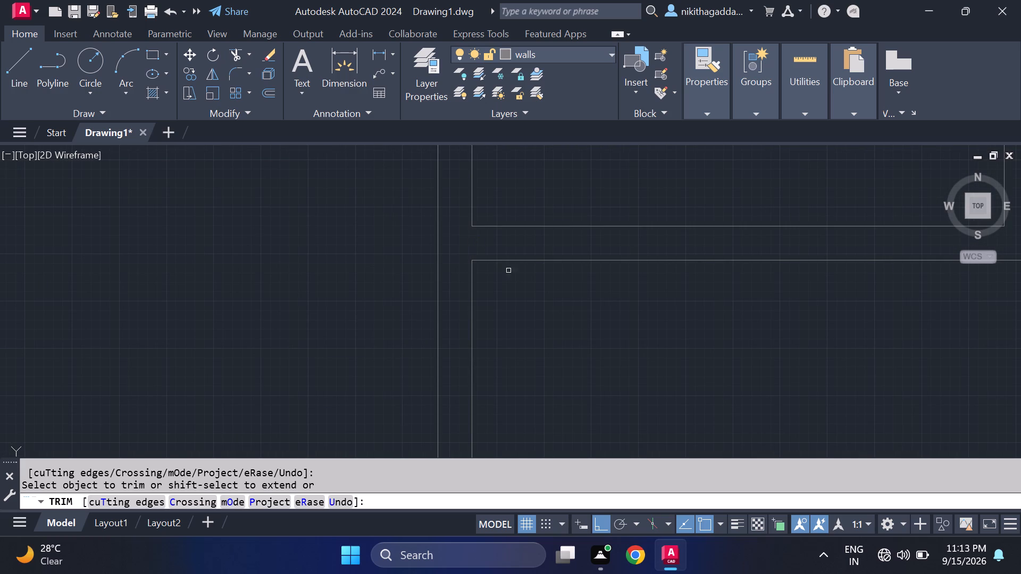
Trim the right wall's inner line where the horizontal wall below the chamfered middle room meets it.
{"action": "scroll", "coordinate": [637, 325], "scroll_direction": "down", "scroll_amount": 4}
{"action": "scroll", "coordinate": [692, 244], "scroll_direction": "up", "scroll_amount": 3}
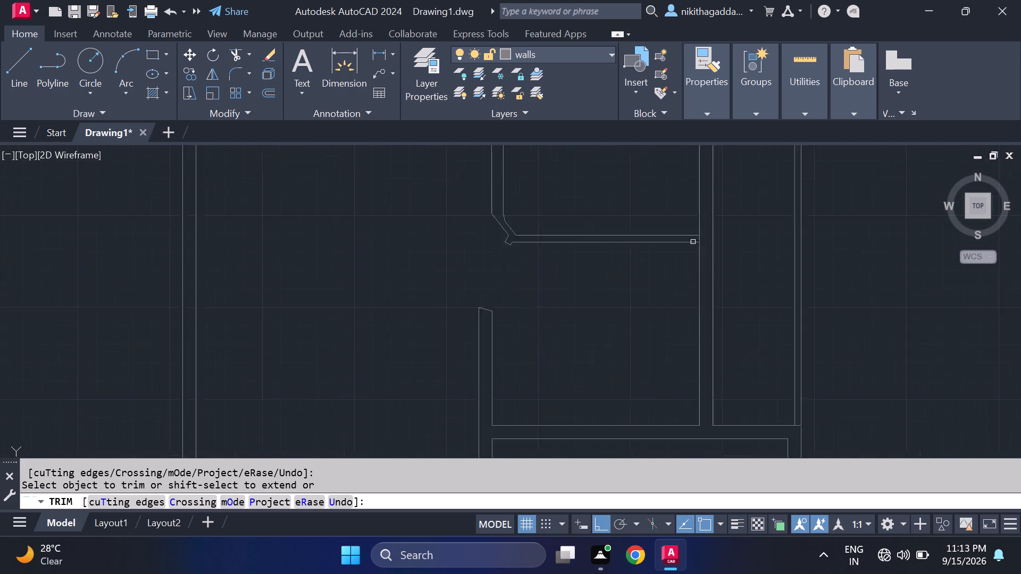
{"action": "scroll", "coordinate": [693, 242], "scroll_direction": "up", "scroll_amount": 3}
{"action": "left_click", "coordinate": [709, 244]}
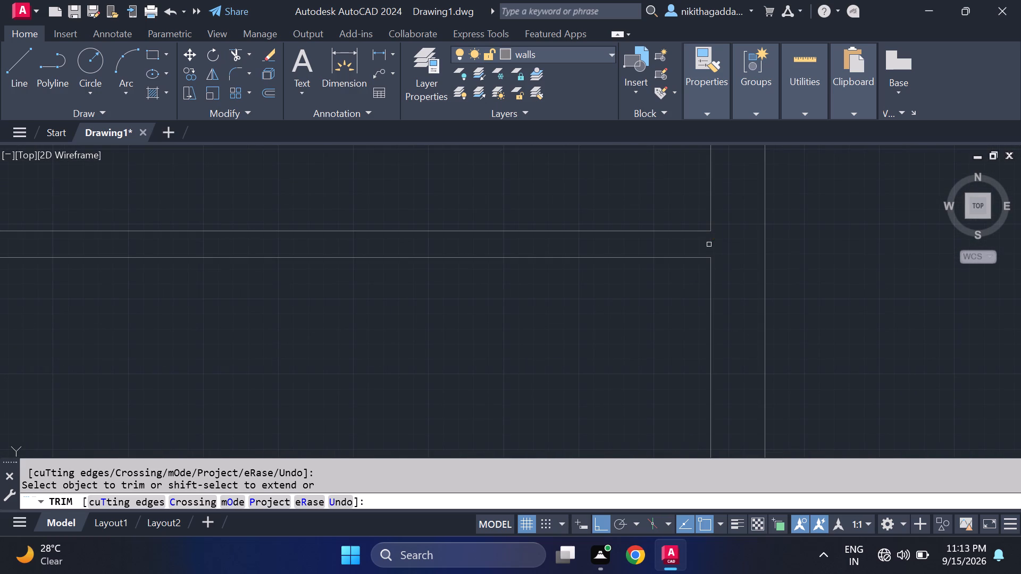
Trim the right wall's inner line between the two lines of the wall above the chamfered middle room.
{"action": "scroll", "coordinate": [451, 336], "scroll_direction": "down", "scroll_amount": 4}
{"action": "middle_click_drag", "start_coordinate": [476, 255], "coordinate": [476, 271]}
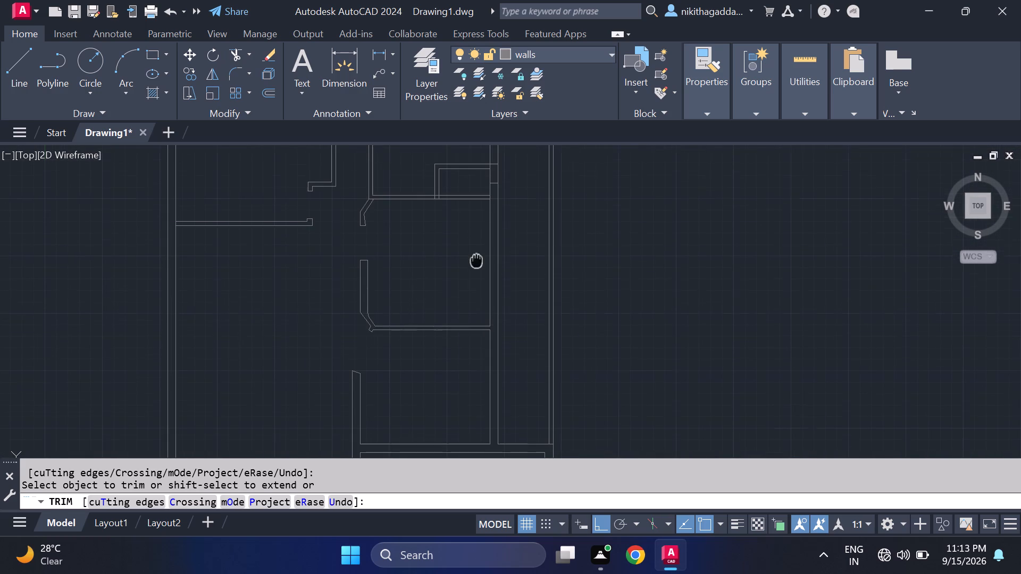
{"action": "middle_click_drag", "start_coordinate": [476, 271], "coordinate": [466, 324]}
{"action": "scroll", "coordinate": [479, 259], "scroll_direction": "up", "scroll_amount": 4}
{"action": "left_click", "coordinate": [490, 269]}
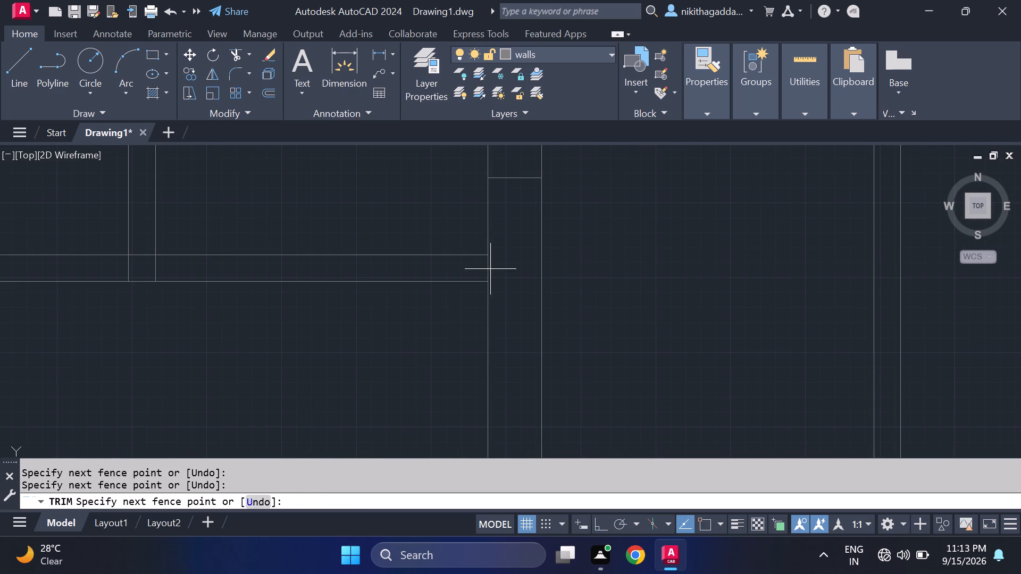
{"action": "left_click", "coordinate": [484, 271]}
Trim the right wall's inner line between the two top lines of the small rectangular enclosure.
{"action": "scroll", "coordinate": [530, 249], "scroll_direction": "down", "scroll_amount": 2}
{"action": "middle_click_drag", "start_coordinate": [520, 237], "coordinate": [517, 290]}
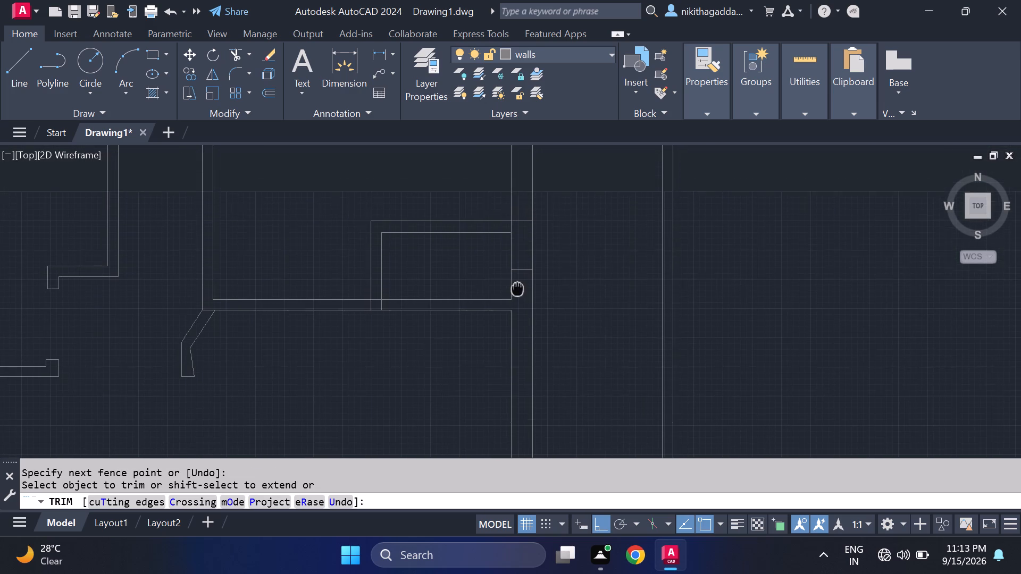
{"action": "middle_click_drag", "start_coordinate": [517, 290], "coordinate": [517, 298]}
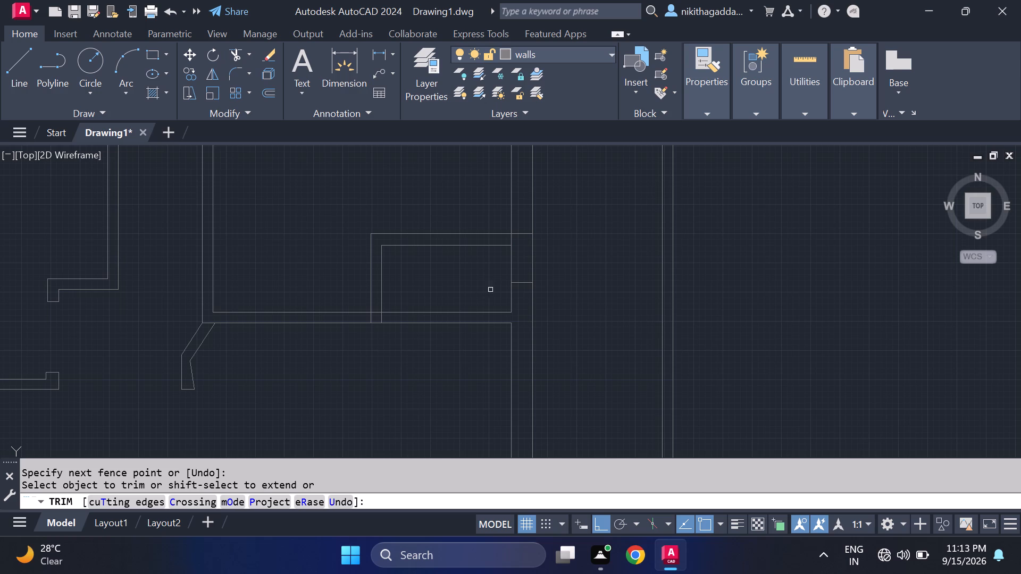
{"action": "scroll", "coordinate": [497, 272], "scroll_direction": "down", "scroll_amount": 2}
{"action": "scroll", "coordinate": [496, 274], "scroll_direction": "up", "scroll_amount": 3}
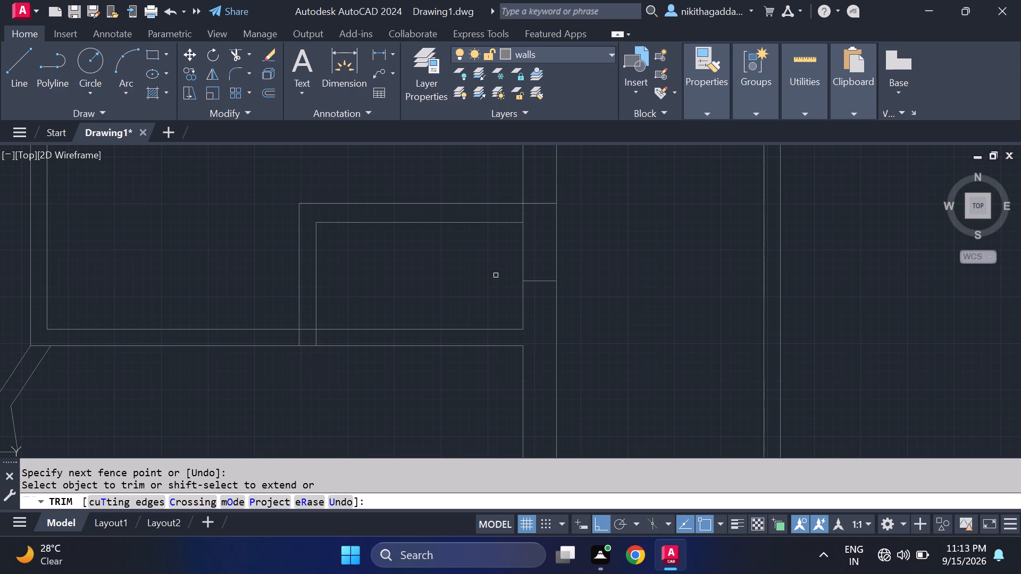
{"action": "left_click", "coordinate": [524, 213]}
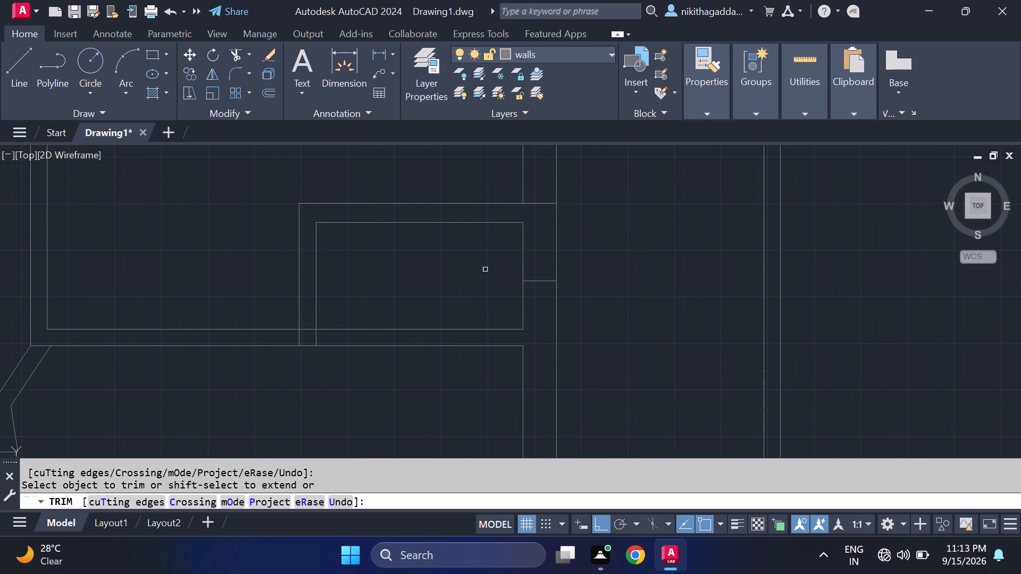
Trim the right wall's inner line where the bottom wall of the upper-right room meets it.
{"action": "scroll", "coordinate": [478, 288], "scroll_direction": "down", "scroll_amount": 3}
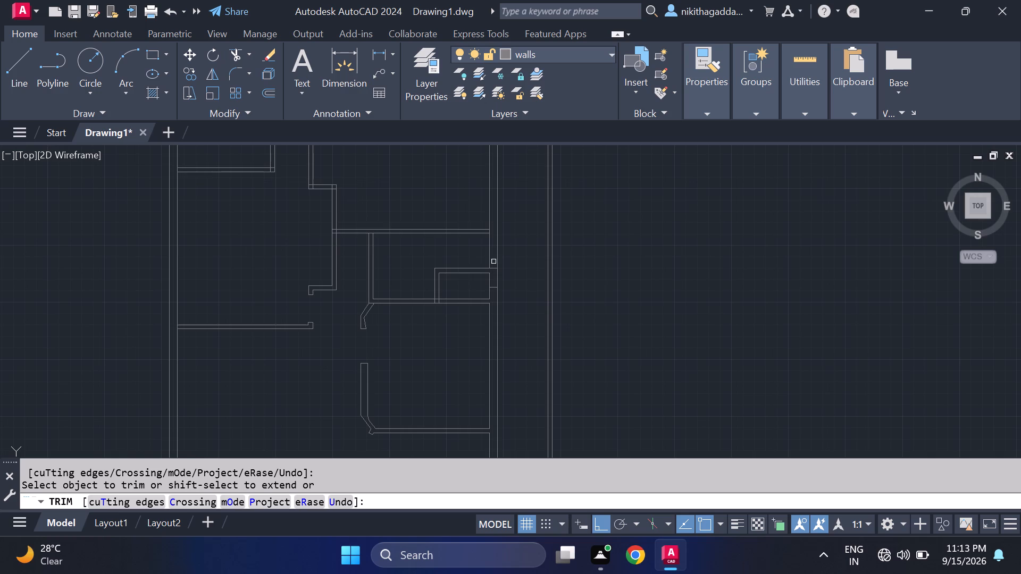
{"action": "scroll", "coordinate": [505, 220], "scroll_direction": "up", "scroll_amount": 3}
{"action": "scroll", "coordinate": [441, 273], "scroll_direction": "up", "scroll_amount": 2}
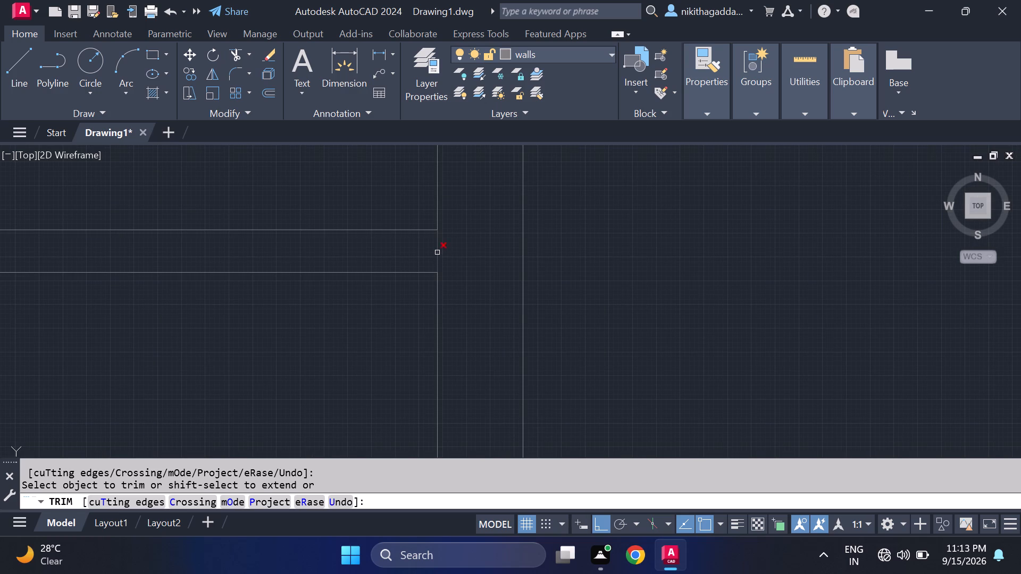
{"action": "left_click", "coordinate": [437, 252]}
Trim the crossing line segments where the upper-right room's bottom wall meets the stepped vertical wall.
{"action": "scroll", "coordinate": [411, 306], "scroll_direction": "down", "scroll_amount": 4}
{"action": "scroll", "coordinate": [367, 340], "scroll_direction": "down", "scroll_amount": 2}
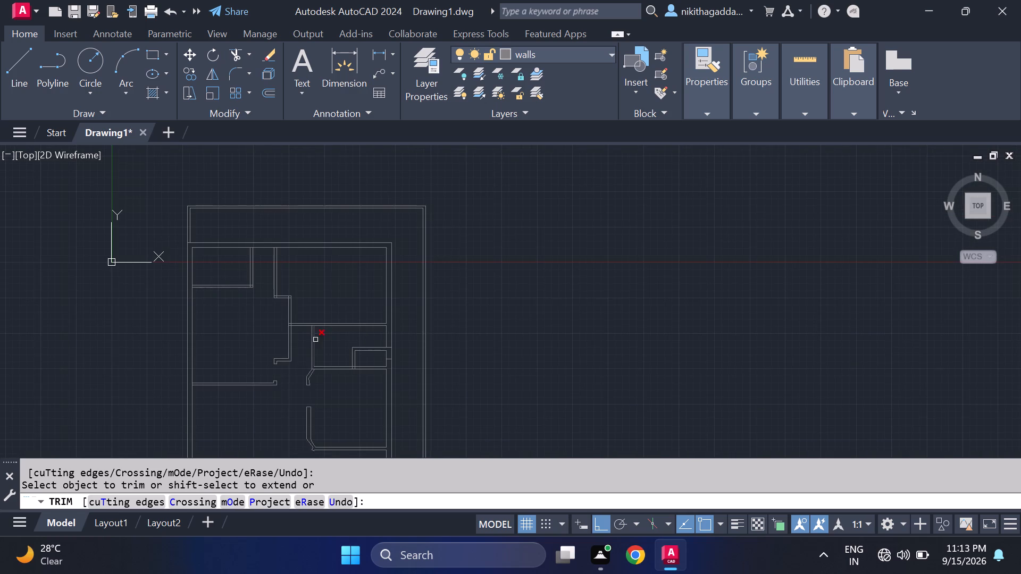
{"action": "scroll", "coordinate": [307, 332], "scroll_direction": "up", "scroll_amount": 2}
{"action": "scroll", "coordinate": [256, 327], "scroll_direction": "up", "scroll_amount": 4}
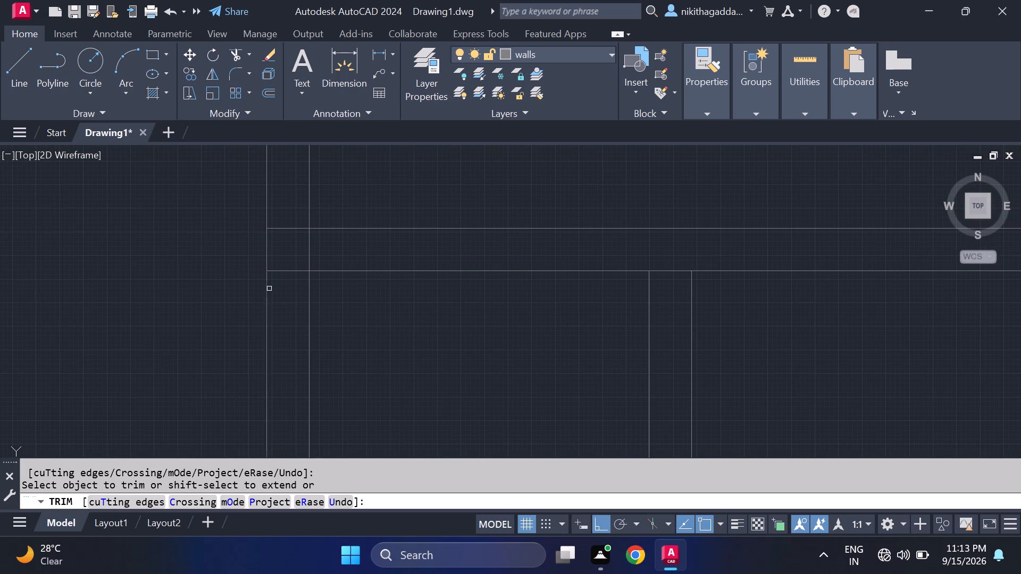
{"action": "scroll", "coordinate": [269, 289], "scroll_direction": "up", "scroll_amount": 2}
{"action": "scroll", "coordinate": [295, 190], "scroll_direction": "down", "scroll_amount": 2}
{"action": "left_click_drag", "start_coordinate": [303, 155], "coordinate": [303, 220]}
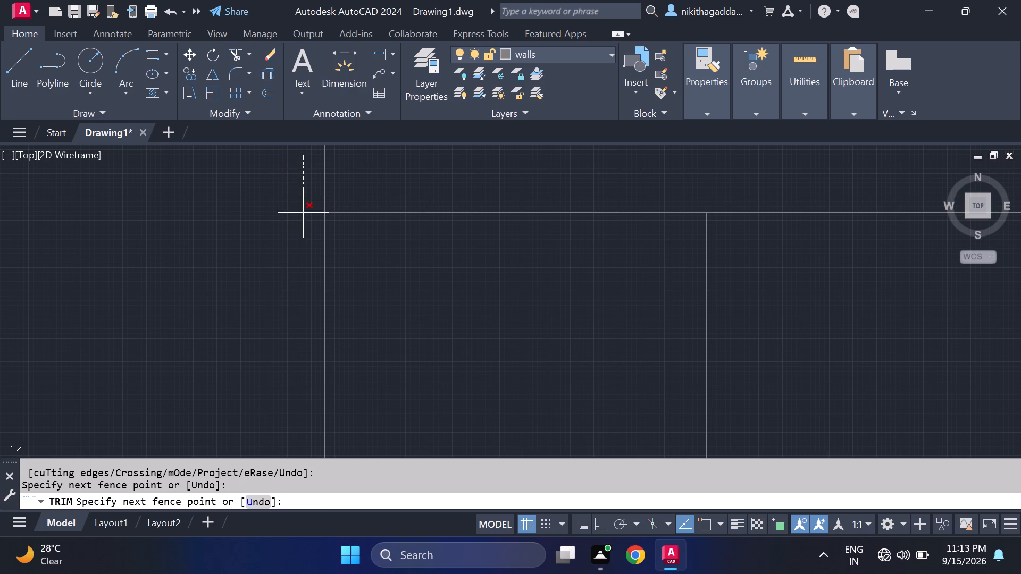
{"action": "left_click_drag", "start_coordinate": [303, 220], "coordinate": [303, 243]}
{"action": "left_click", "coordinate": [325, 191]}
Trim the lower line of the upper-right room's bottom wall between the two lines of the vertical partition below it.
{"action": "scroll", "coordinate": [404, 310], "scroll_direction": "down", "scroll_amount": 4}
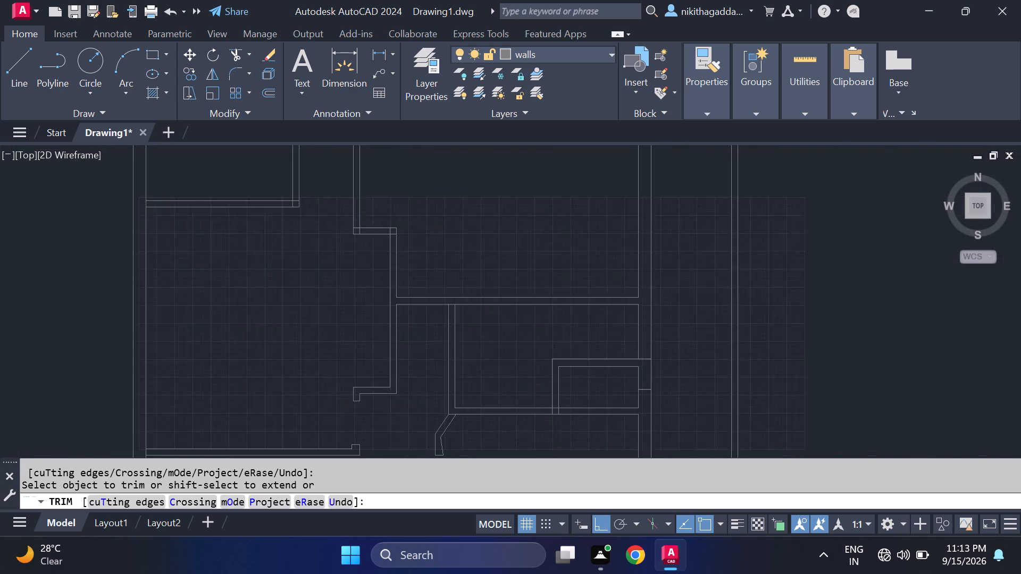
{"action": "scroll", "coordinate": [459, 308], "scroll_direction": "up", "scroll_amount": 3}
{"action": "left_click", "coordinate": [426, 296]}
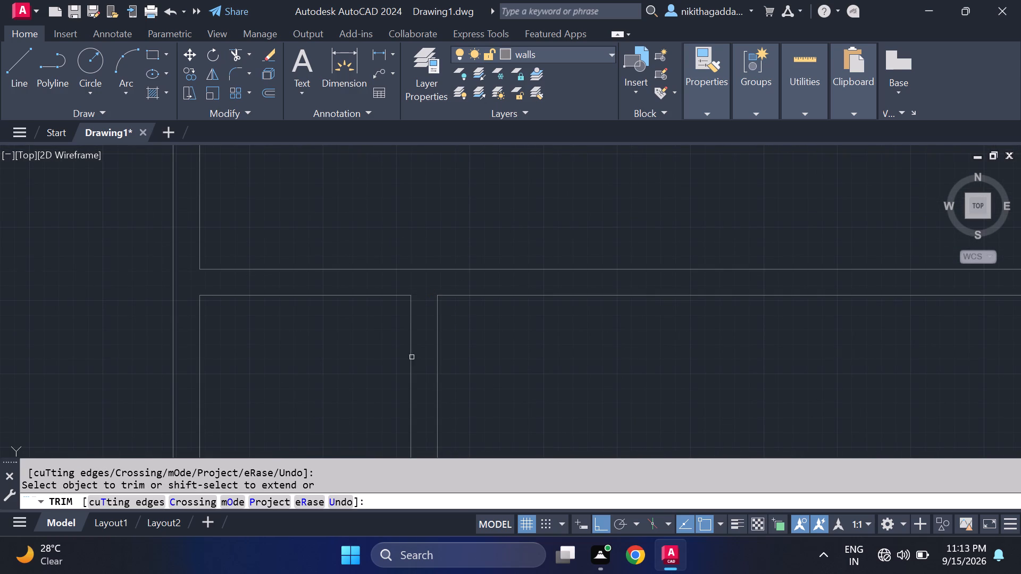
Trim the overlapping line ends at both corners of the stepped wall's short horizontal jog with fences.
{"action": "scroll", "coordinate": [399, 370], "scroll_direction": "down", "scroll_amount": 4}
{"action": "middle_click_drag", "start_coordinate": [373, 385], "coordinate": [374, 382]}
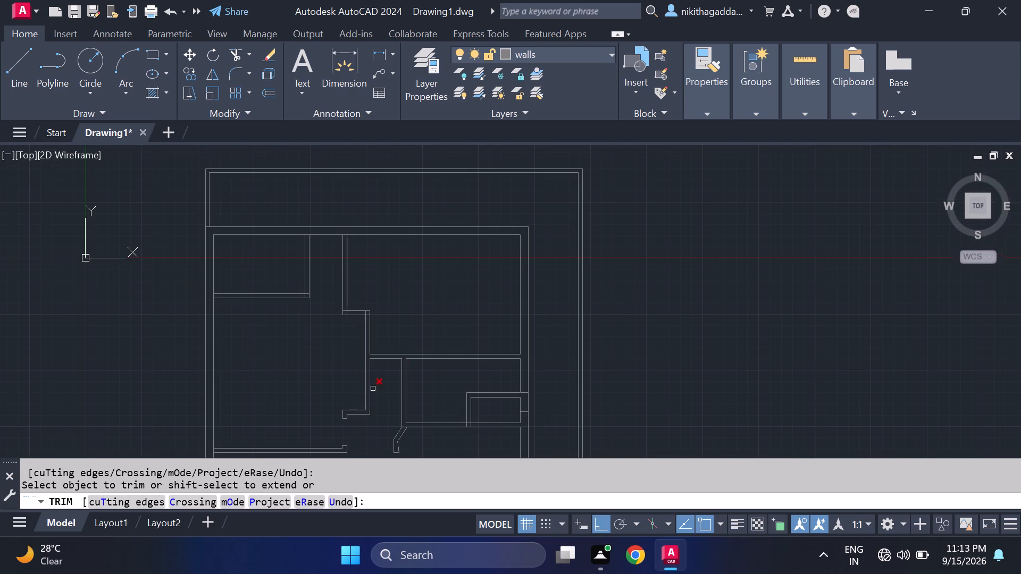
{"action": "middle_click_drag", "start_coordinate": [374, 382], "coordinate": [404, 342]}
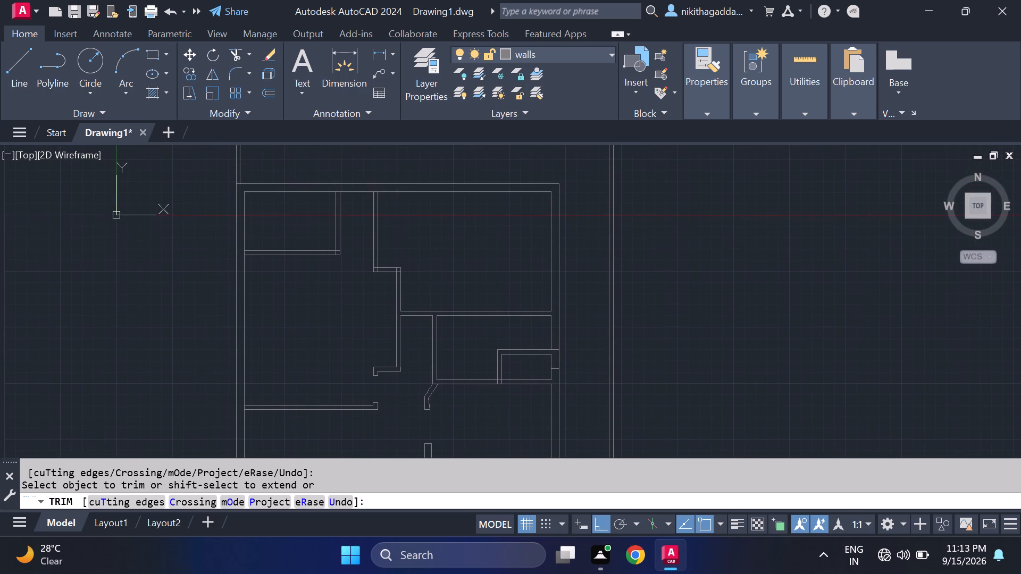
{"action": "scroll", "coordinate": [420, 332], "scroll_direction": "up", "scroll_amount": 2}
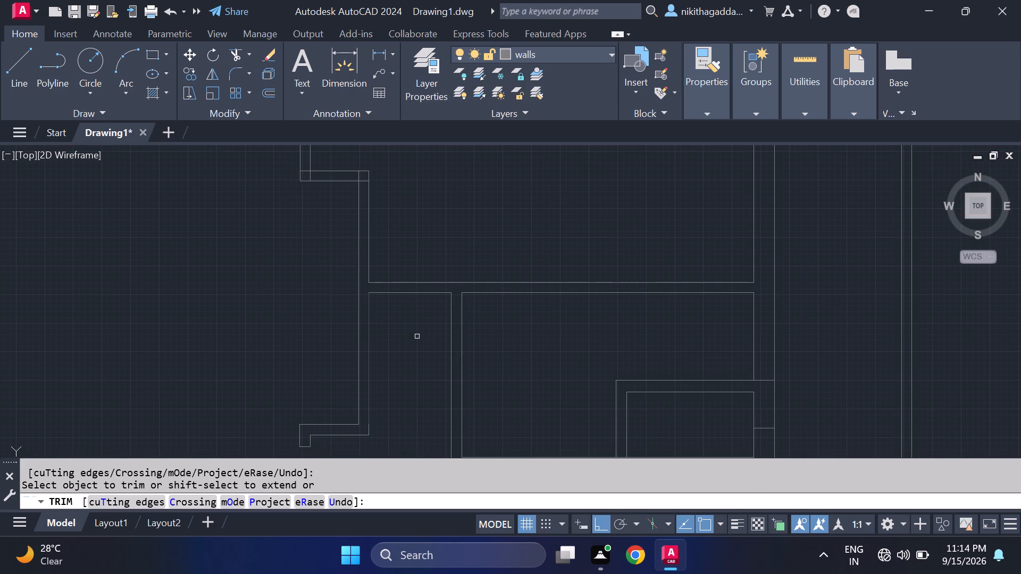
{"action": "scroll", "coordinate": [417, 336], "scroll_direction": "down", "scroll_amount": 1}
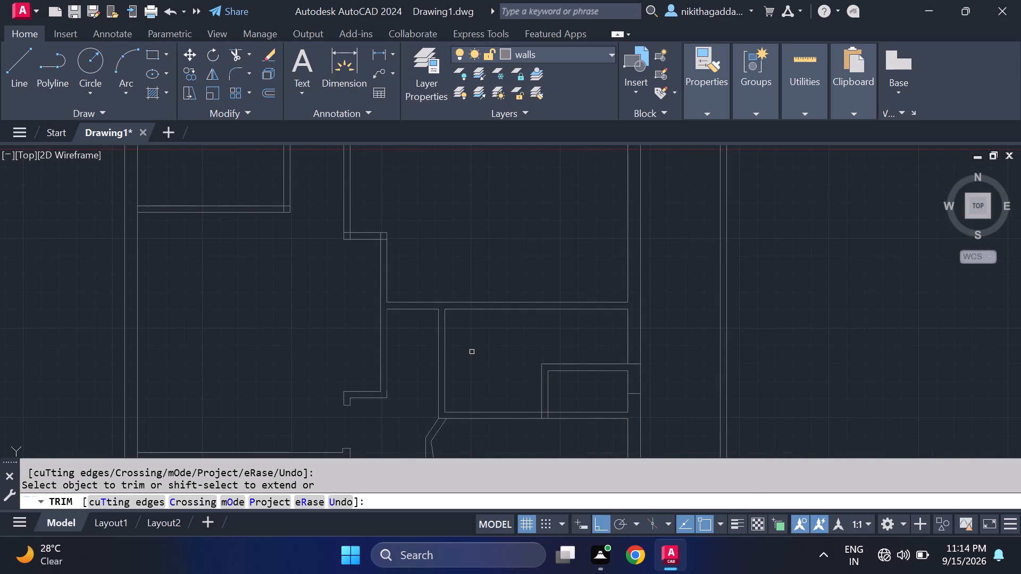
{"action": "scroll", "coordinate": [472, 352], "scroll_direction": "down", "scroll_amount": 1}
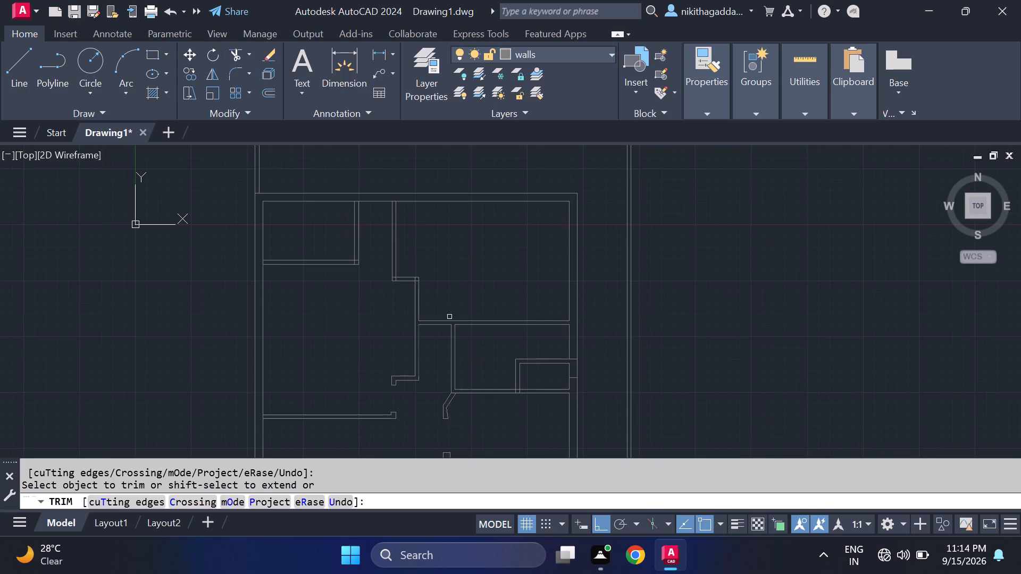
{"action": "scroll", "coordinate": [399, 282], "scroll_direction": "up", "scroll_amount": 5}
{"action": "left_click_drag", "start_coordinate": [361, 252], "coordinate": [362, 265]}
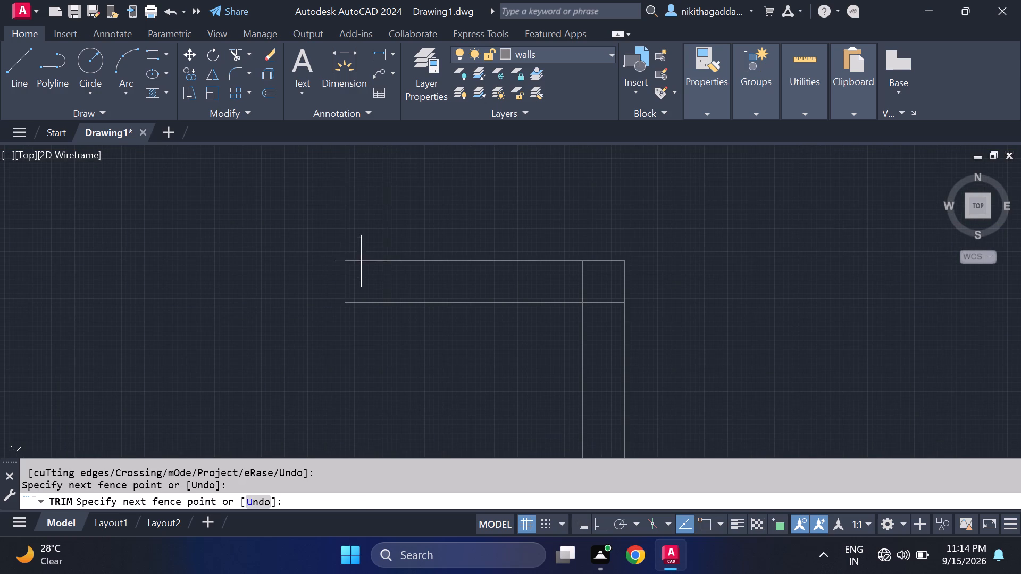
{"action": "left_click_drag", "start_coordinate": [362, 265], "coordinate": [416, 287]}
{"action": "left_click_drag", "start_coordinate": [563, 291], "coordinate": [607, 306]}
{"action": "left_click_drag", "start_coordinate": [607, 306], "coordinate": [619, 344]}
Trim the overlapping line ends at the bottom-right corner of the top-left room with a fence.
{"action": "scroll", "coordinate": [582, 349], "scroll_direction": "down", "scroll_amount": 4}
{"action": "scroll", "coordinate": [477, 300], "scroll_direction": "up", "scroll_amount": 2}
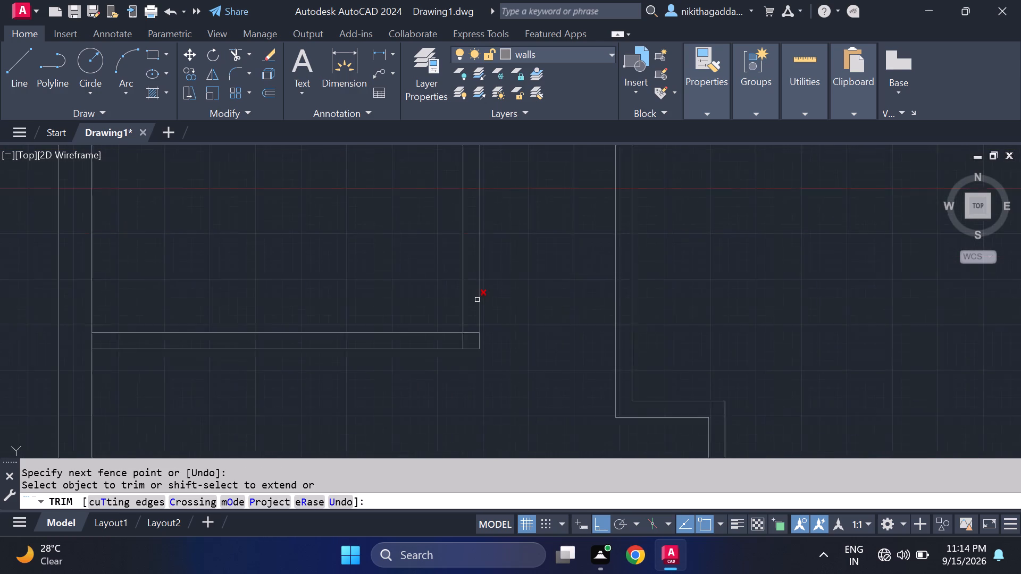
{"action": "scroll", "coordinate": [477, 300], "scroll_direction": "up", "scroll_amount": 1}
{"action": "scroll", "coordinate": [439, 350], "scroll_direction": "up", "scroll_amount": 2}
{"action": "left_click_drag", "start_coordinate": [436, 395], "coordinate": [514, 330]}
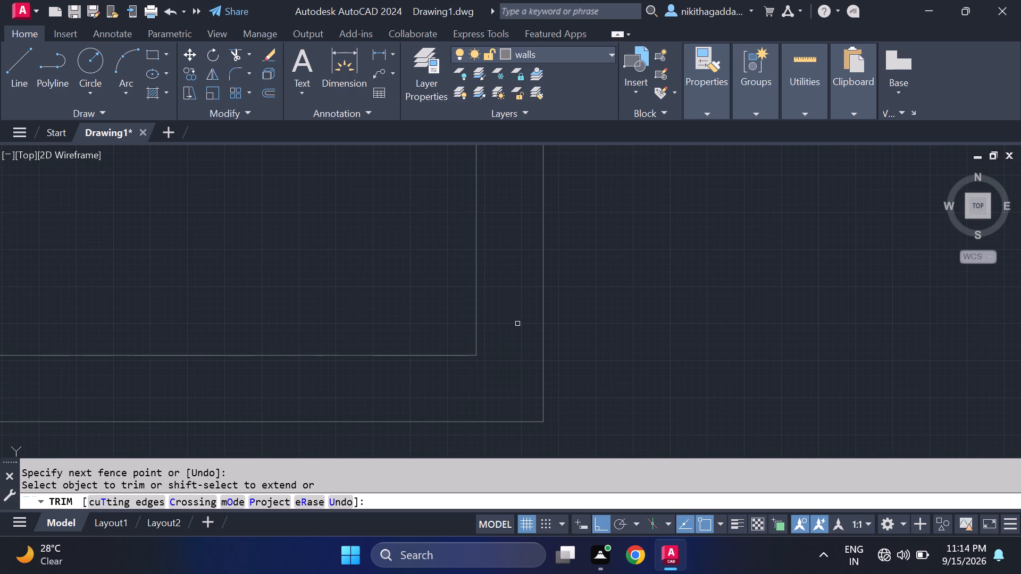
Trim the top wall's inner line at the junctions with the top-left room's right wall and the stepped wall.
{"action": "scroll", "coordinate": [534, 340], "scroll_direction": "down", "scroll_amount": 4}
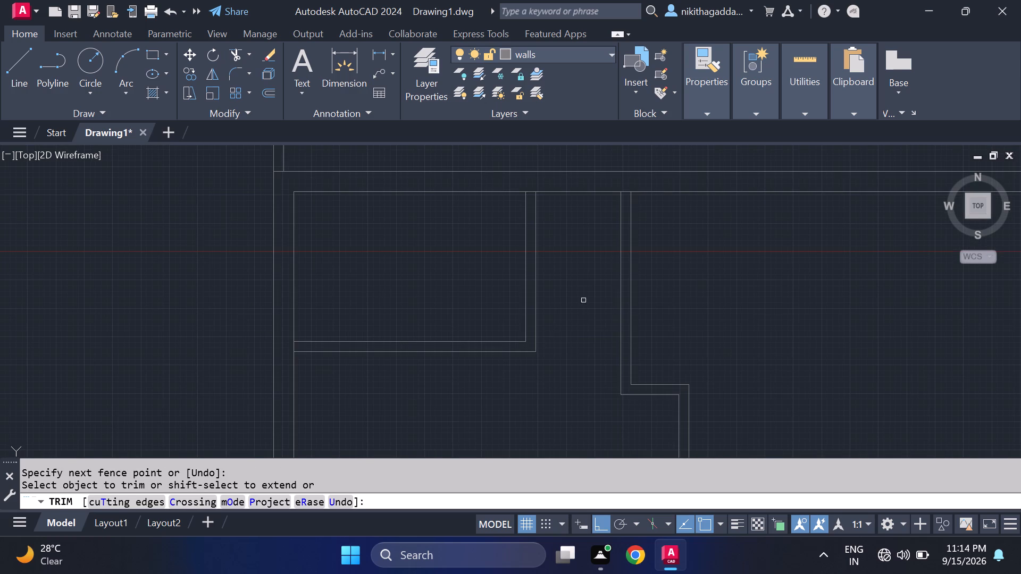
{"action": "scroll", "coordinate": [551, 206], "scroll_direction": "up", "scroll_amount": 2}
{"action": "left_click", "coordinate": [503, 170]}
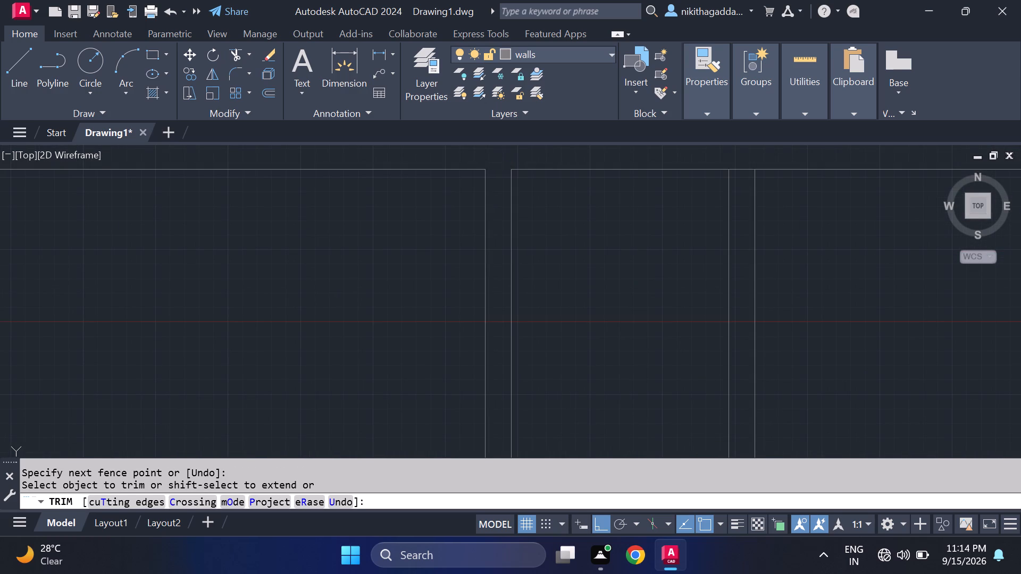
{"action": "left_click", "coordinate": [741, 170]}
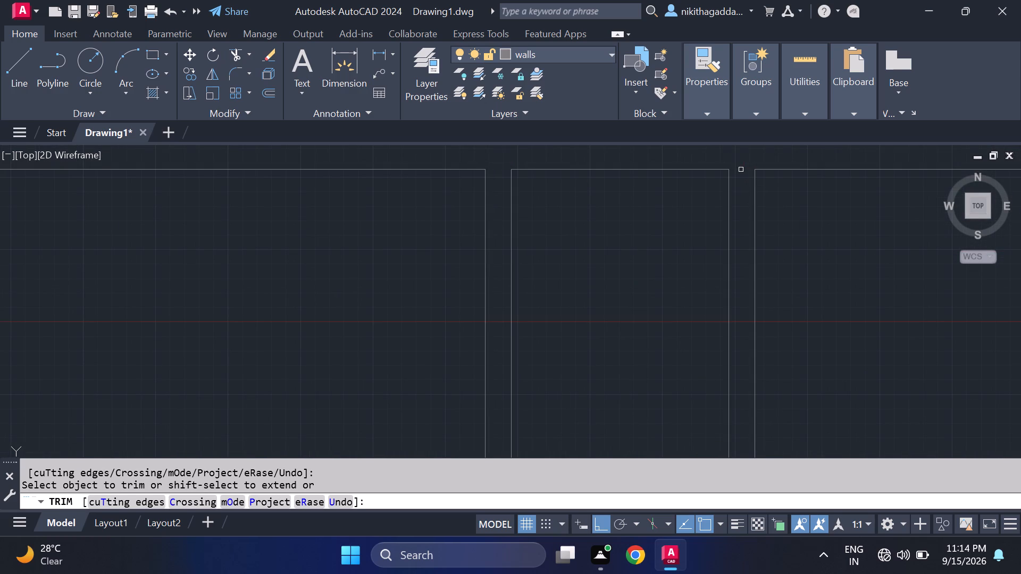
Trim the left wall's inner line between the two lines of the top-left room's bottom wall.
{"action": "scroll", "coordinate": [692, 299], "scroll_direction": "down", "scroll_amount": 3}
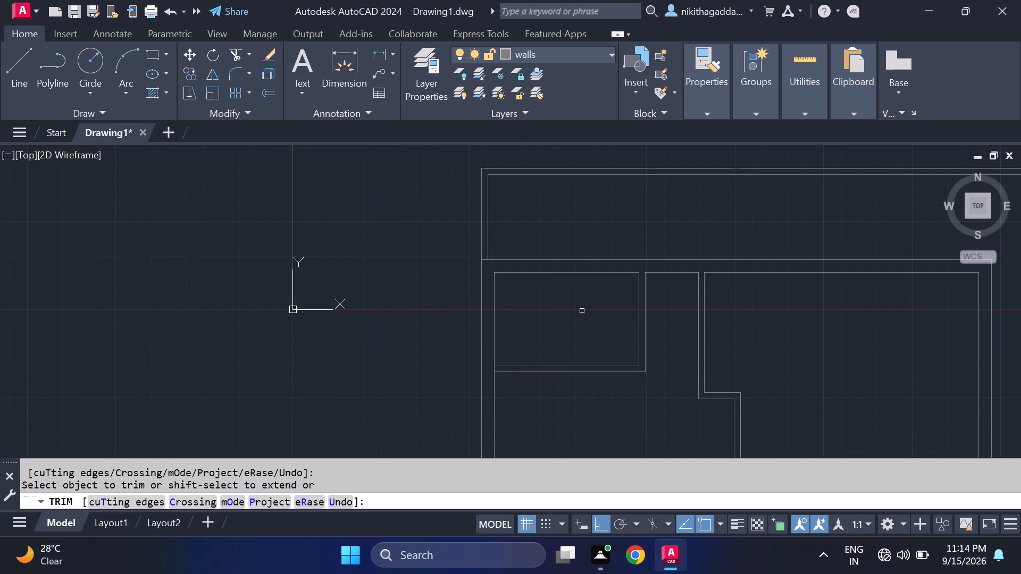
{"action": "scroll", "coordinate": [631, 385], "scroll_direction": "down", "scroll_amount": 1}
{"action": "scroll", "coordinate": [550, 378], "scroll_direction": "up", "scroll_amount": 3}
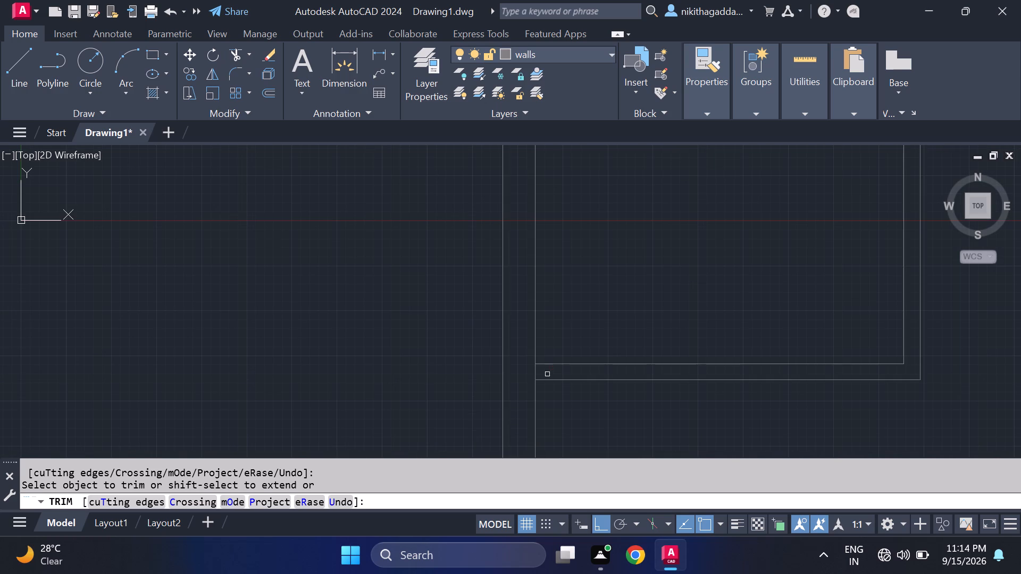
{"action": "left_click", "coordinate": [534, 372]}
{"action": "scroll", "coordinate": [589, 396], "scroll_direction": "down", "scroll_amount": 4}
{"action": "middle_click_drag", "start_coordinate": [624, 412], "coordinate": [535, 281]}
{"action": "middle_click_drag", "start_coordinate": [533, 277], "coordinate": [530, 272]}
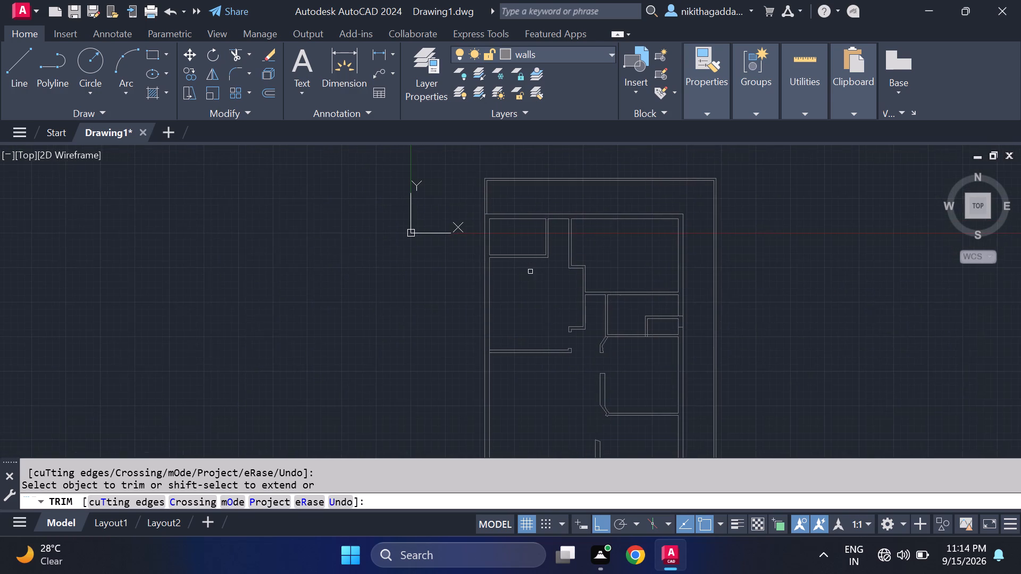
Trim the left wall's inner line between the two lines of the large left room's top wall.
{"action": "scroll", "coordinate": [490, 357], "scroll_direction": "up", "scroll_amount": 4}
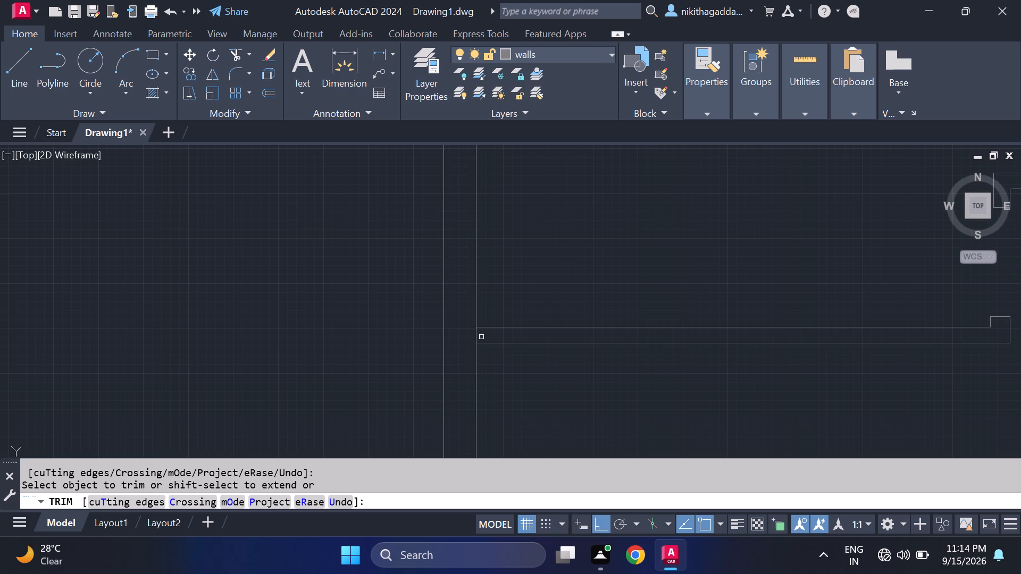
{"action": "left_click", "coordinate": [477, 335]}
{"action": "scroll", "coordinate": [605, 385], "scroll_direction": "down", "scroll_amount": 4}
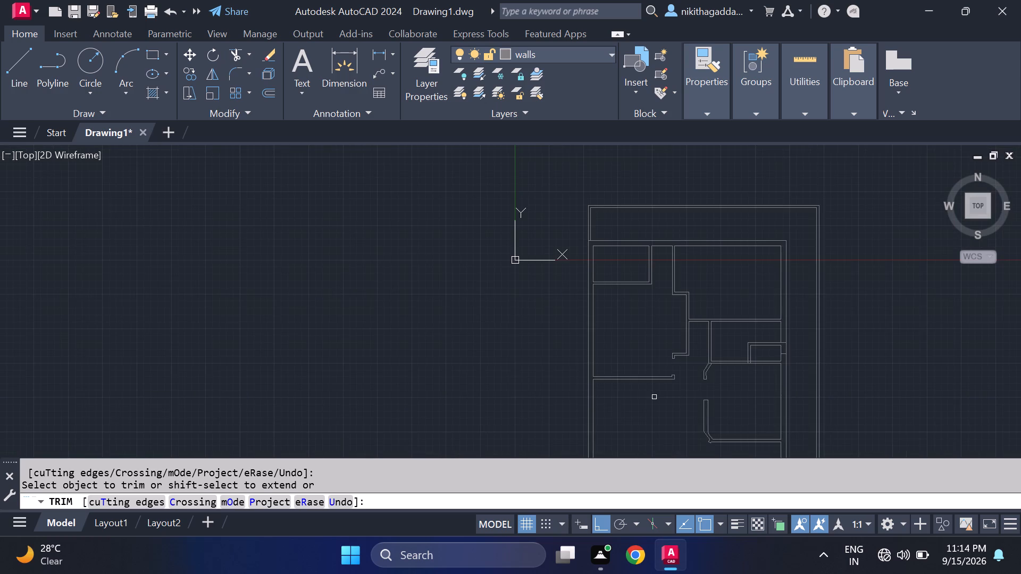
Examine the lower wall corners and junctions down to the plan's bottom boundary.
{"action": "middle_click_drag", "start_coordinate": [652, 397], "coordinate": [572, 250]}
{"action": "middle_click", "coordinate": [571, 249]}
{"action": "middle_click_drag", "start_coordinate": [561, 433], "coordinate": [540, 402]}
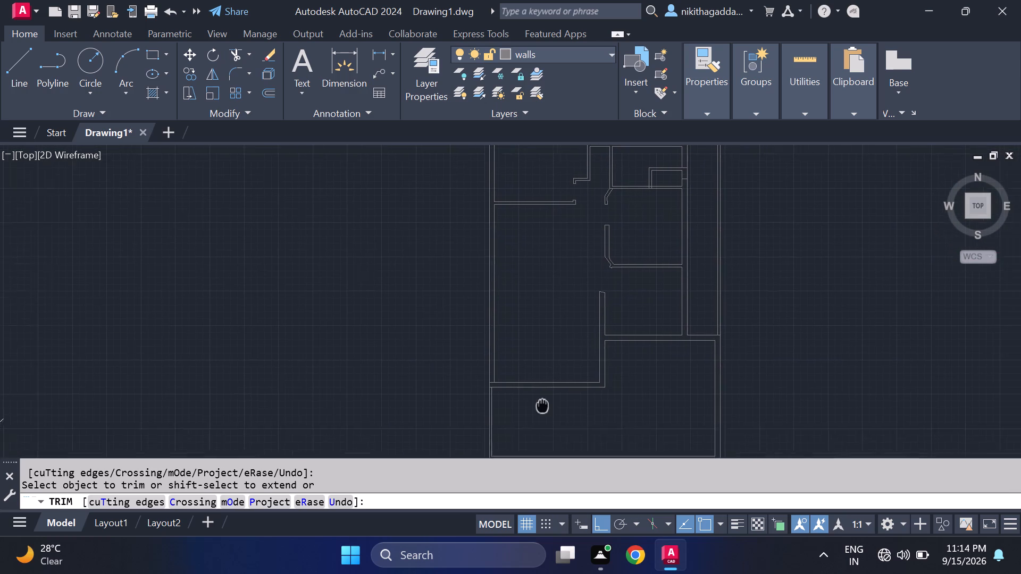
{"action": "middle_click_drag", "start_coordinate": [540, 402], "coordinate": [538, 401]}
{"action": "middle_click", "coordinate": [538, 401]}
{"action": "scroll", "coordinate": [493, 390], "scroll_direction": "up", "scroll_amount": 3}
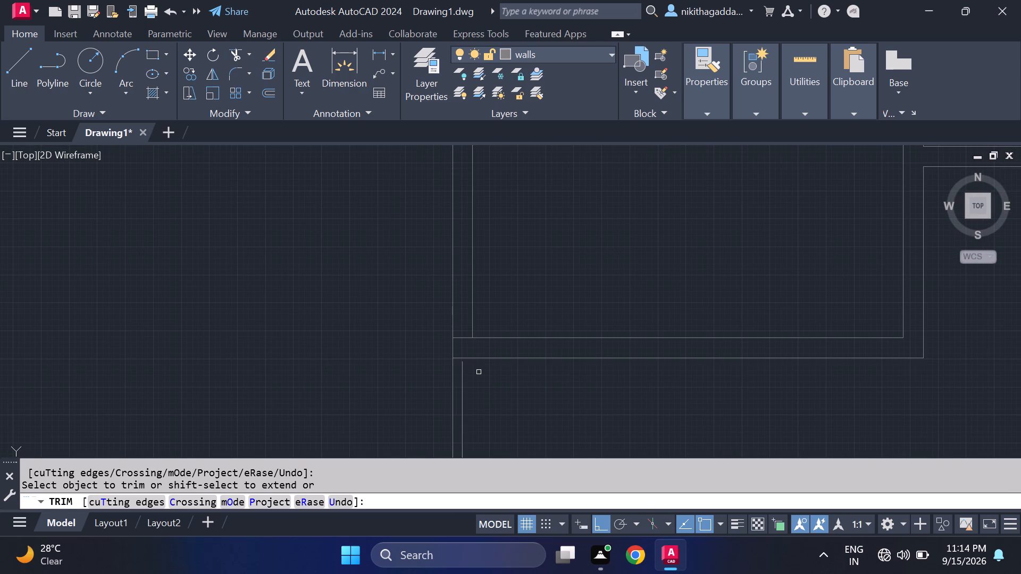
{"action": "scroll", "coordinate": [526, 389], "scroll_direction": "down", "scroll_amount": 3}
{"action": "middle_click_drag", "start_coordinate": [624, 430], "coordinate": [582, 374]}
{"action": "middle_click", "coordinate": [580, 373]}
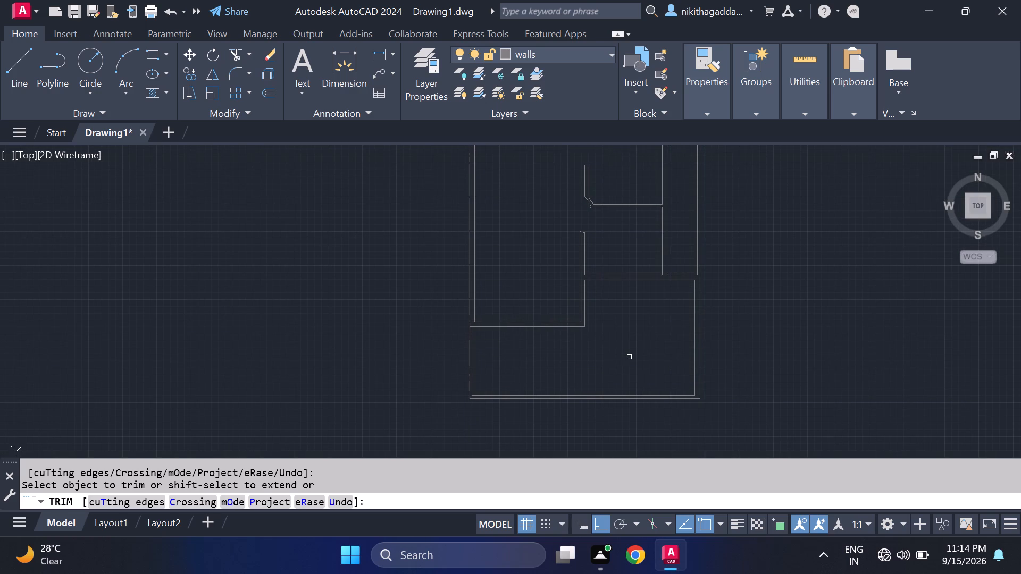
{"action": "key", "text": "Escape"}
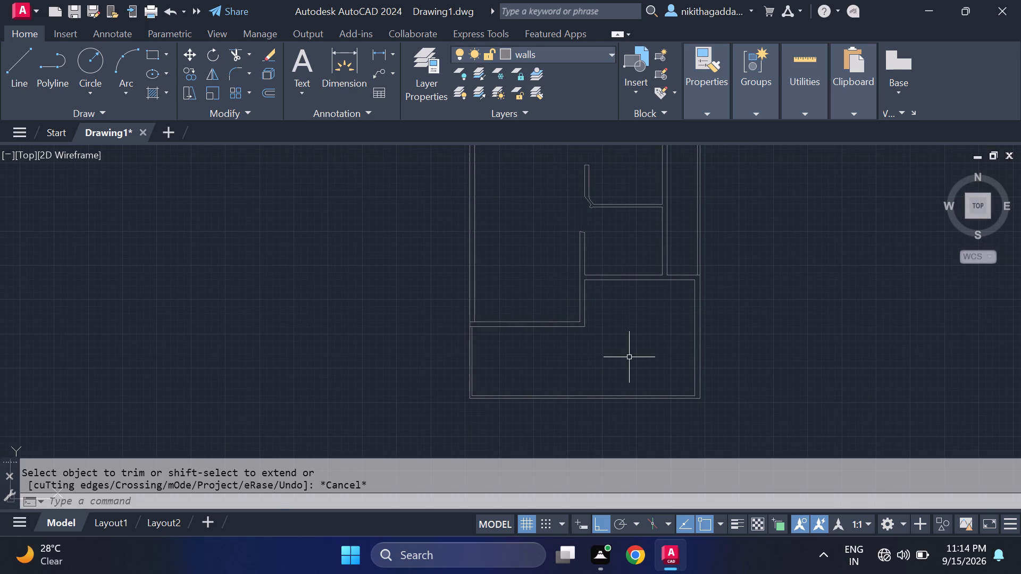
Draw a line from the lower-left boundary's inner line to the outer right wall line, stepping down about 4.5" after about 17'.
{"action": "key", "text": "l"}
{"action": "key", "text": "Return"}
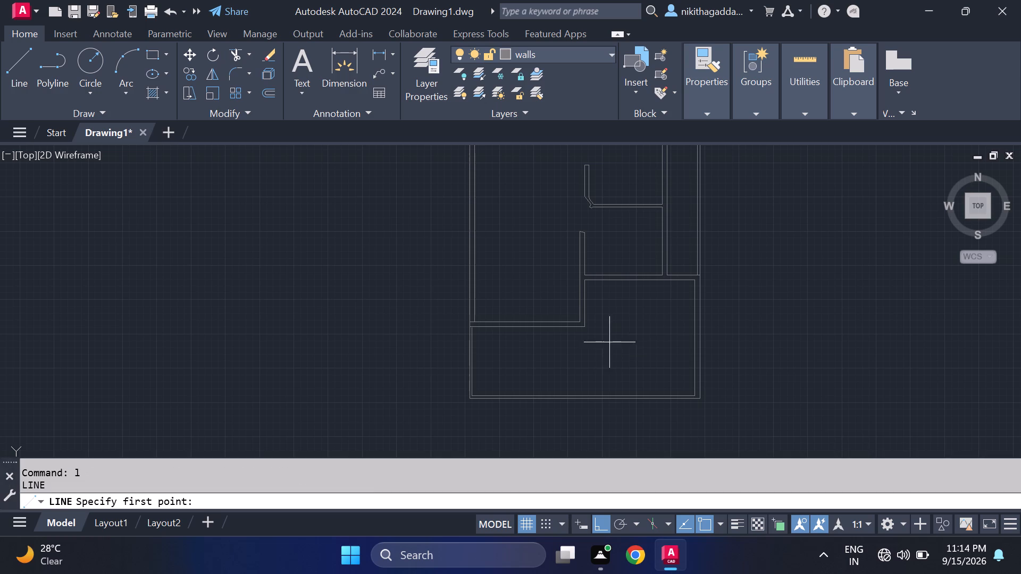
{"action": "scroll", "coordinate": [493, 351], "scroll_direction": "up", "scroll_amount": 2}
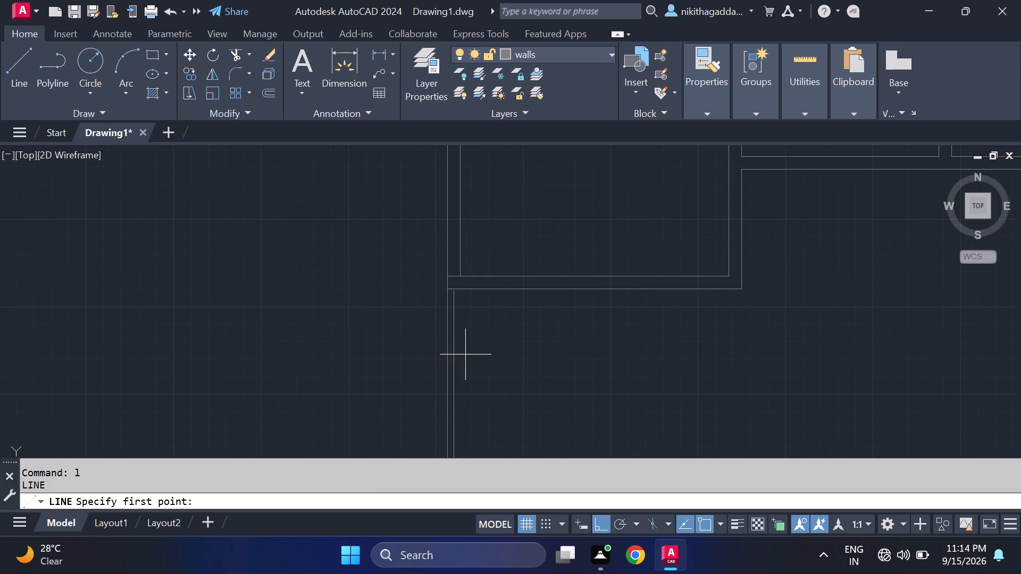
{"action": "left_click", "coordinate": [456, 313]}
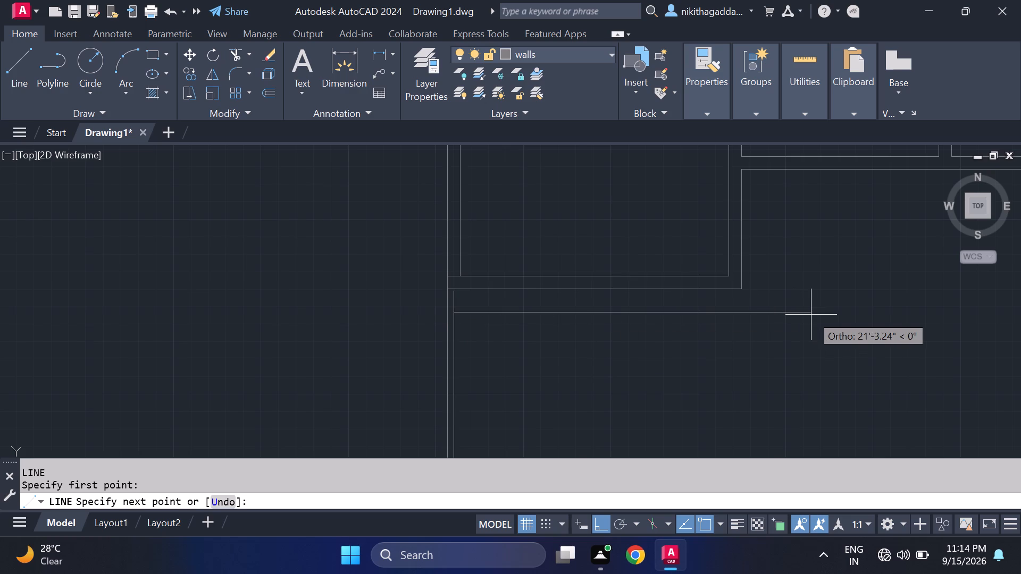
{"action": "scroll", "coordinate": [806, 309], "scroll_direction": "up", "scroll_amount": 1}
{"action": "scroll", "coordinate": [777, 297], "scroll_direction": "down", "scroll_amount": 1}
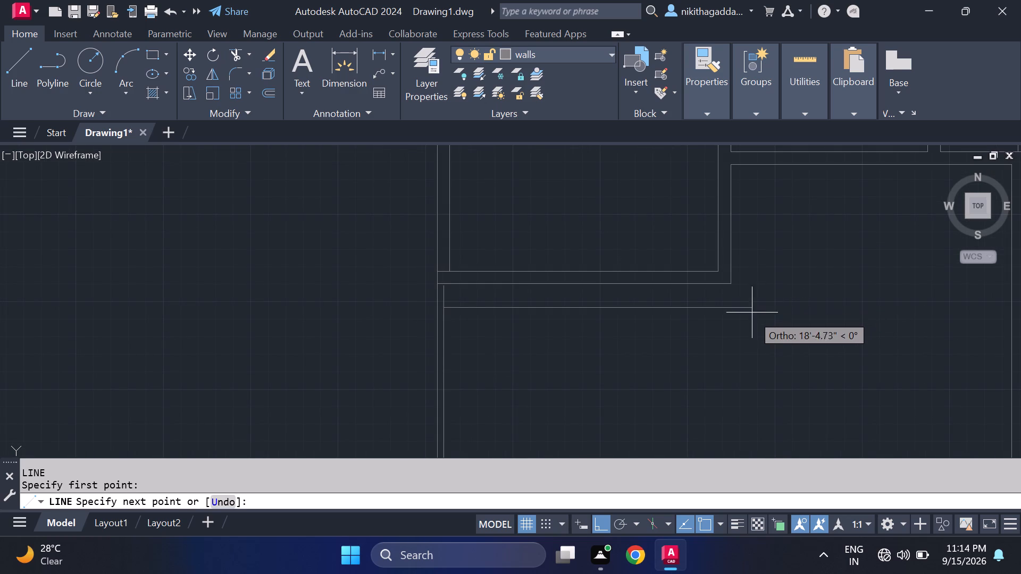
{"action": "scroll", "coordinate": [746, 321], "scroll_direction": "up", "scroll_amount": 2}
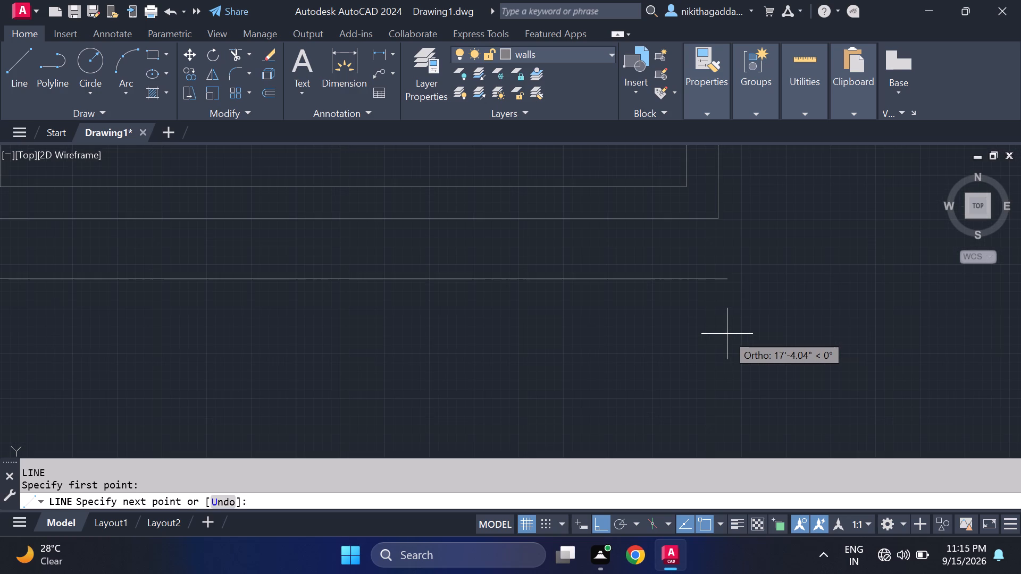
{"action": "scroll", "coordinate": [727, 334], "scroll_direction": "up", "scroll_amount": 1}
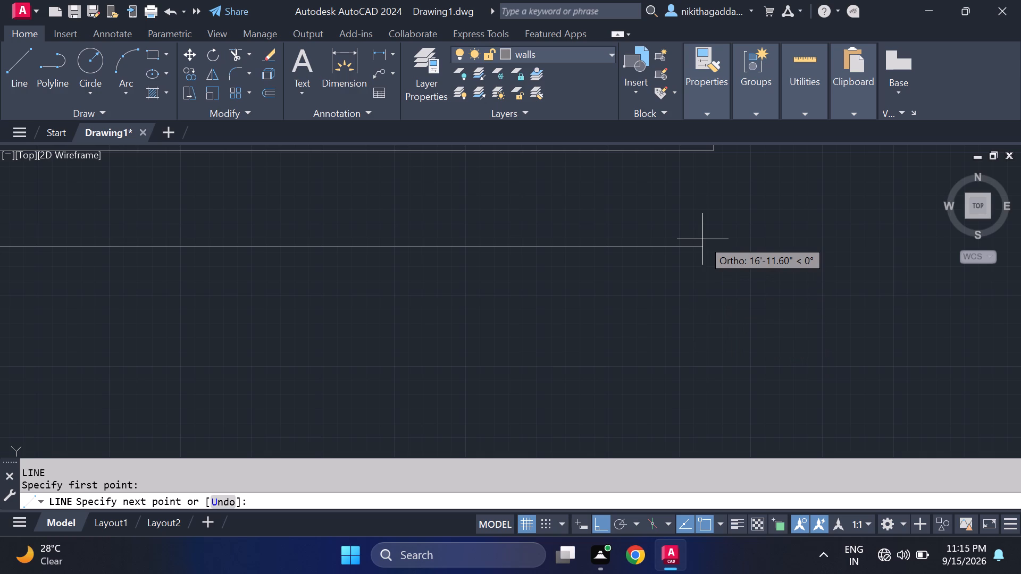
{"action": "left_click", "coordinate": [695, 240]}
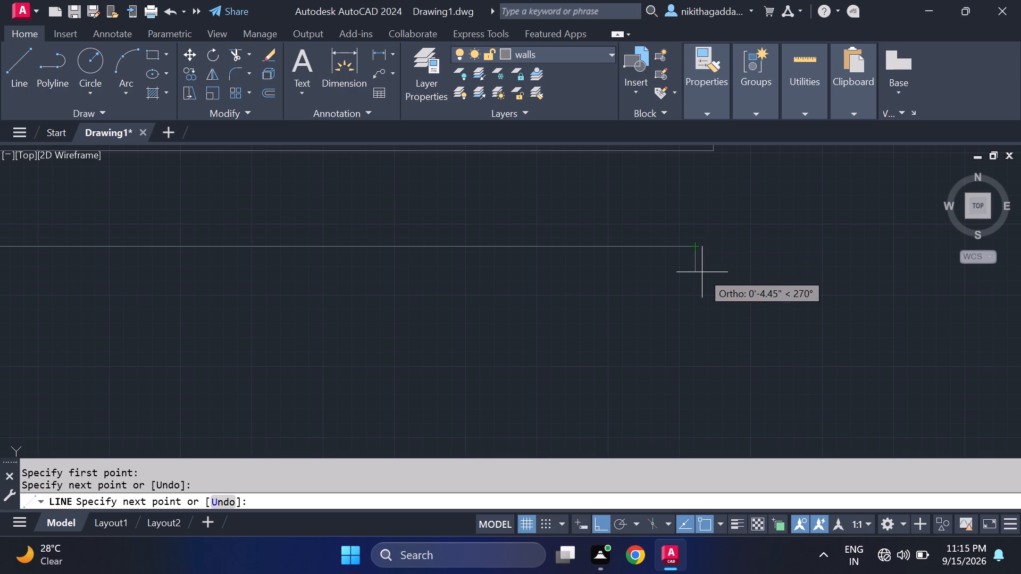
{"action": "left_click", "coordinate": [702, 272]}
{"action": "scroll", "coordinate": [1020, 249], "scroll_direction": "down", "scroll_amount": 3}
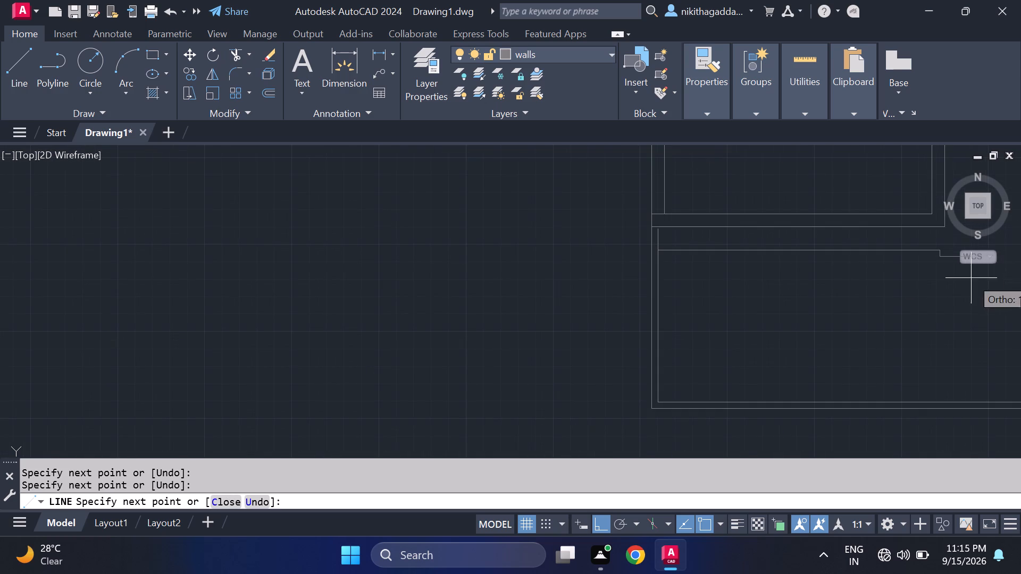
{"action": "middle_click_drag", "start_coordinate": [970, 278], "coordinate": [559, 359]}
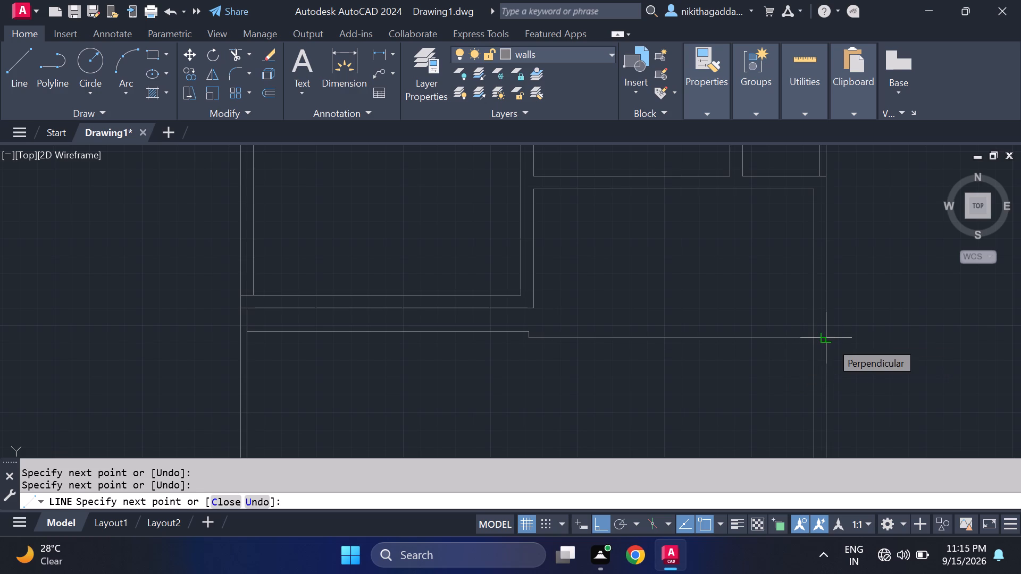
{"action": "left_click", "coordinate": [831, 342]}
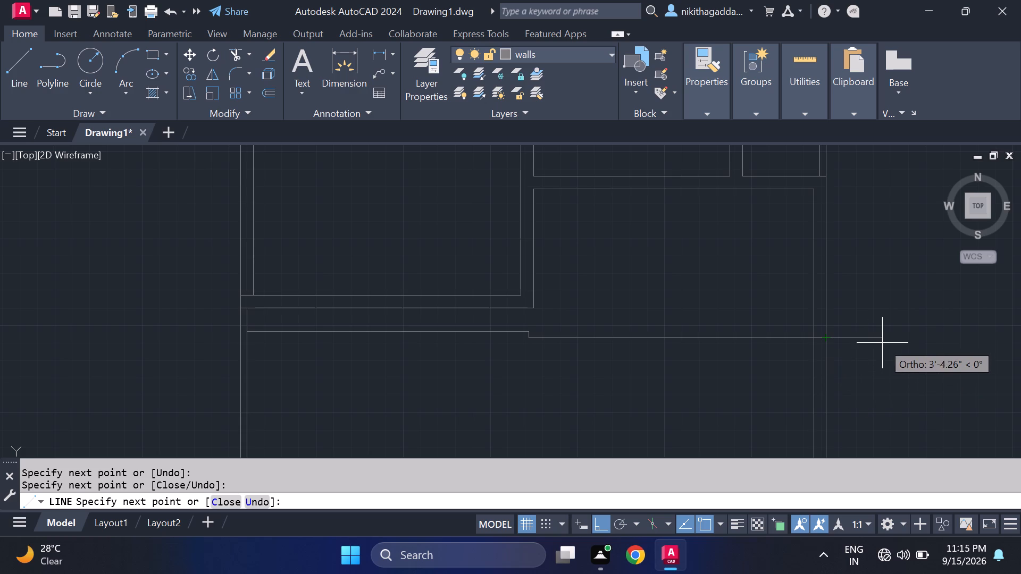
{"action": "key", "text": "Escape"}
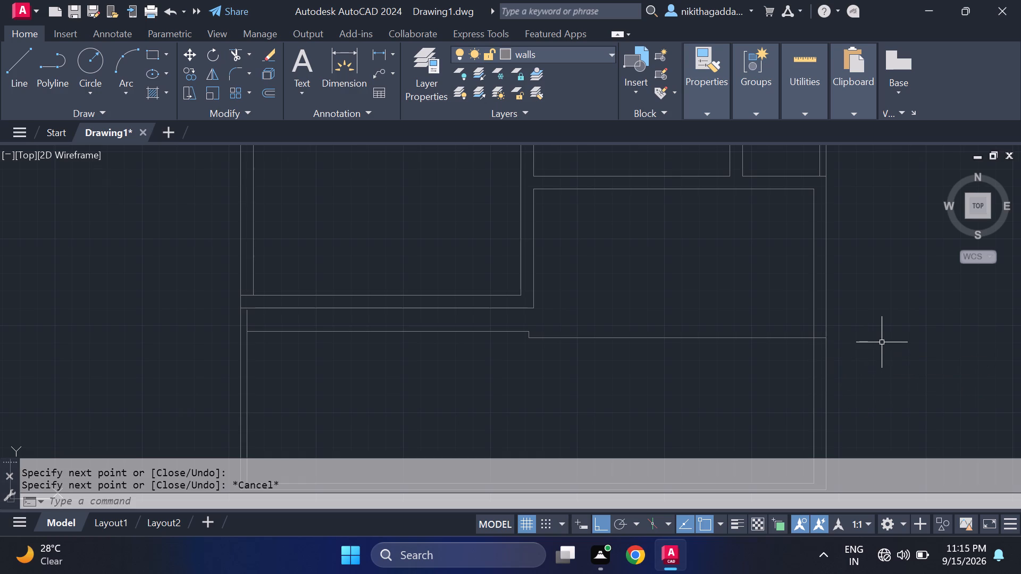
Draw a vertical line about 11' long from the large left room's outer bottom-right corner down to the outer bottom boundary line.
{"action": "scroll", "coordinate": [882, 343], "scroll_direction": "down", "scroll_amount": 2}
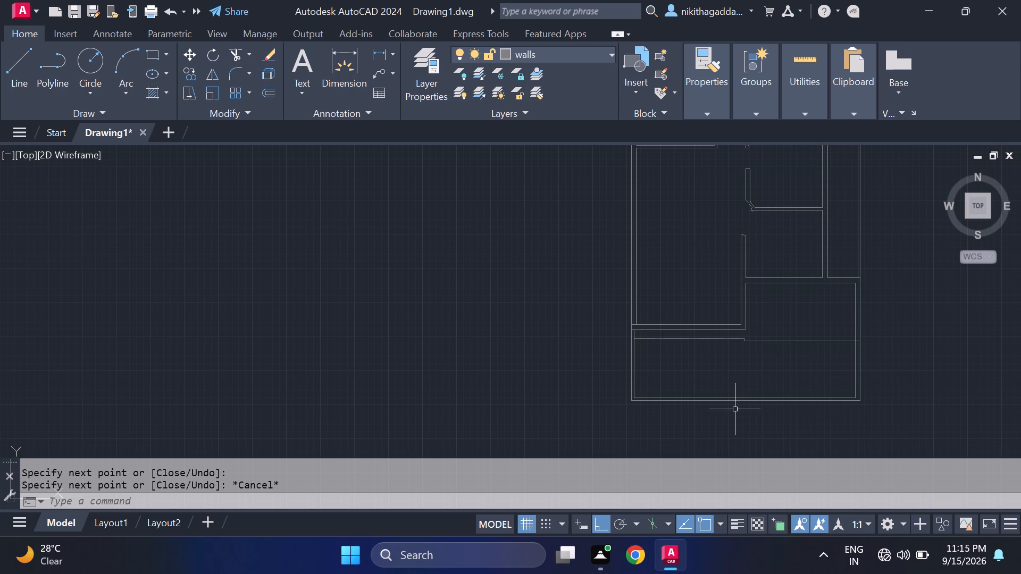
{"action": "key", "text": "l"}
{"action": "key", "text": "Return"}
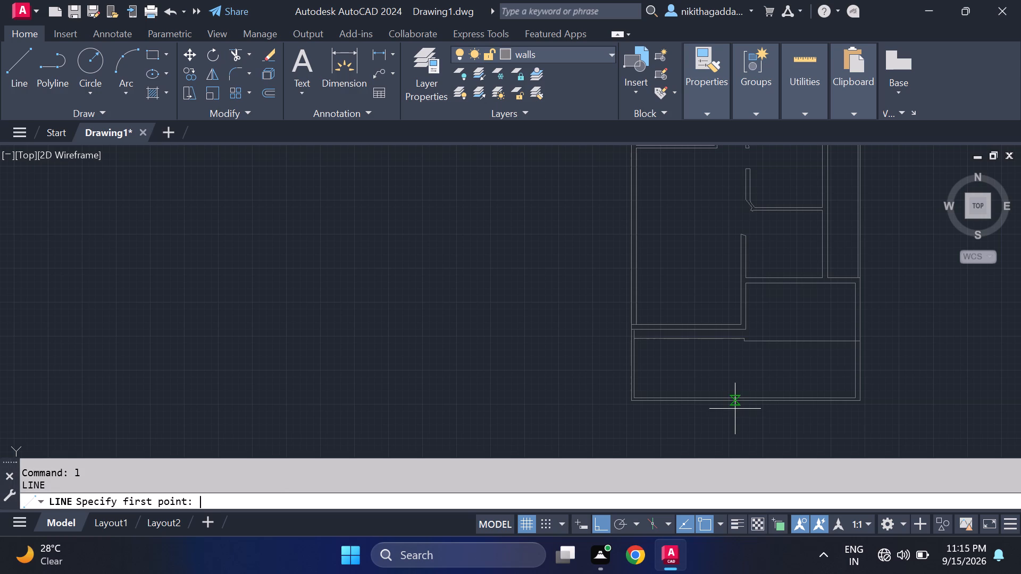
{"action": "scroll", "coordinate": [738, 412], "scroll_direction": "up", "scroll_amount": 1}
{"action": "left_click", "coordinate": [746, 284]}
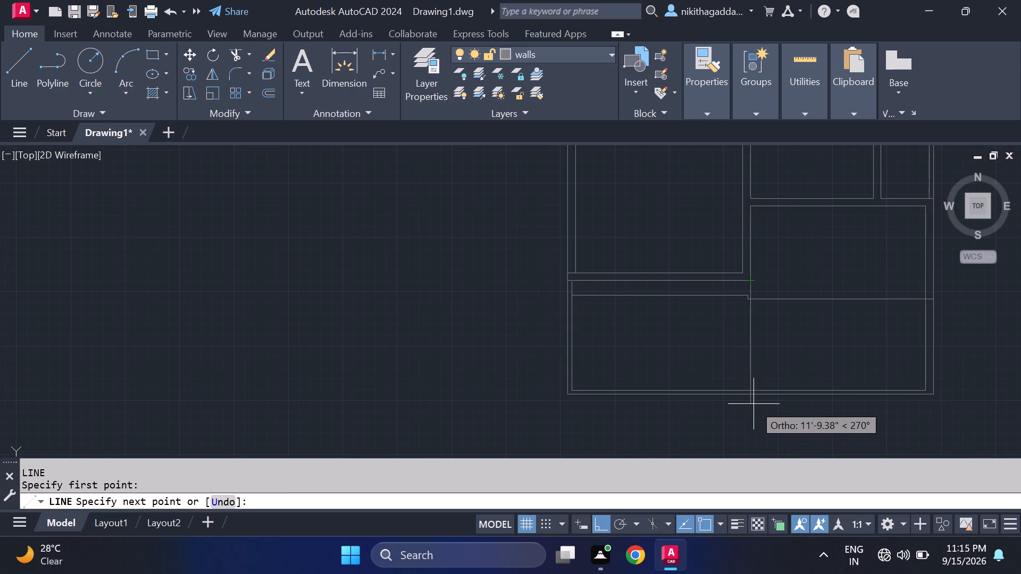
{"action": "scroll", "coordinate": [754, 404], "scroll_direction": "up", "scroll_amount": 3}
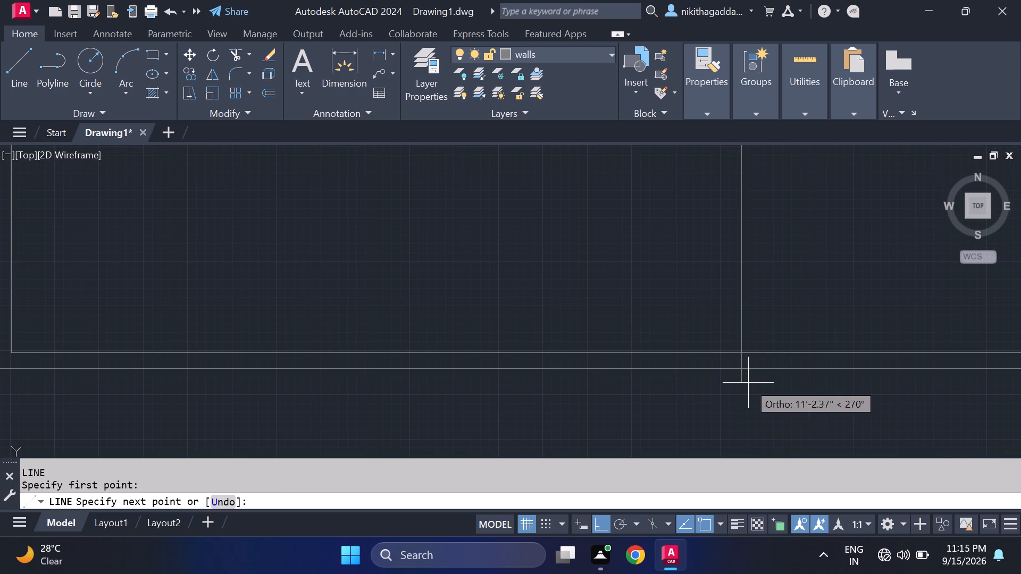
{"action": "left_click", "coordinate": [745, 373]}
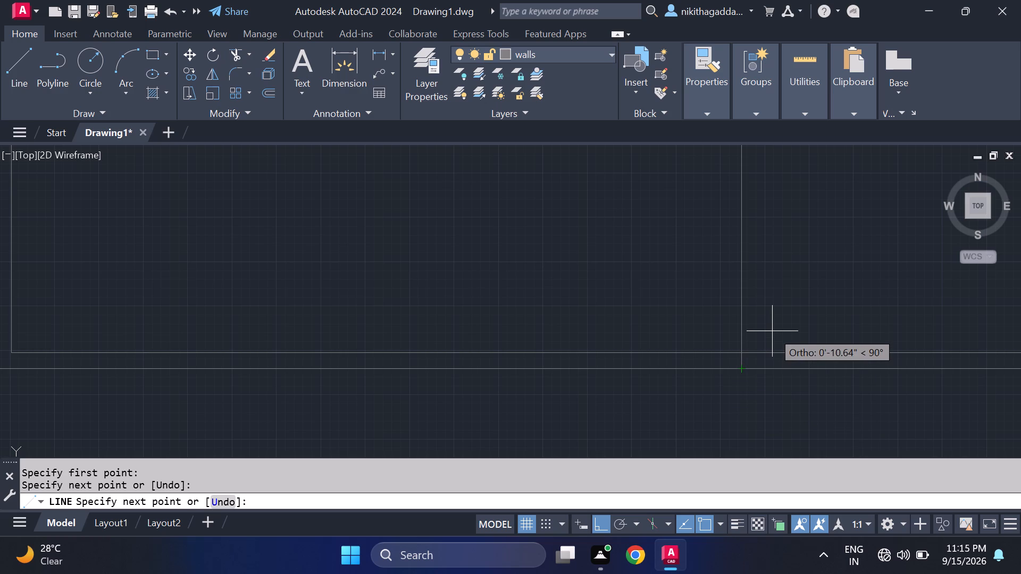
{"action": "key", "text": "Escape"}
{"action": "scroll", "coordinate": [771, 330], "scroll_direction": "down", "scroll_amount": 3}
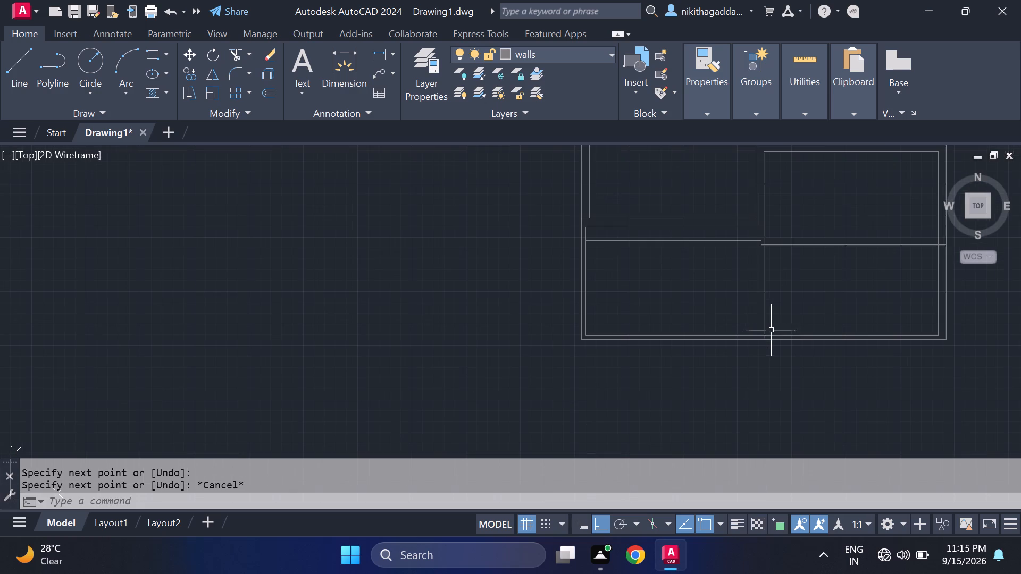
Trim the bottom boundary's inner line on the east side of the new vertical line.
{"action": "middle_click_drag", "start_coordinate": [798, 333], "coordinate": [717, 324]}
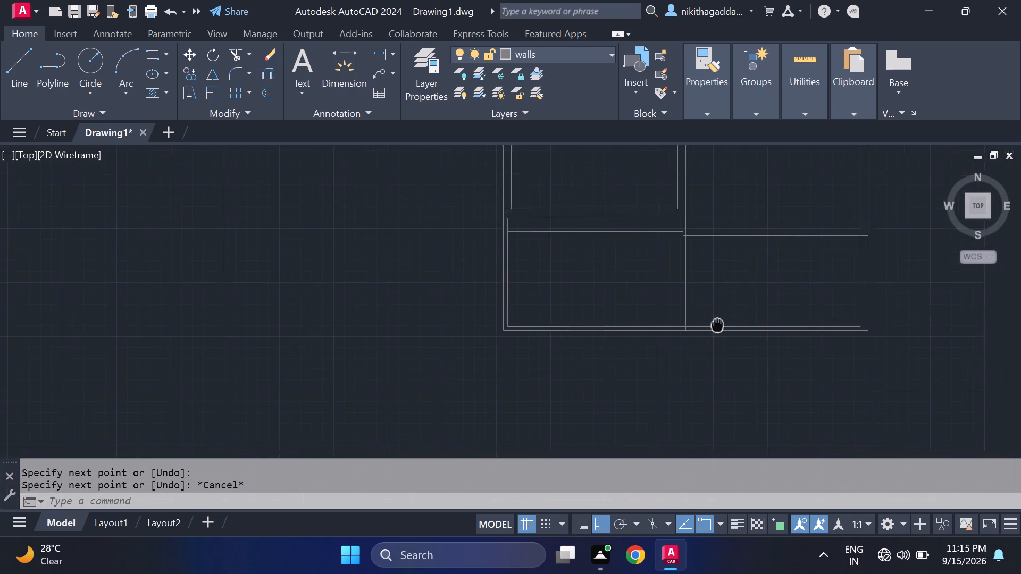
{"action": "middle_click_drag", "start_coordinate": [717, 324], "coordinate": [689, 329]}
{"action": "scroll", "coordinate": [687, 330], "scroll_direction": "up", "scroll_amount": 2}
{"action": "type", "text": "tr"}
{"action": "key", "text": "Return"}
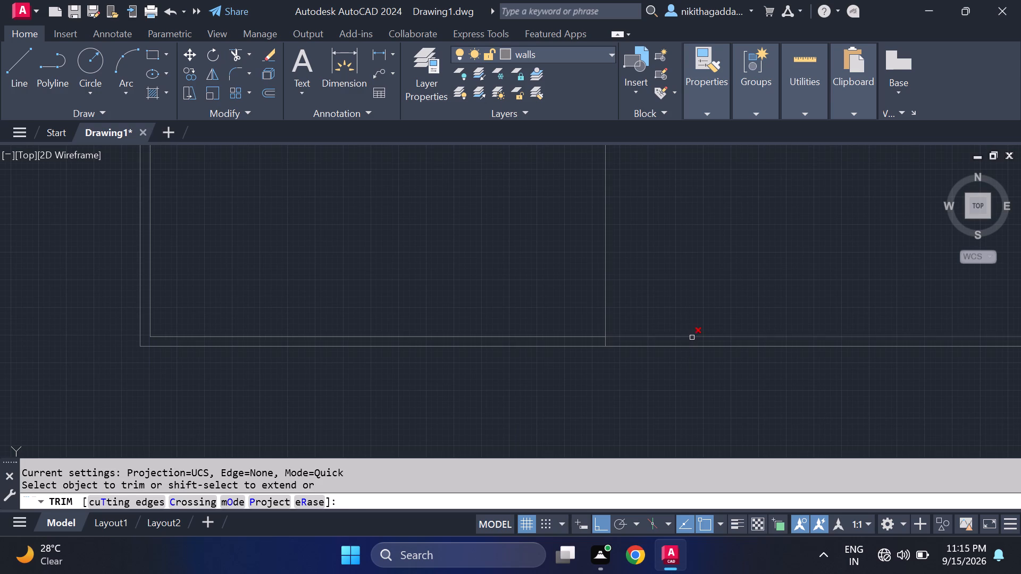
{"action": "left_click", "coordinate": [692, 337]}
{"action": "scroll", "coordinate": [784, 357], "scroll_direction": "down", "scroll_amount": 3}
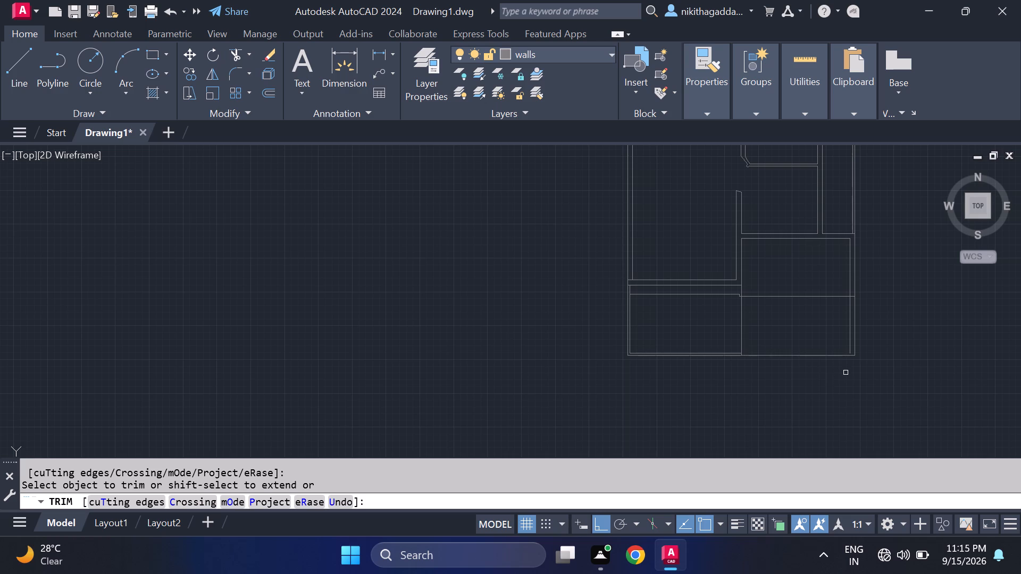
Examine the new dividing lines and their junctions with the surrounding lower walls.
{"action": "scroll", "coordinate": [846, 373], "scroll_direction": "up", "scroll_amount": 2}
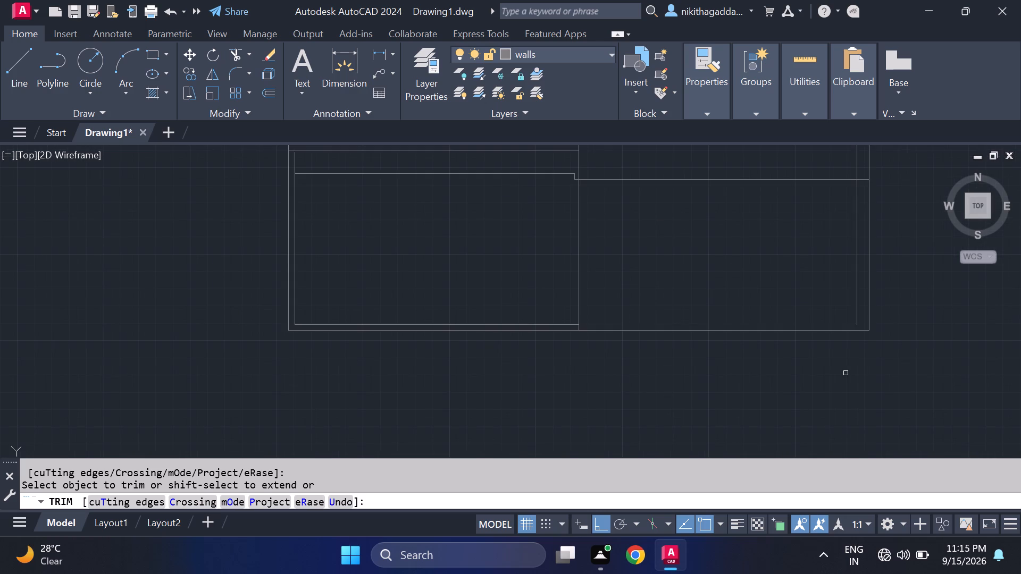
{"action": "middle_click_drag", "start_coordinate": [846, 373], "coordinate": [841, 406]}
{"action": "middle_click_drag", "start_coordinate": [692, 288], "coordinate": [691, 348]}
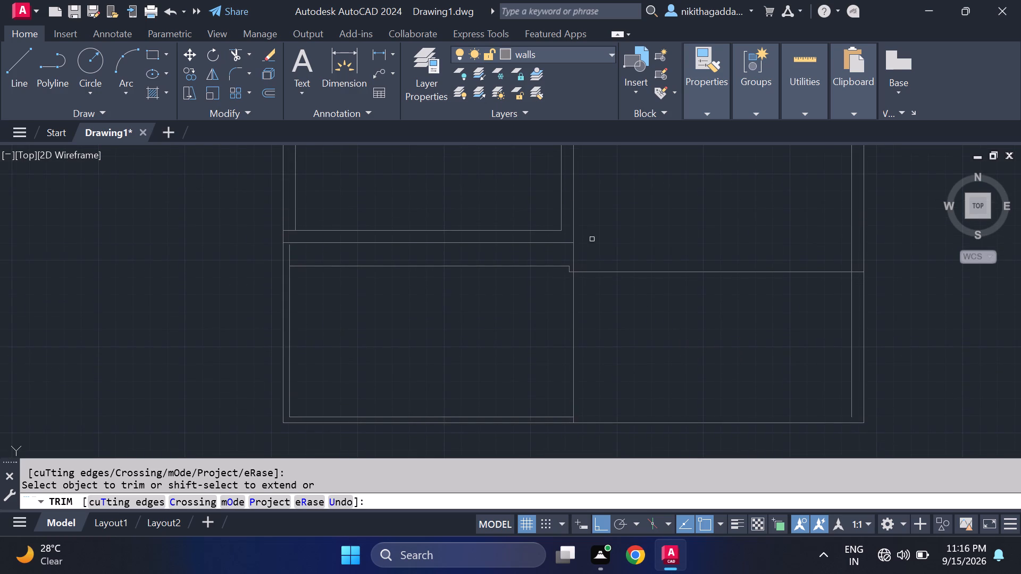
{"action": "scroll", "coordinate": [571, 209], "scroll_direction": "down", "scroll_amount": 2}
{"action": "middle_click_drag", "start_coordinate": [598, 221], "coordinate": [580, 393]}
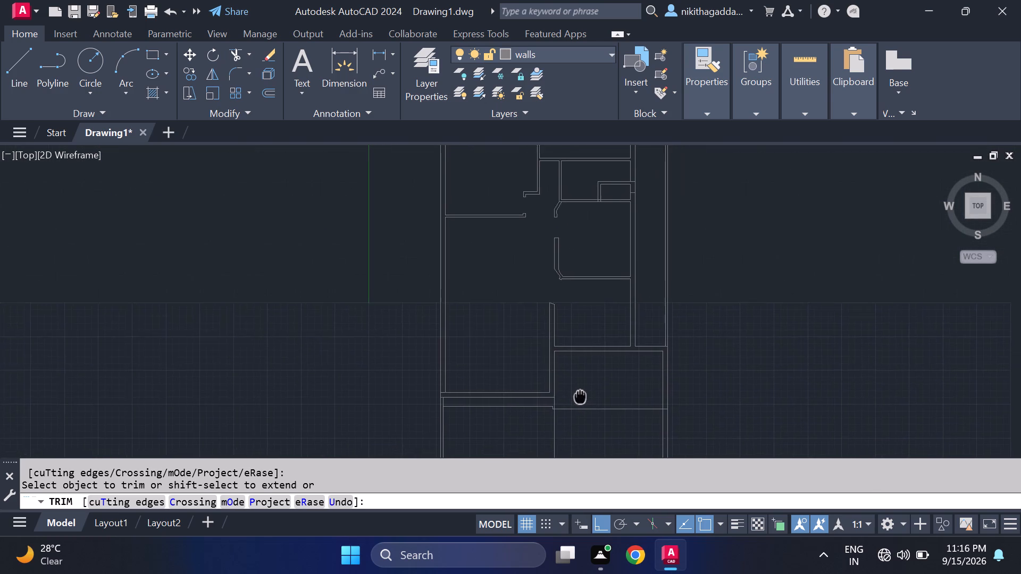
{"action": "middle_click_drag", "start_coordinate": [580, 393], "coordinate": [567, 310]}
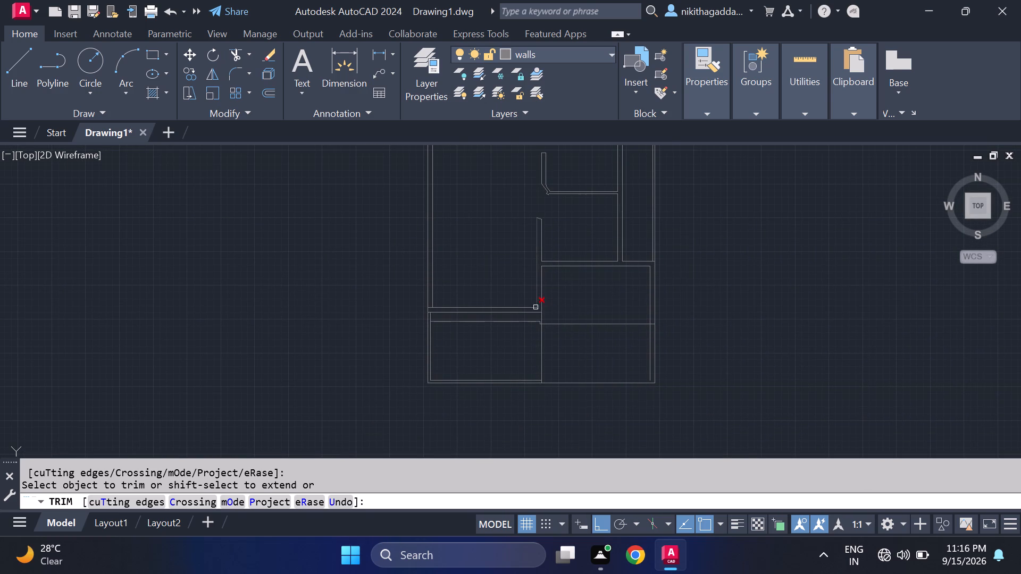
{"action": "scroll", "coordinate": [533, 306], "scroll_direction": "up", "scroll_amount": 4}
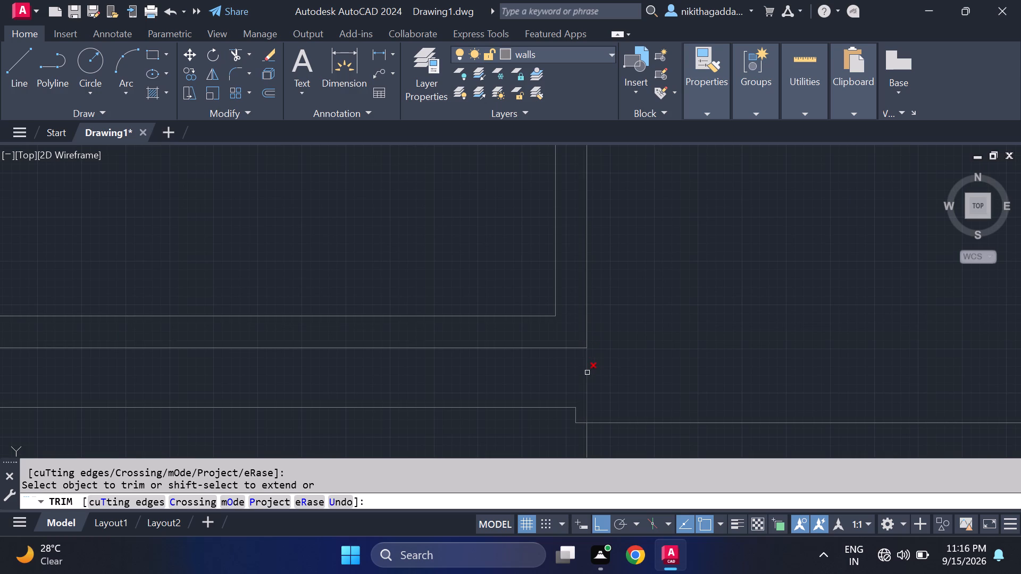
{"action": "scroll", "coordinate": [638, 368], "scroll_direction": "down", "scroll_amount": 4}
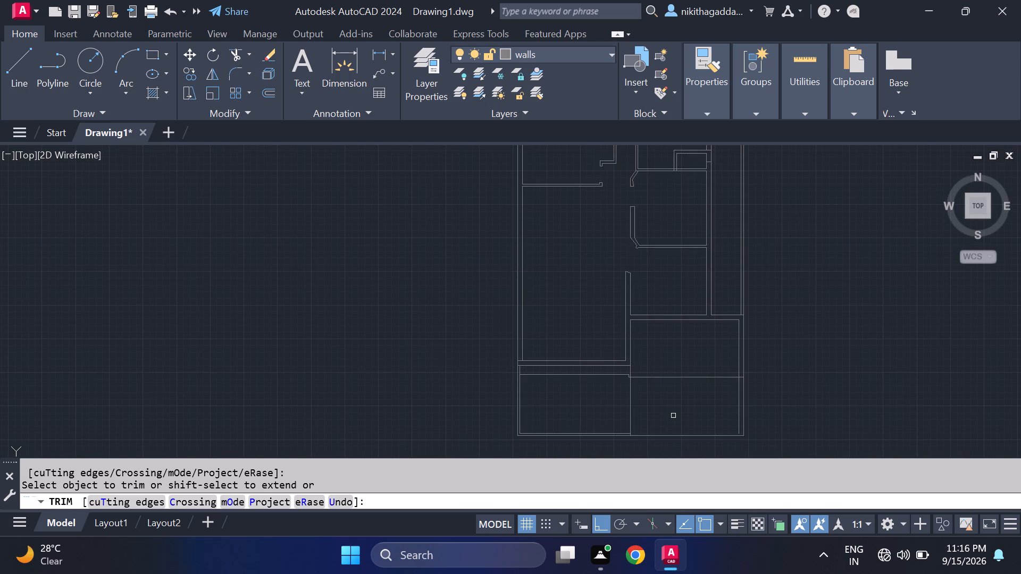
{"action": "middle_click_drag", "start_coordinate": [677, 414], "coordinate": [560, 391]}
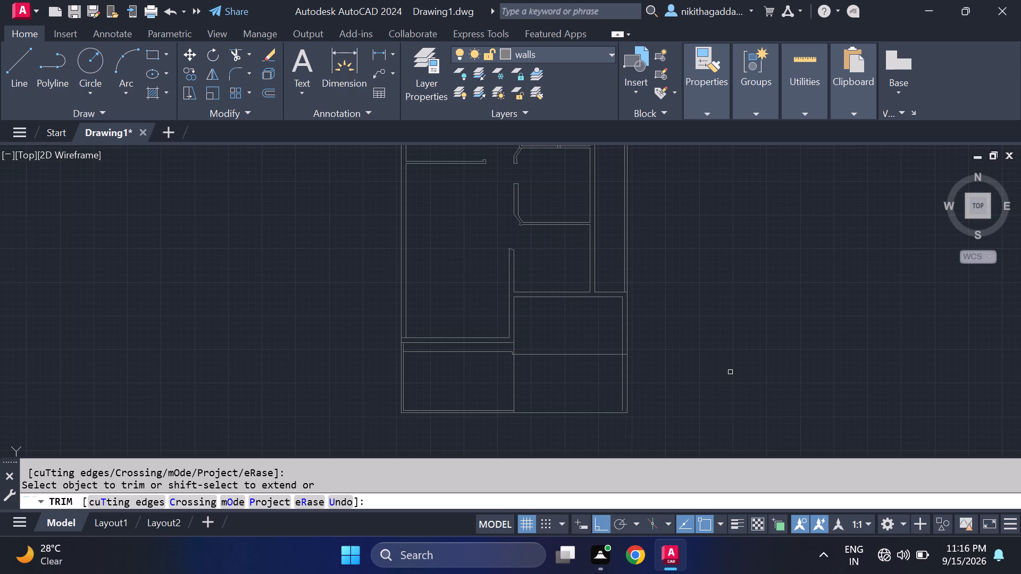
{"action": "key", "text": "Escape"}
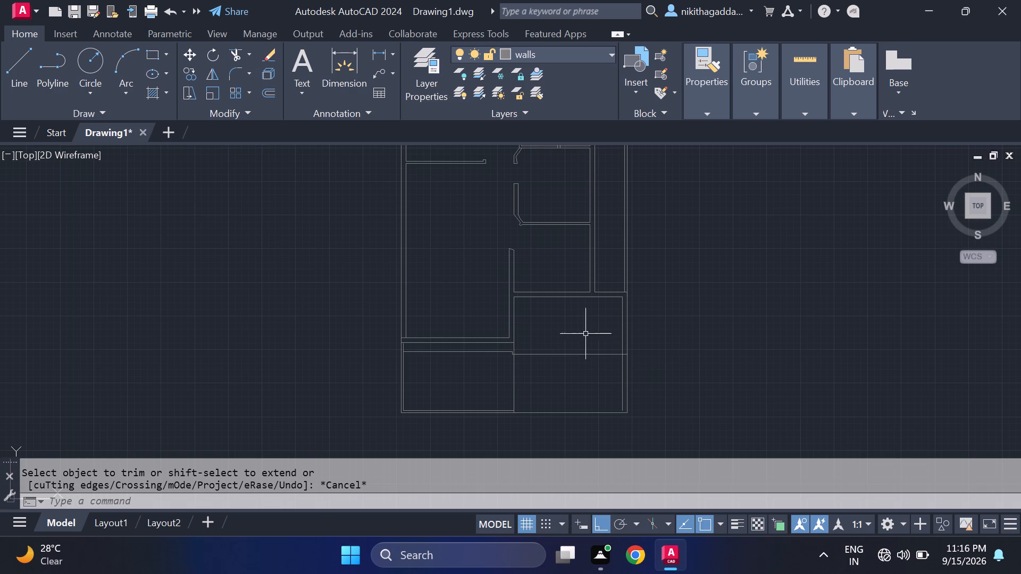
Load the ACAD_ISO02W100 (ISO dash) linetype from acad.lin and make it the current linetype.
{"action": "scroll", "coordinate": [585, 333], "scroll_direction": "up", "scroll_amount": 1}
{"action": "left_click", "coordinate": [646, 334]}
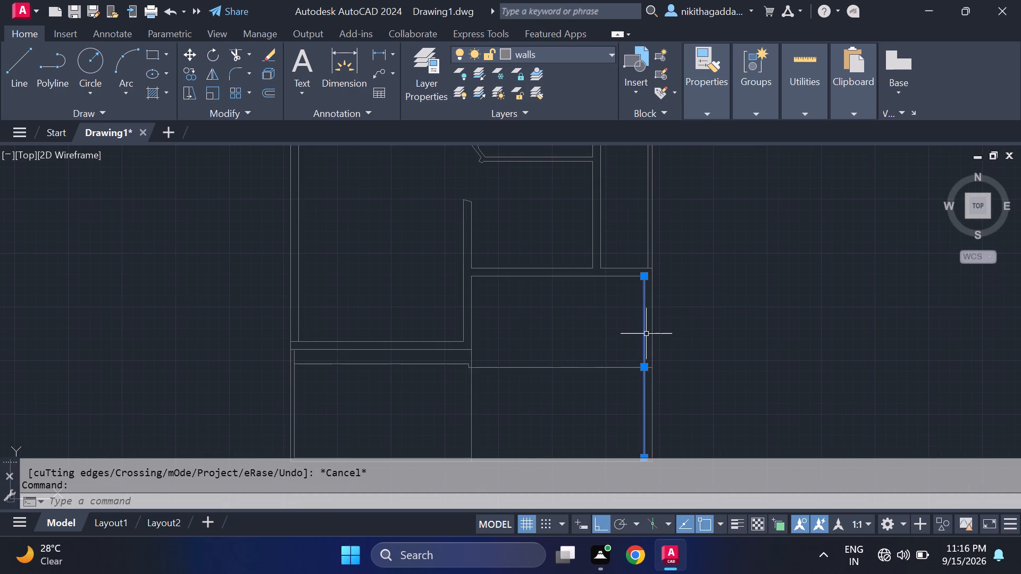
{"action": "middle_click_drag", "start_coordinate": [595, 416], "coordinate": [583, 363]}
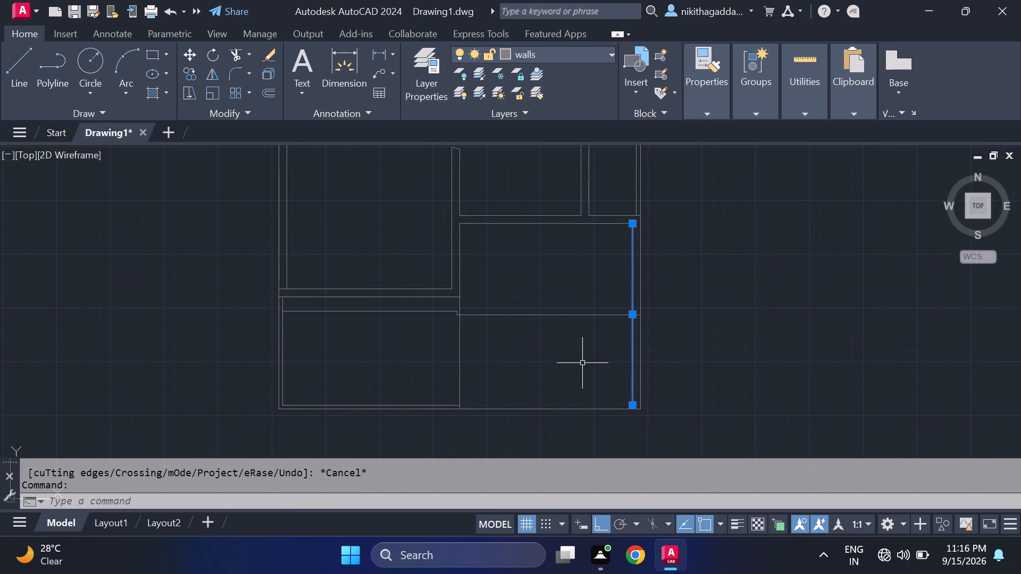
{"action": "left_click", "coordinate": [544, 318]}
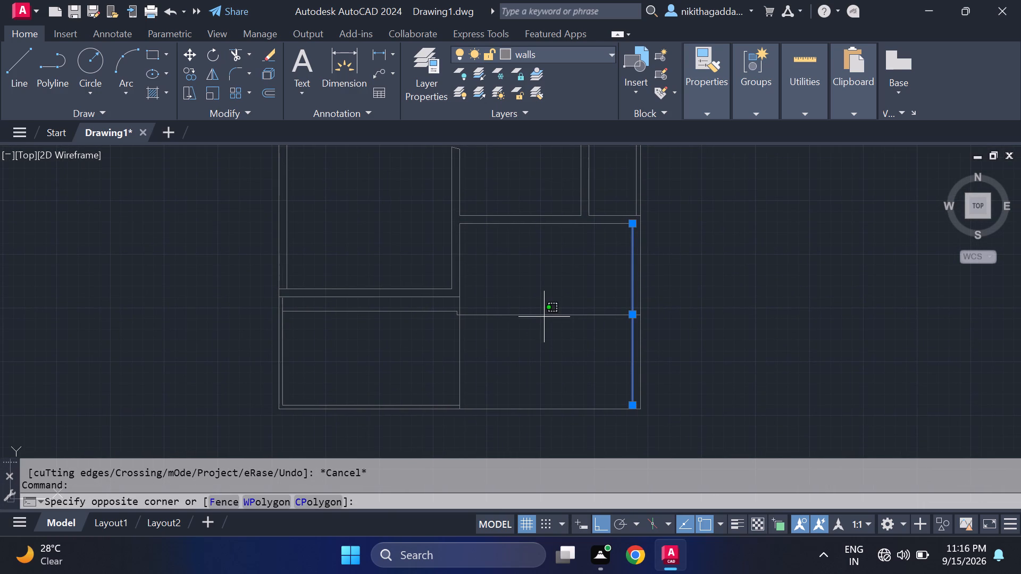
{"action": "left_click", "coordinate": [544, 313]}
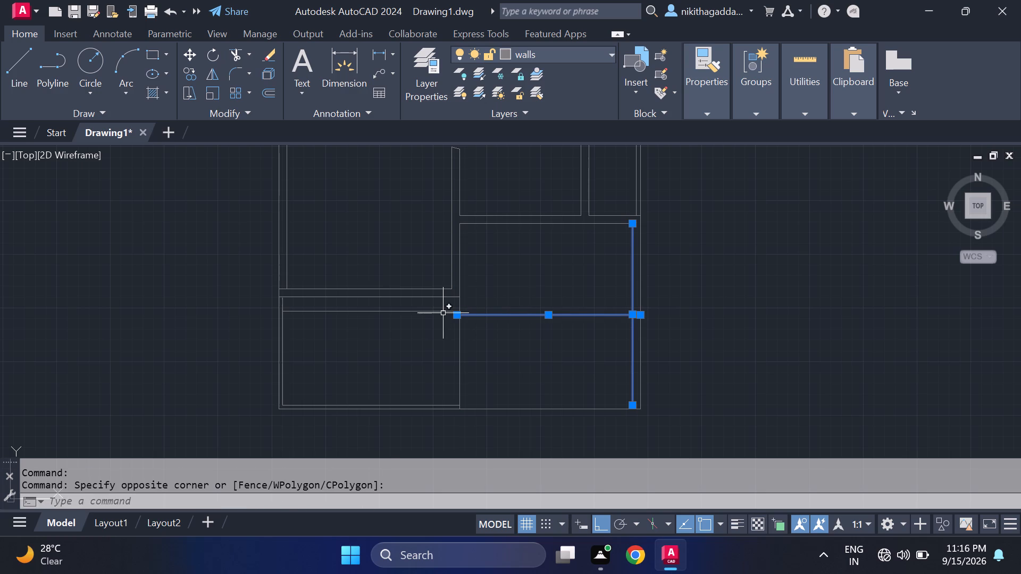
{"action": "left_click", "coordinate": [443, 313]}
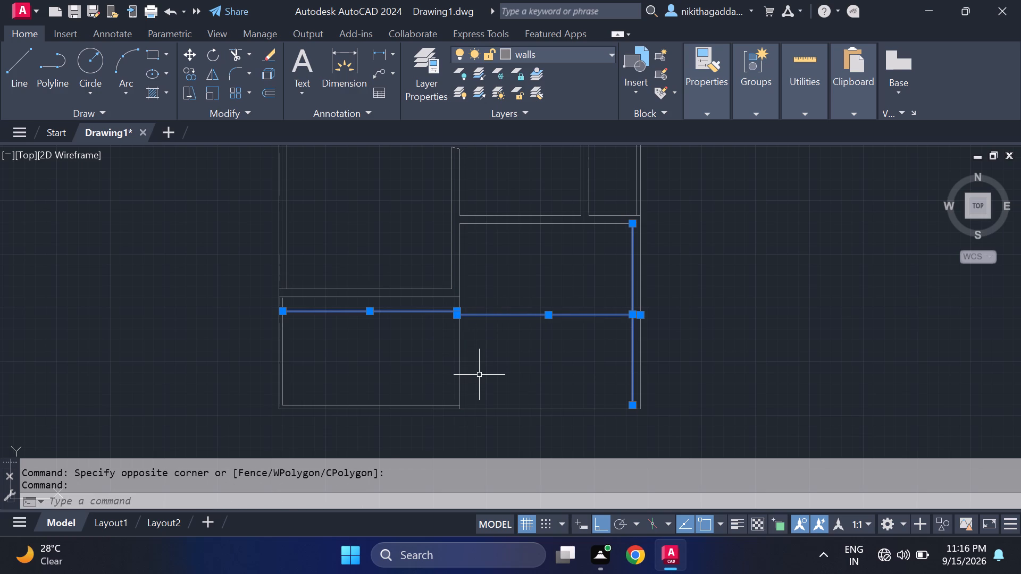
{"action": "scroll", "coordinate": [479, 377], "scroll_direction": "down", "scroll_amount": 1}
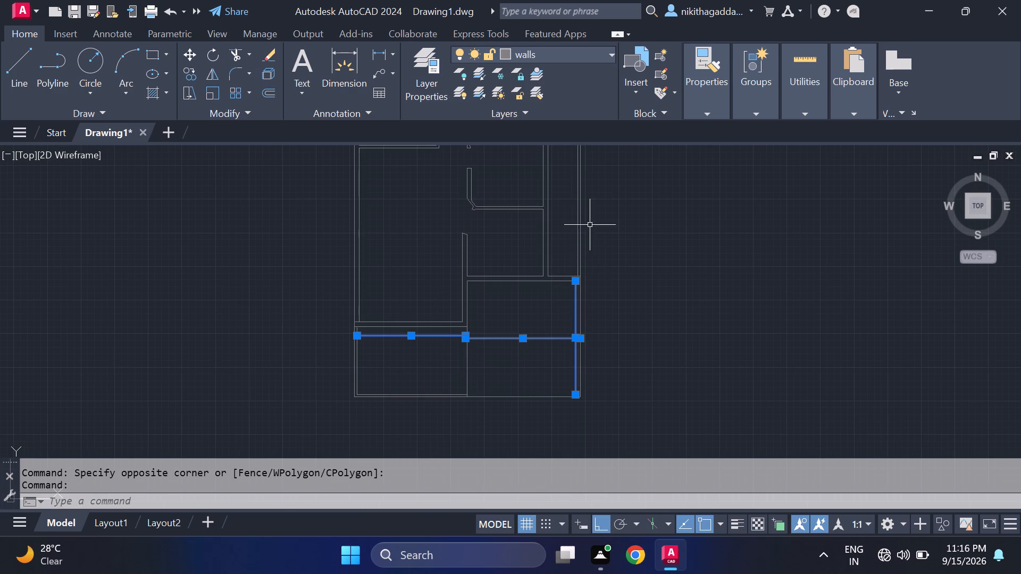
{"action": "left_click", "coordinate": [696, 105]}
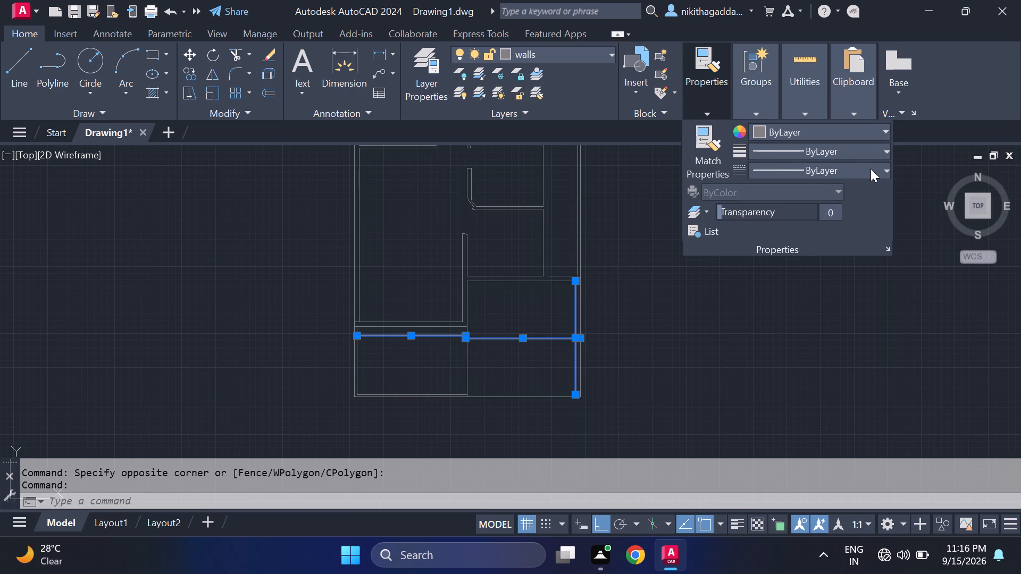
{"action": "left_click", "coordinate": [871, 168]}
{"action": "left_click", "coordinate": [769, 243]}
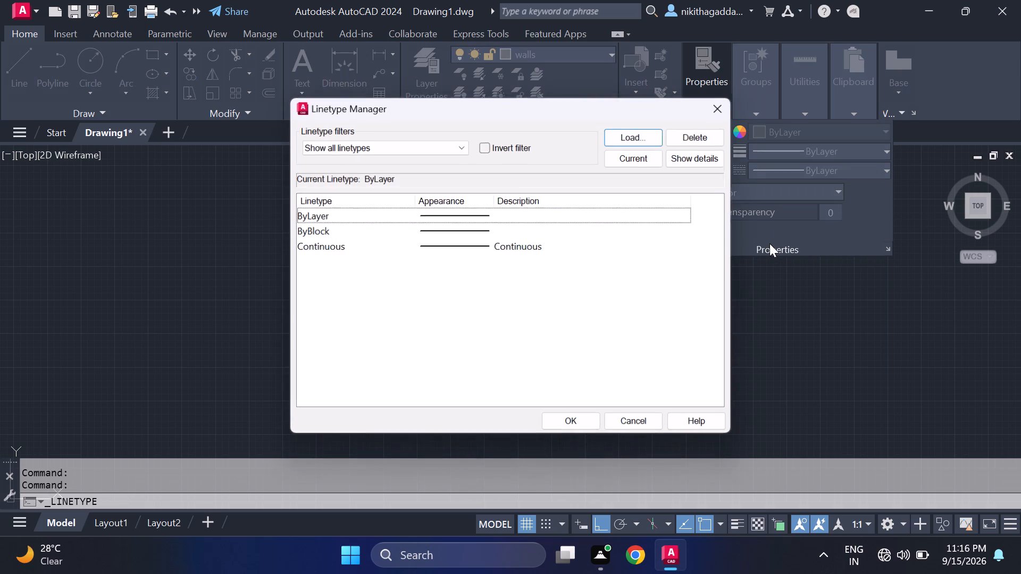
{"action": "left_click", "coordinate": [646, 136]}
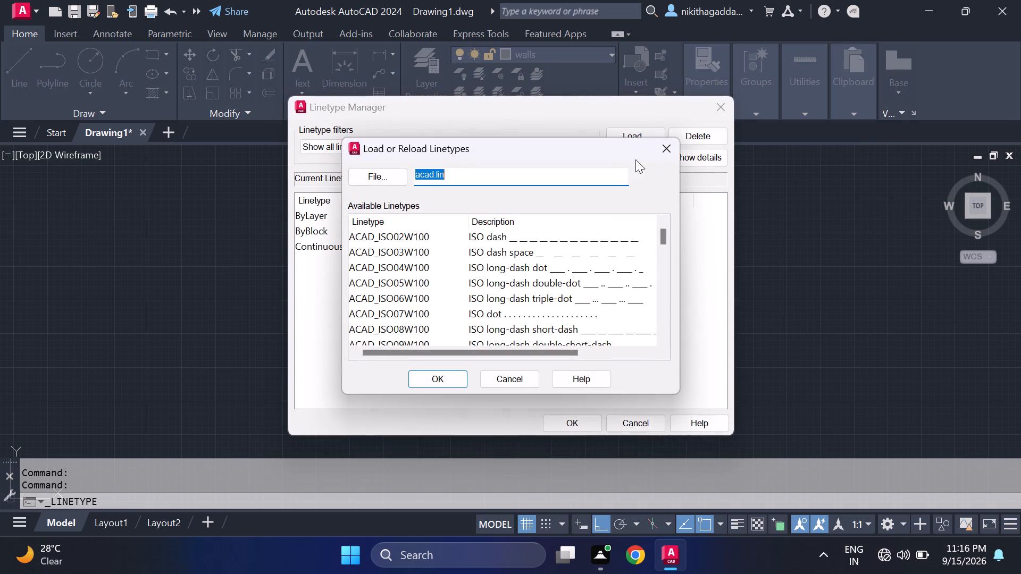
{"action": "left_click", "coordinate": [588, 236]}
{"action": "left_click", "coordinate": [434, 381]}
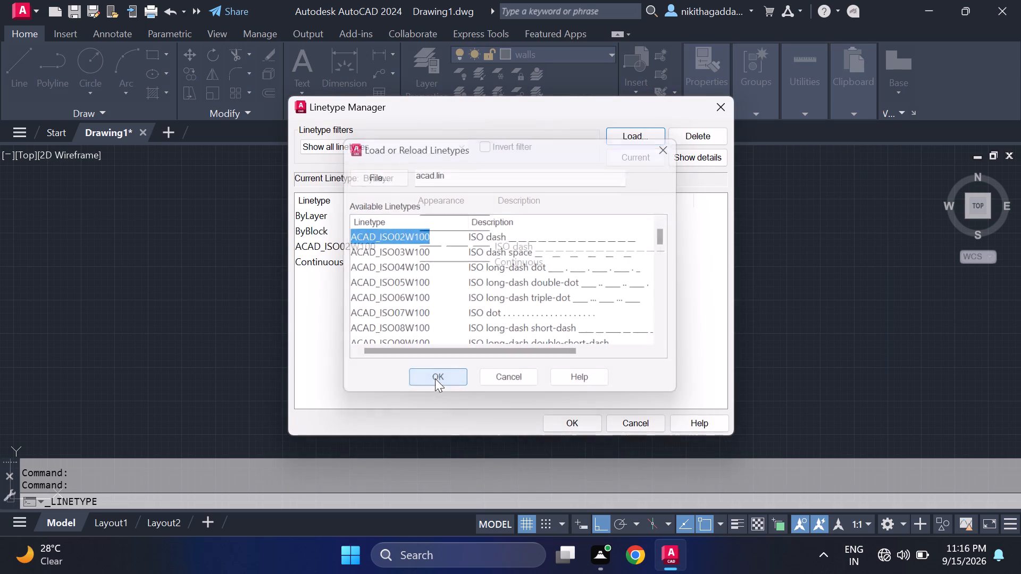
{"action": "left_click", "coordinate": [622, 251]}
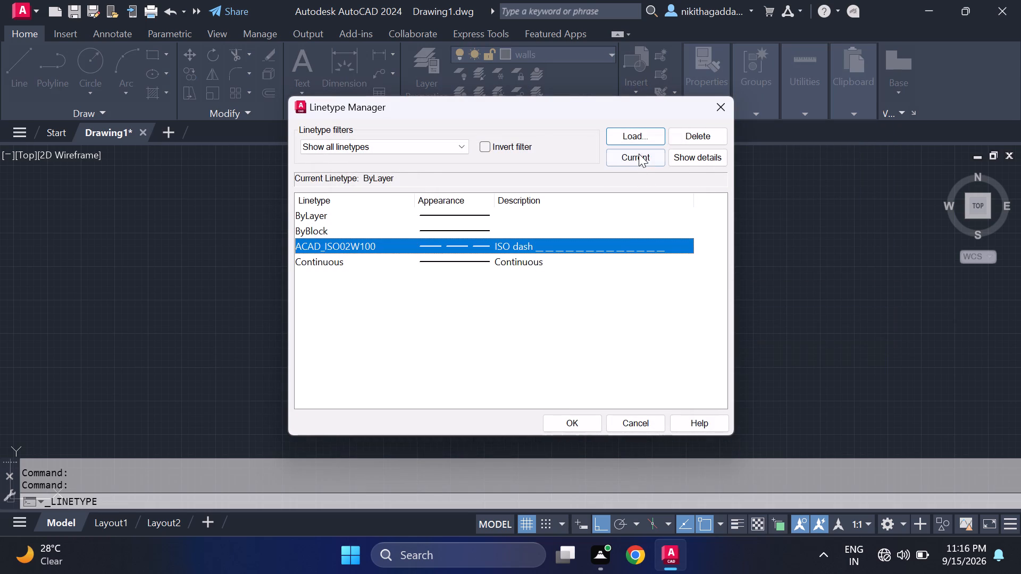
{"action": "left_click", "coordinate": [639, 154]}
{"action": "left_click", "coordinate": [586, 418]}
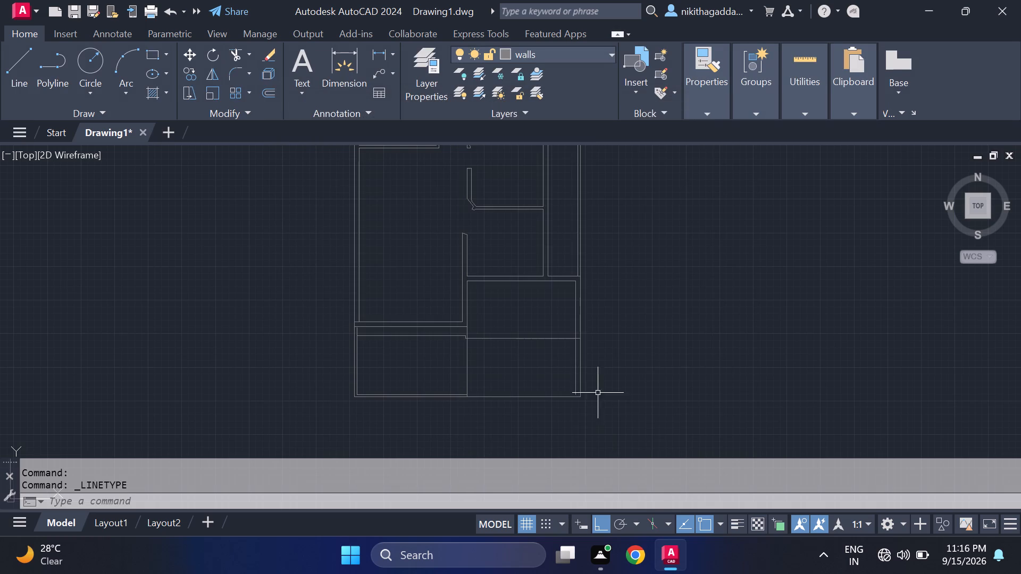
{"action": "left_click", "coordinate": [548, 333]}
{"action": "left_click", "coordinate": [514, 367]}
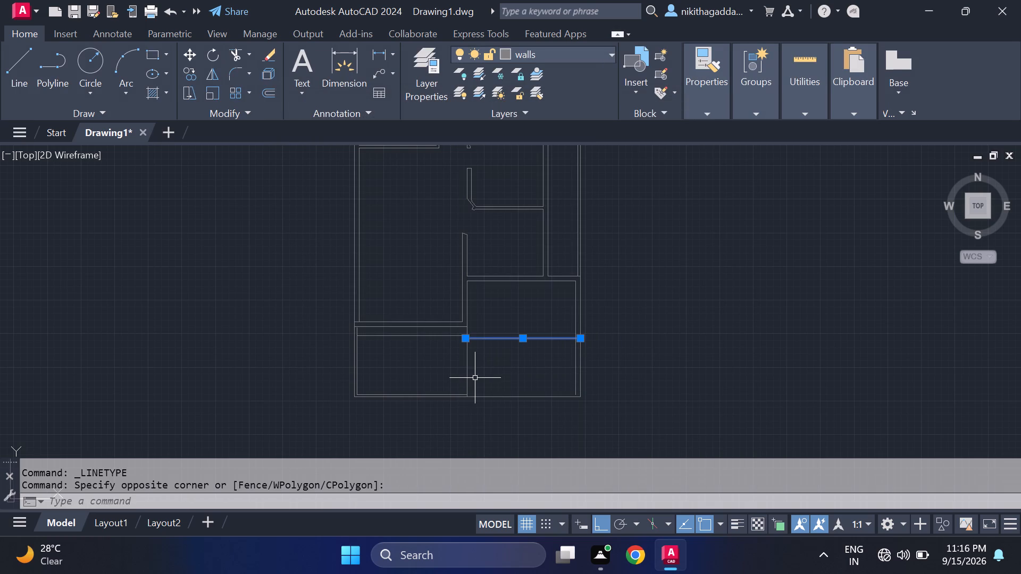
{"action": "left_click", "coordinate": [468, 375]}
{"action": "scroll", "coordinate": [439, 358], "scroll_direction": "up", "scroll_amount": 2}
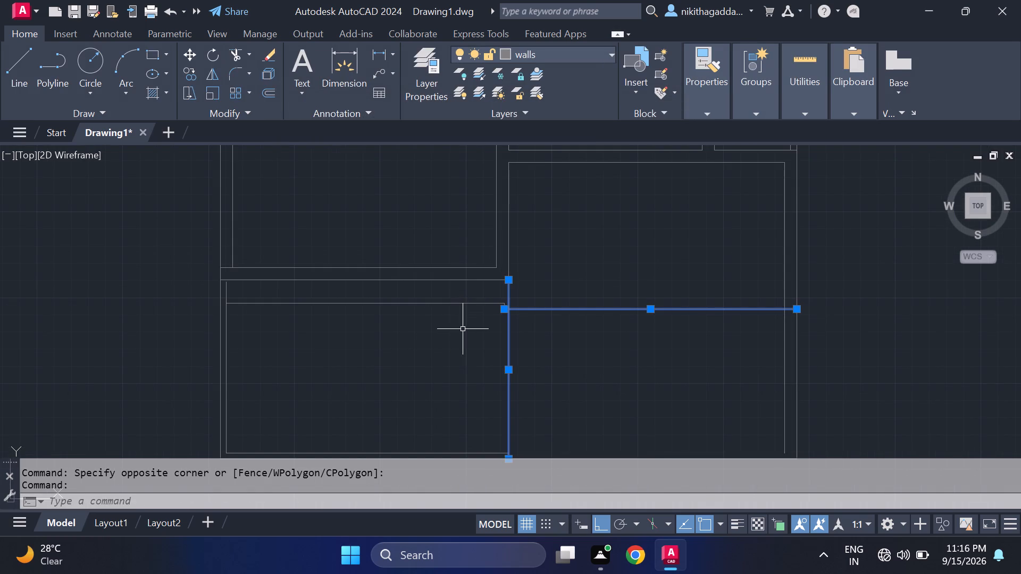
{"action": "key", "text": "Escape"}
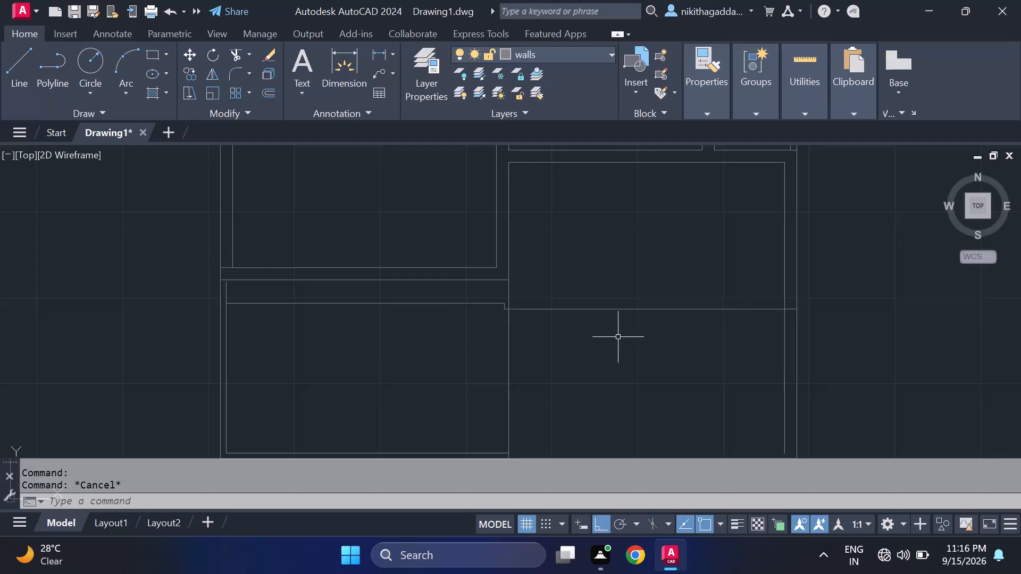
Apply the ACAD_ISO02W100 linetype to the stepped front divider, the front area's inner right wall line and the right passage's bottom line.
{"action": "left_click", "coordinate": [644, 298]}
{"action": "left_click", "coordinate": [587, 411]}
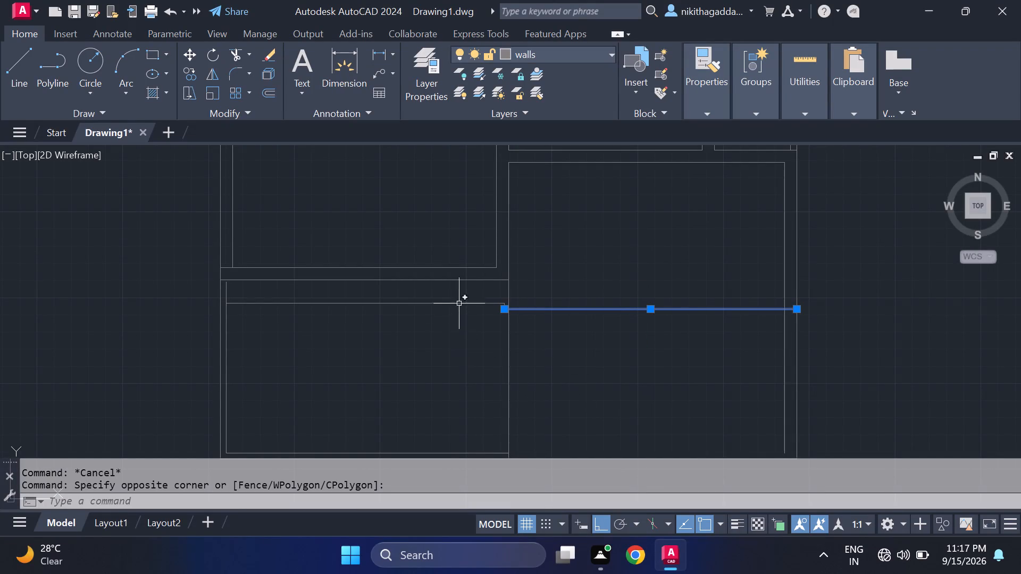
{"action": "left_click", "coordinate": [474, 287]}
{"action": "left_click", "coordinate": [378, 392]}
{"action": "scroll", "coordinate": [781, 402], "scroll_direction": "down", "scroll_amount": 2}
{"action": "middle_click_drag", "start_coordinate": [777, 395], "coordinate": [764, 349]}
{"action": "scroll", "coordinate": [764, 347], "scroll_direction": "up", "scroll_amount": 2}
{"action": "left_click", "coordinate": [777, 332]}
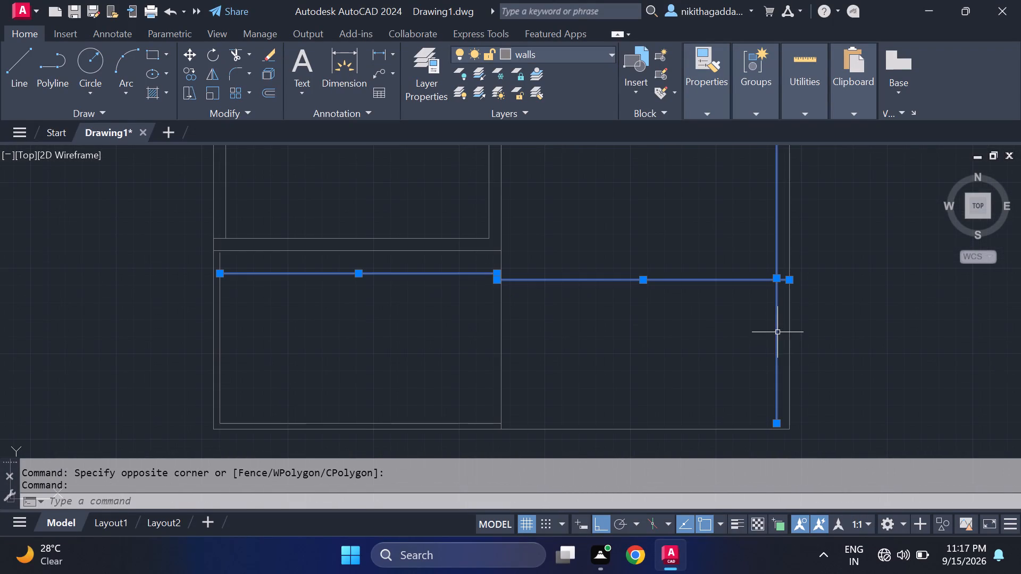
{"action": "middle_click_drag", "start_coordinate": [733, 342], "coordinate": [718, 400]}
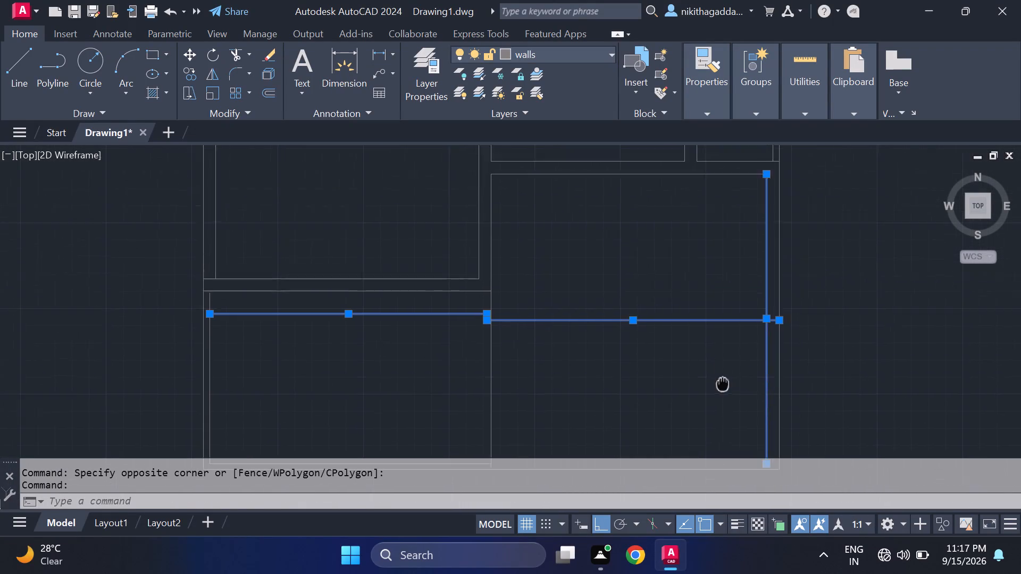
{"action": "middle_click_drag", "start_coordinate": [718, 400], "coordinate": [710, 433]}
{"action": "middle_click_drag", "start_coordinate": [697, 264], "coordinate": [694, 336]}
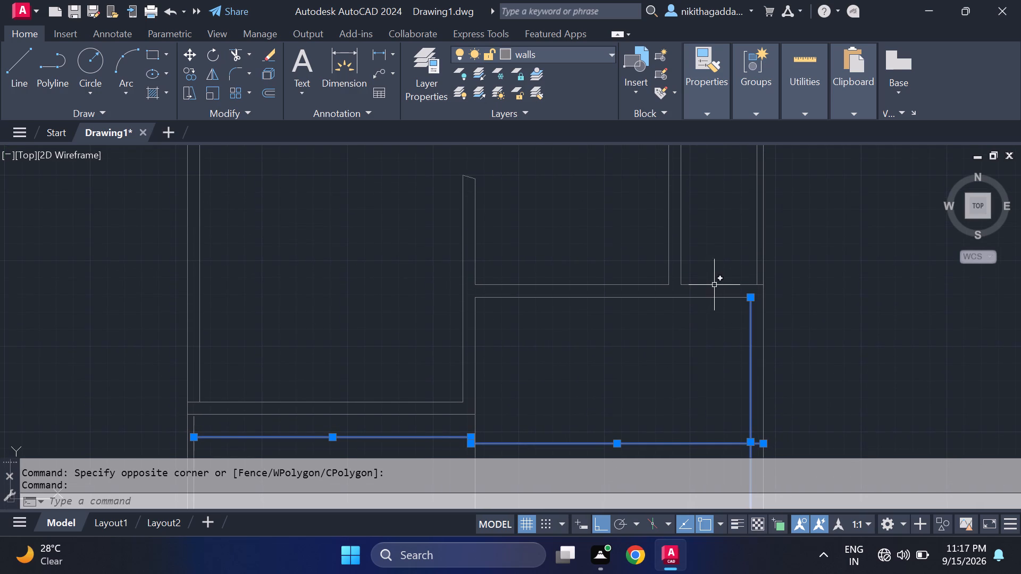
{"action": "left_click", "coordinate": [715, 284]}
{"action": "left_click", "coordinate": [722, 109]}
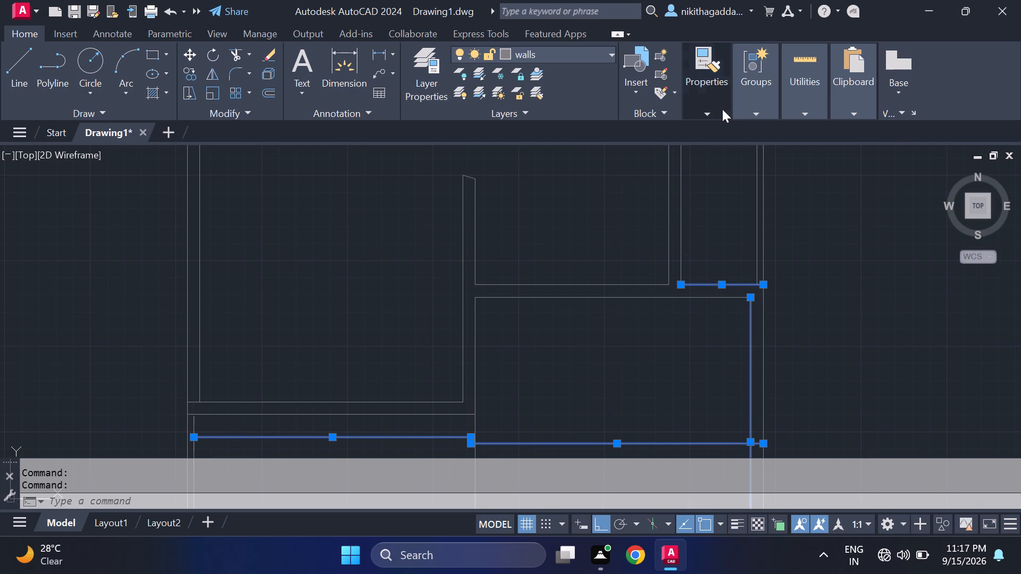
{"action": "left_click", "coordinate": [881, 173]}
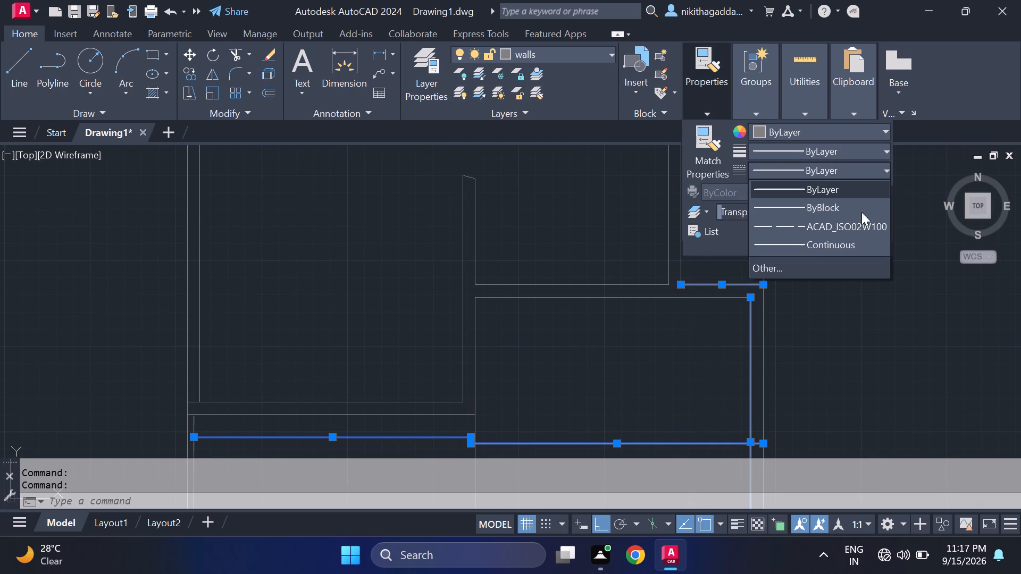
{"action": "left_click", "coordinate": [855, 222]}
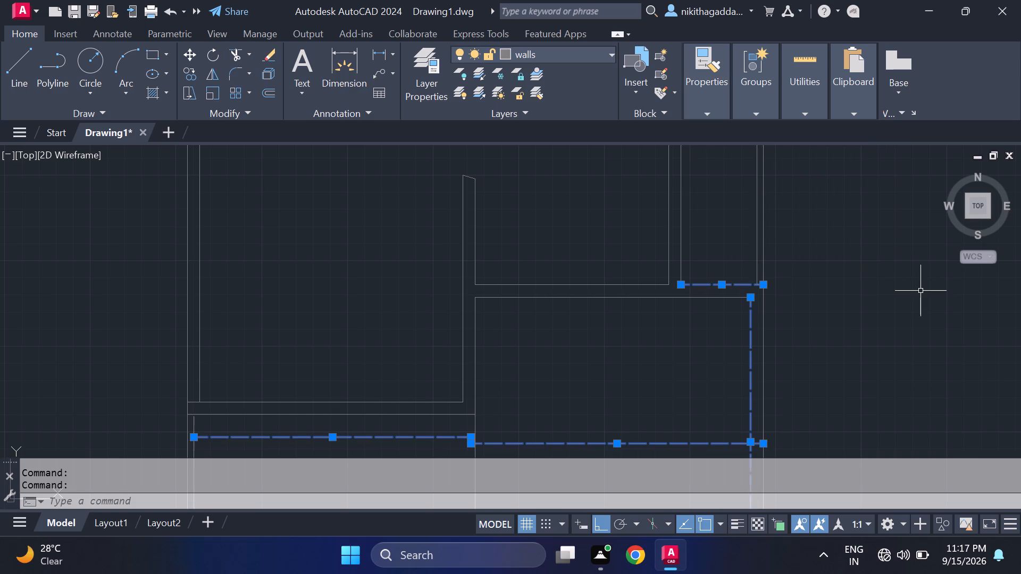
{"action": "key", "text": "Escape"}
Examine the dashed lines in the front area and the rooms of the floor plan above them.
{"action": "scroll", "coordinate": [898, 280], "scroll_direction": "down", "scroll_amount": 2}
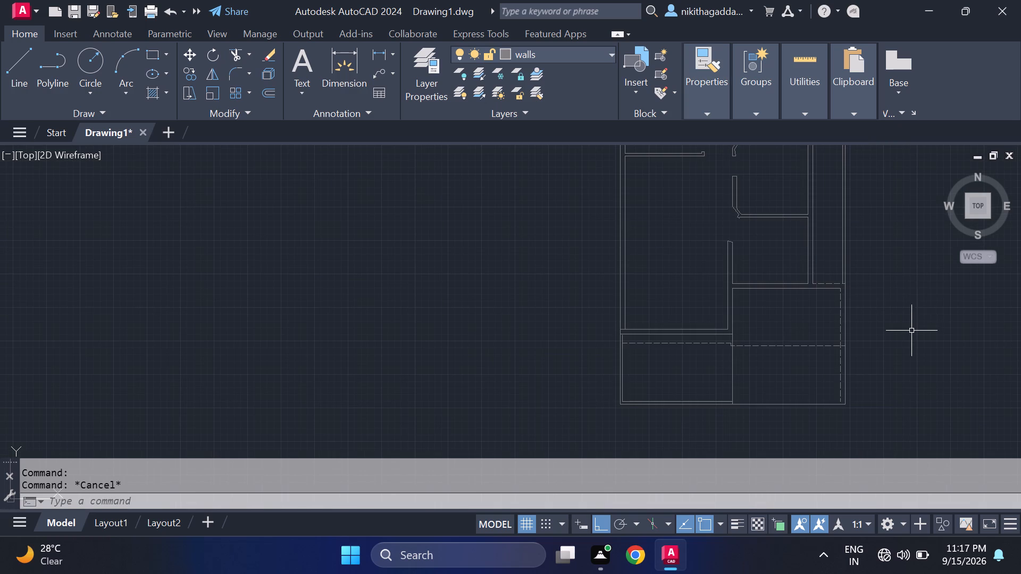
{"action": "middle_click_drag", "start_coordinate": [912, 331], "coordinate": [896, 306]}
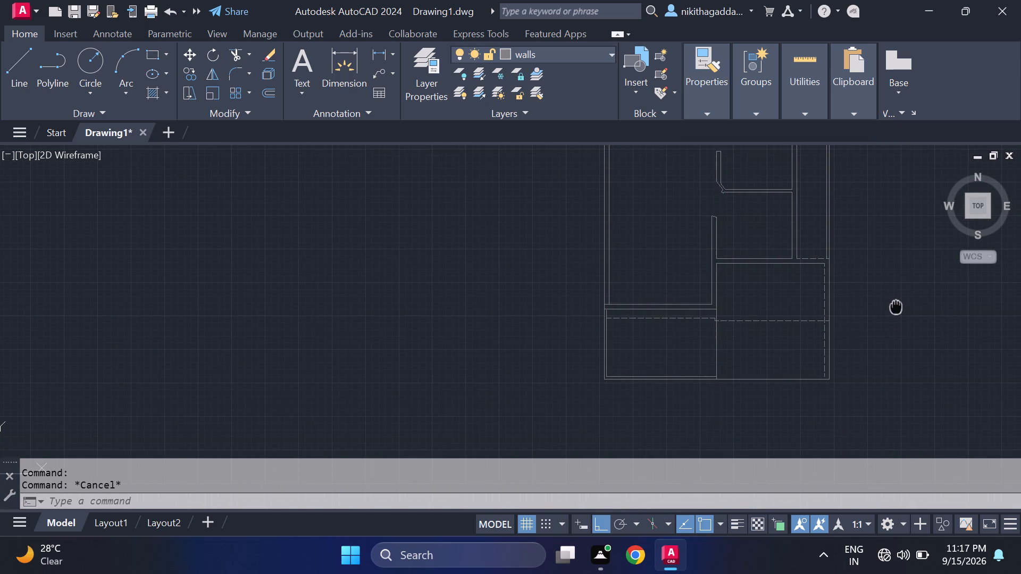
{"action": "middle_click_drag", "start_coordinate": [896, 306], "coordinate": [894, 307]}
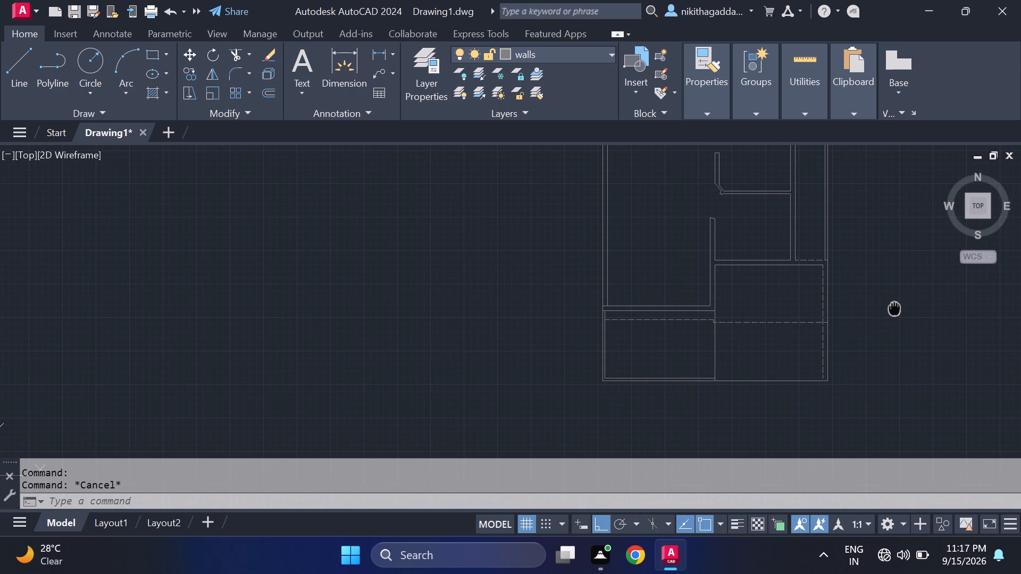
{"action": "middle_click_drag", "start_coordinate": [894, 307], "coordinate": [875, 335]}
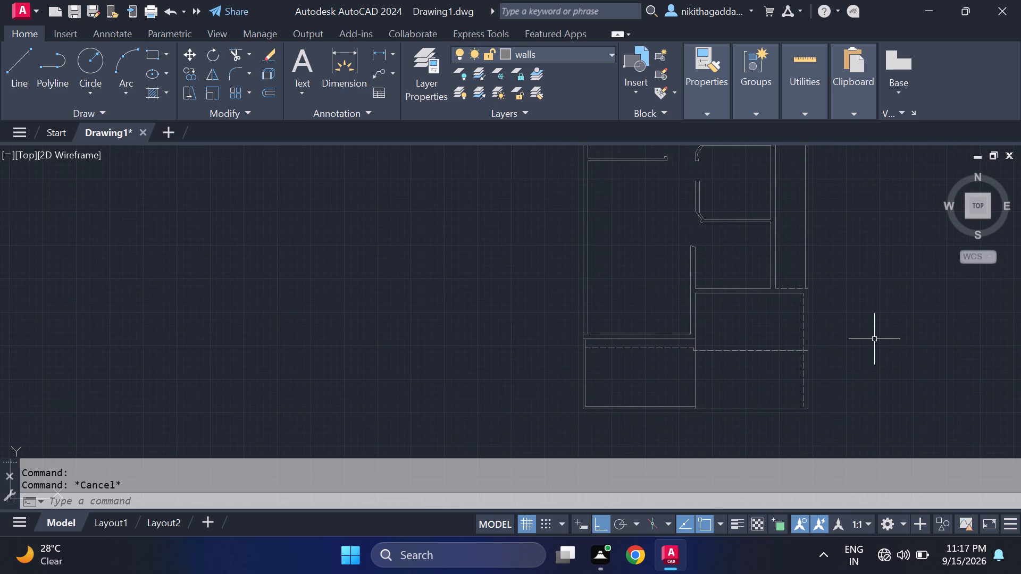
{"action": "middle_click_drag", "start_coordinate": [874, 342], "coordinate": [877, 419]}
{"action": "scroll", "coordinate": [862, 368], "scroll_direction": "down", "scroll_amount": 1}
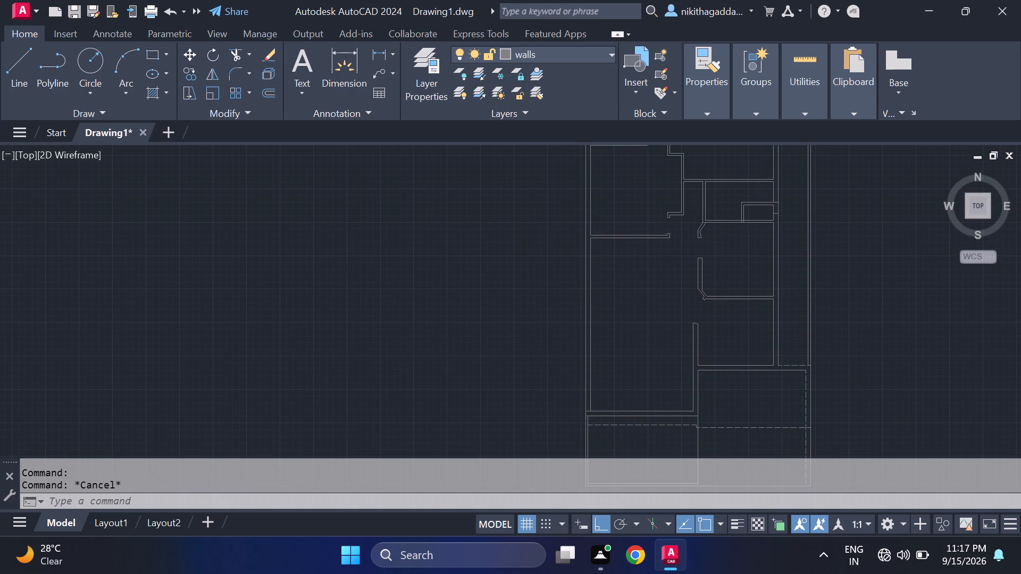
{"action": "scroll", "coordinate": [862, 368], "scroll_direction": "up", "scroll_amount": 1}
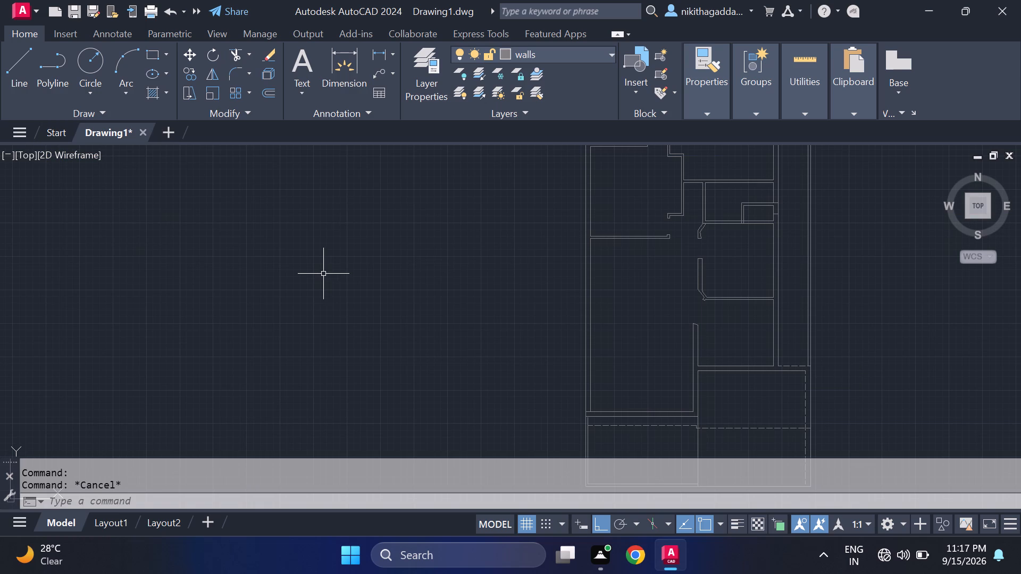
{"action": "middle_click_drag", "start_coordinate": [323, 274], "coordinate": [200, 263]}
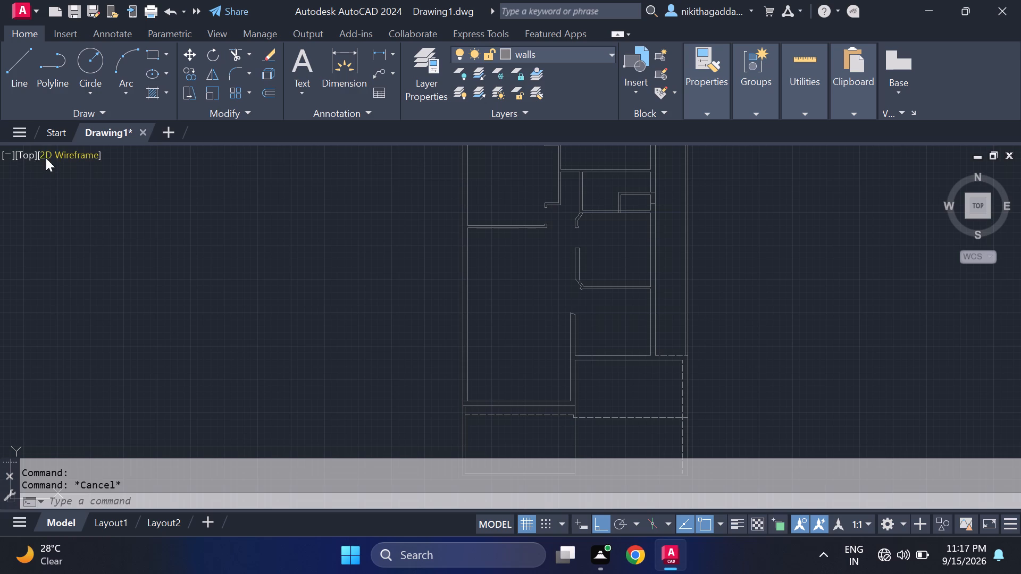
Open the drawing 25'x40' 2BHK-House plan from the Documents folder.
{"action": "left_click", "coordinate": [26, 134]}
{"action": "left_click", "coordinate": [76, 258]}
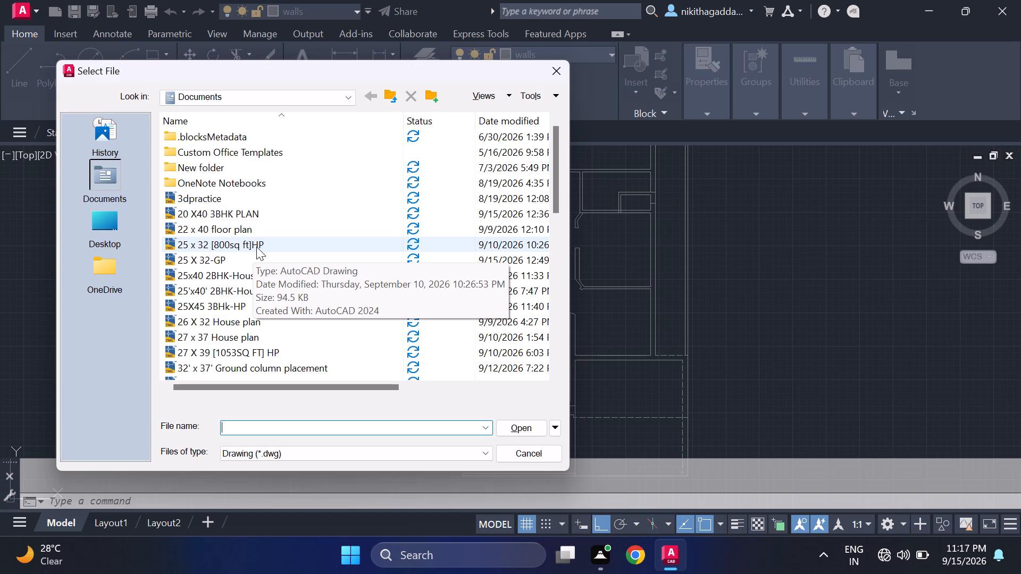
{"action": "left_click", "coordinate": [242, 291]}
{"action": "left_click", "coordinate": [527, 419]}
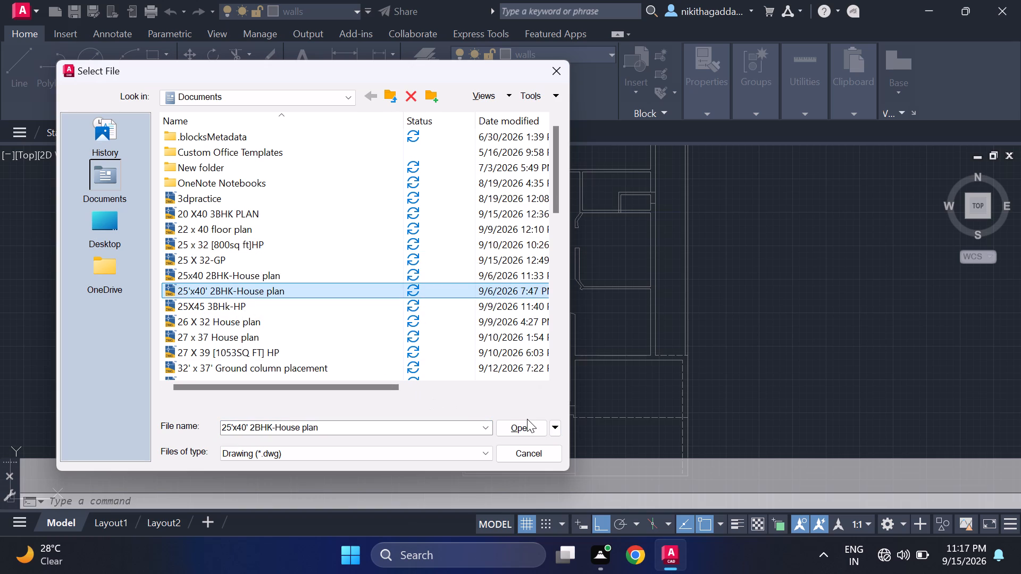
{"action": "left_click", "coordinate": [525, 425]}
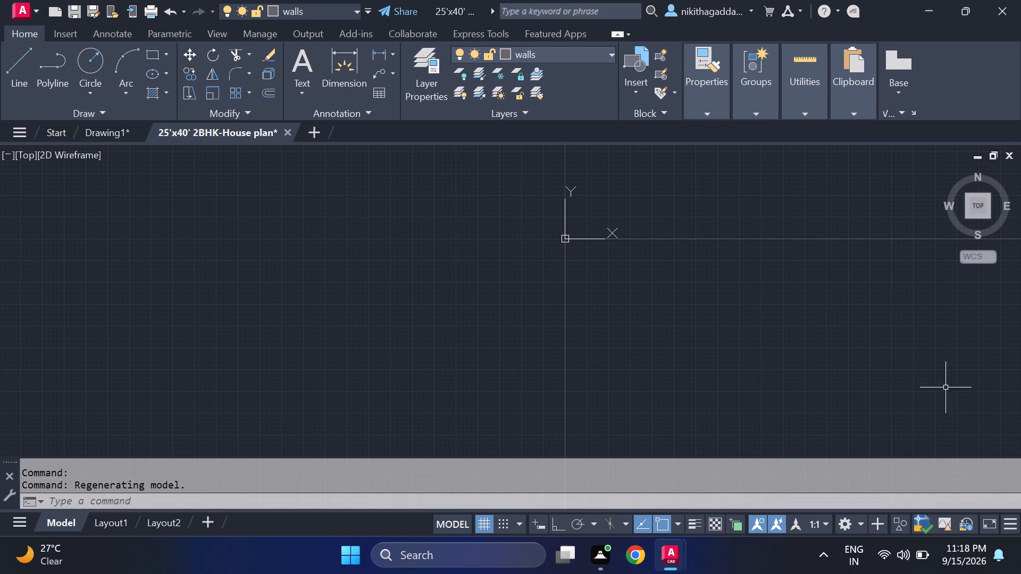
Look through the model space of the 25'x40' 2BHK-House plan drawing for the floor plan, checking against Drawing1.
{"action": "scroll", "coordinate": [819, 318], "scroll_direction": "down", "scroll_amount": 3}
{"action": "middle_click_drag", "start_coordinate": [842, 314], "coordinate": [832, 309]}
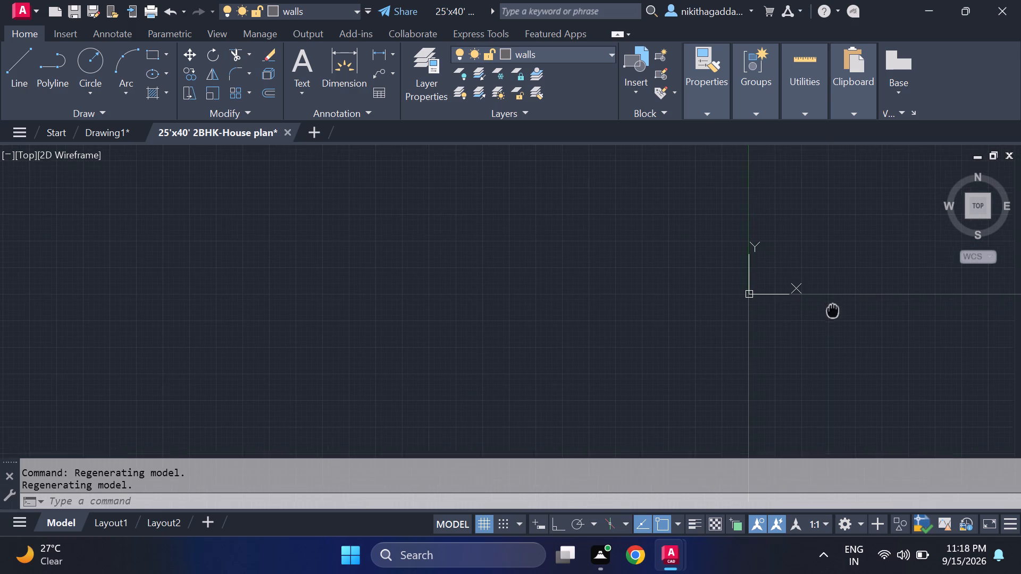
{"action": "middle_click_drag", "start_coordinate": [832, 309], "coordinate": [673, 268]}
{"action": "scroll", "coordinate": [707, 344], "scroll_direction": "down", "scroll_amount": 2}
{"action": "scroll", "coordinate": [768, 335], "scroll_direction": "down", "scroll_amount": 3}
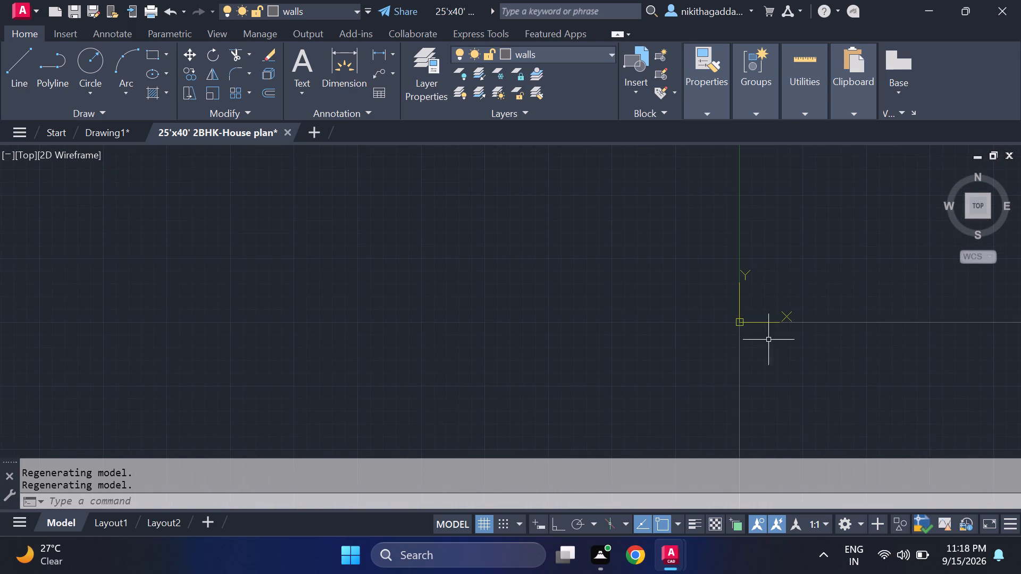
{"action": "scroll", "coordinate": [780, 346], "scroll_direction": "down", "scroll_amount": 7}
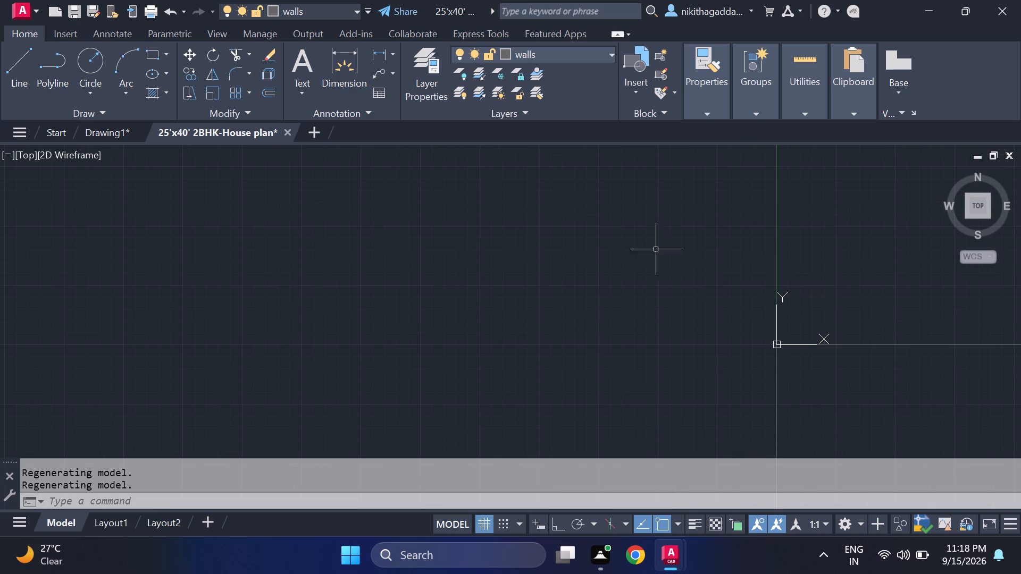
{"action": "scroll", "coordinate": [456, 210], "scroll_direction": "down", "scroll_amount": 5}
{"action": "scroll", "coordinate": [346, 283], "scroll_direction": "down", "scroll_amount": 8}
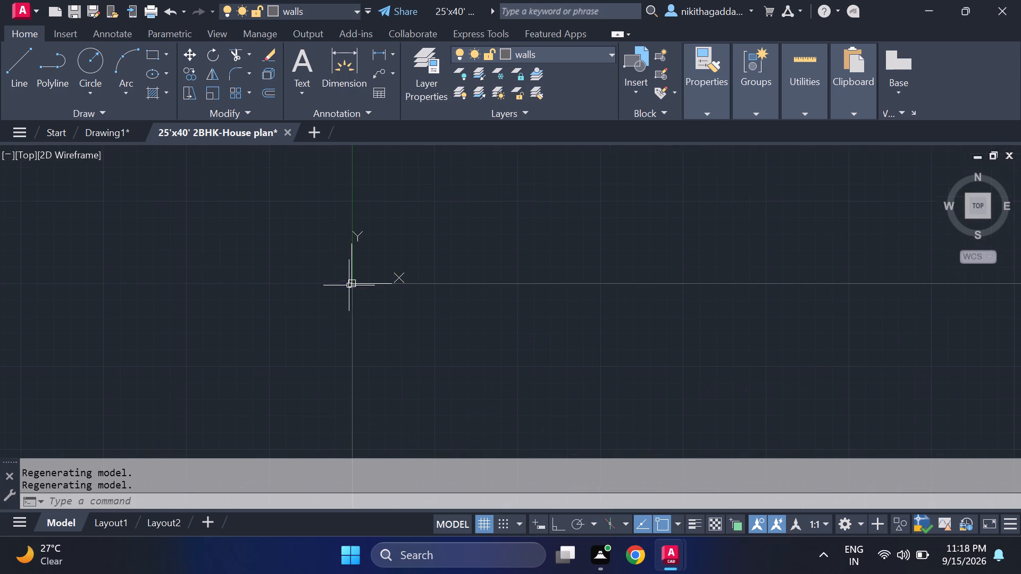
{"action": "left_click", "coordinate": [106, 132]}
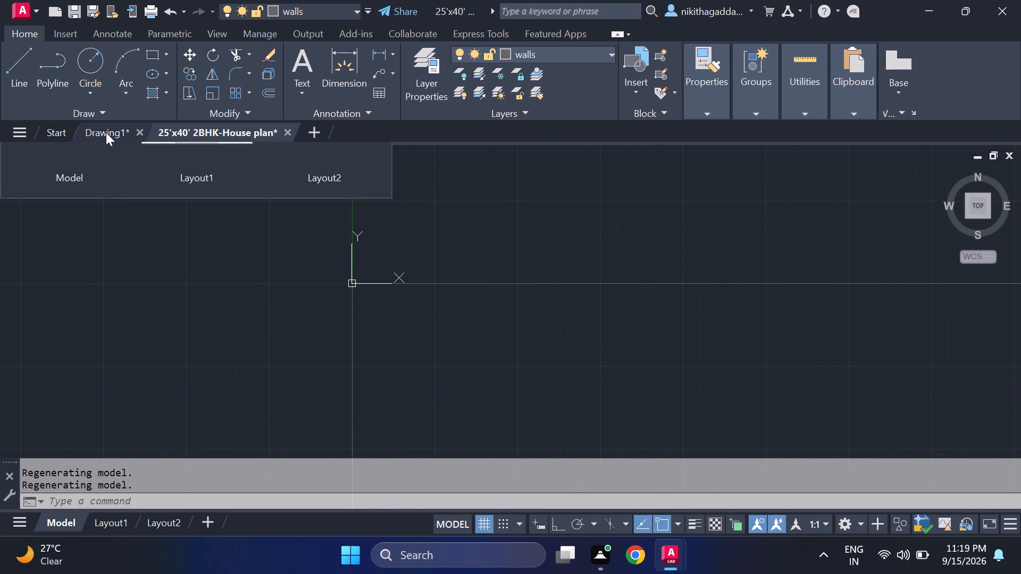
{"action": "scroll", "coordinate": [320, 274], "scroll_direction": "down", "scroll_amount": 3}
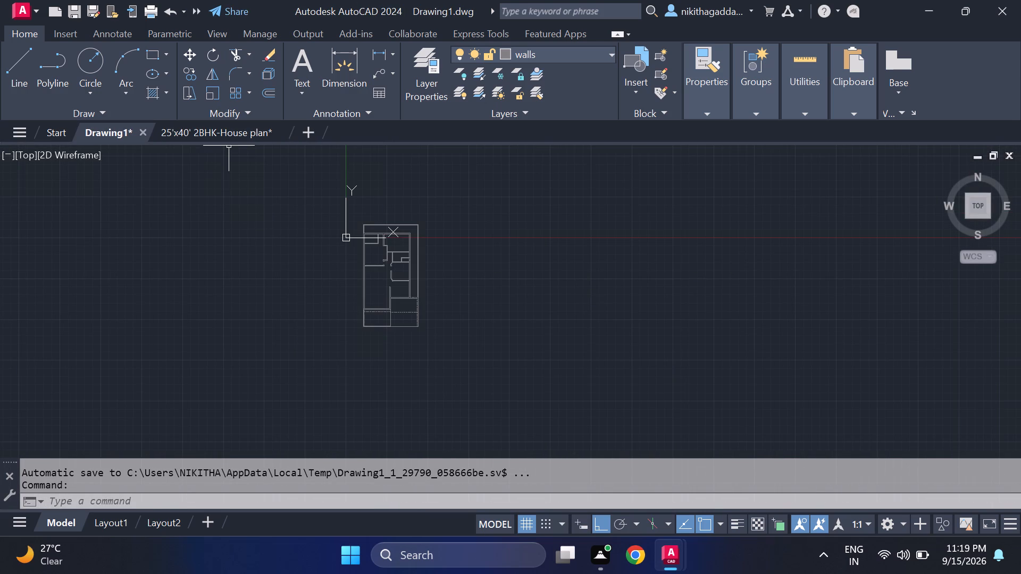
{"action": "left_click", "coordinate": [229, 135]}
{"action": "scroll", "coordinate": [430, 284], "scroll_direction": "down", "scroll_amount": 7}
{"action": "scroll", "coordinate": [634, 379], "scroll_direction": "down", "scroll_amount": 8}
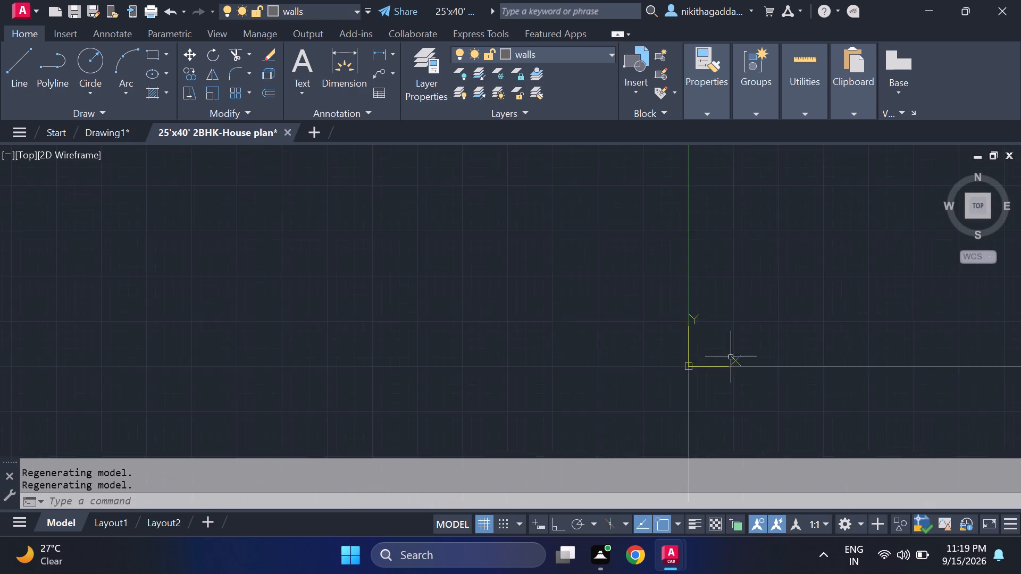
{"action": "scroll", "coordinate": [747, 354], "scroll_direction": "down", "scroll_amount": 1}
{"action": "middle_click_drag", "start_coordinate": [845, 342], "coordinate": [573, 132]}
{"action": "scroll", "coordinate": [579, 233], "scroll_direction": "down", "scroll_amount": 2}
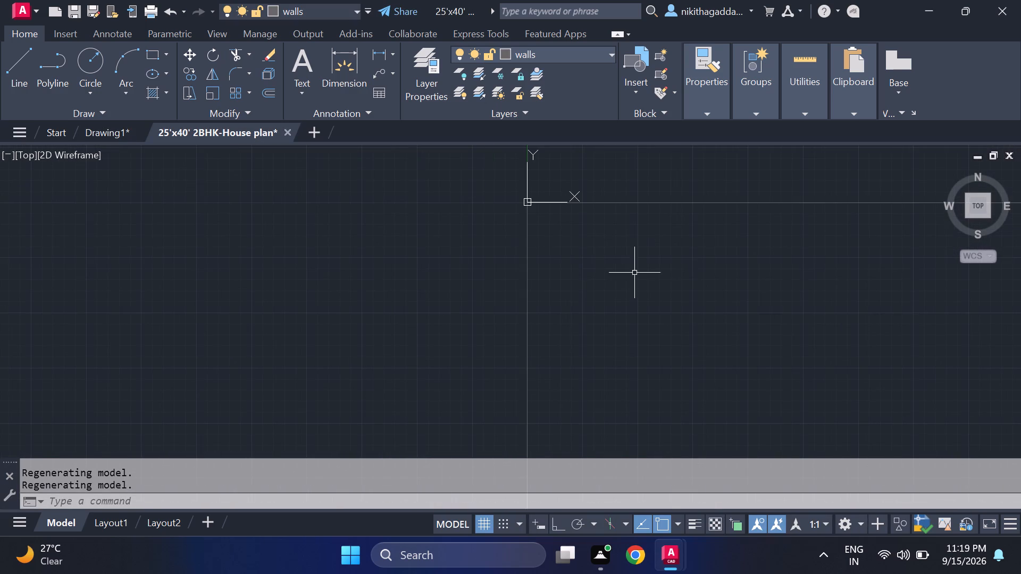
{"action": "scroll", "coordinate": [642, 280], "scroll_direction": "down", "scroll_amount": 8}
Erase the two long lines that meet at the origin of the 25'x40' 2BHK-House plan drawing.
{"action": "left_click_drag", "start_coordinate": [770, 254], "coordinate": [730, 272]}
{"action": "left_click", "coordinate": [497, 364]}
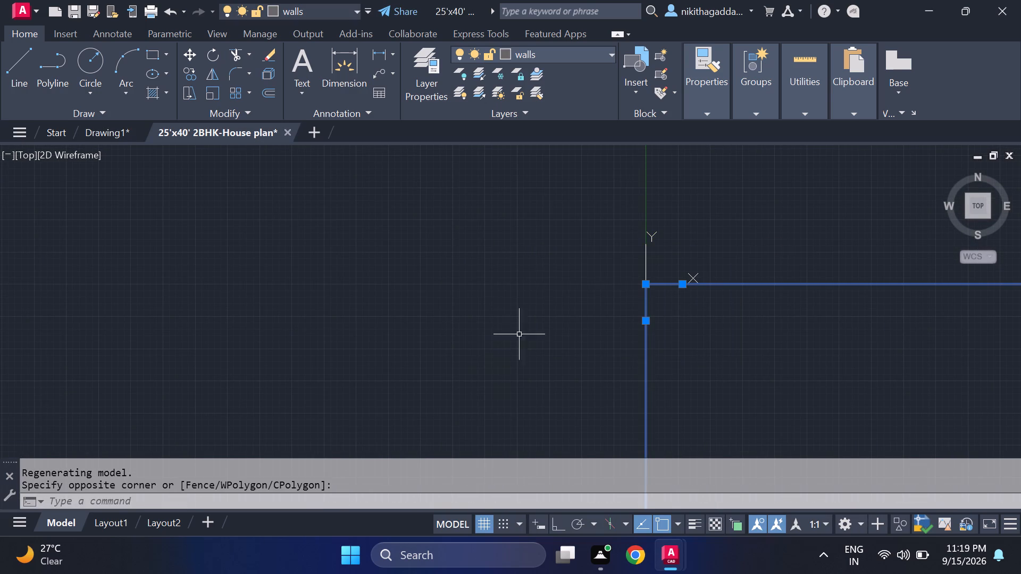
{"action": "scroll", "coordinate": [585, 327], "scroll_direction": "down", "scroll_amount": 7}
{"action": "scroll", "coordinate": [696, 337], "scroll_direction": "down", "scroll_amount": 7}
{"action": "key", "text": "Delete"}
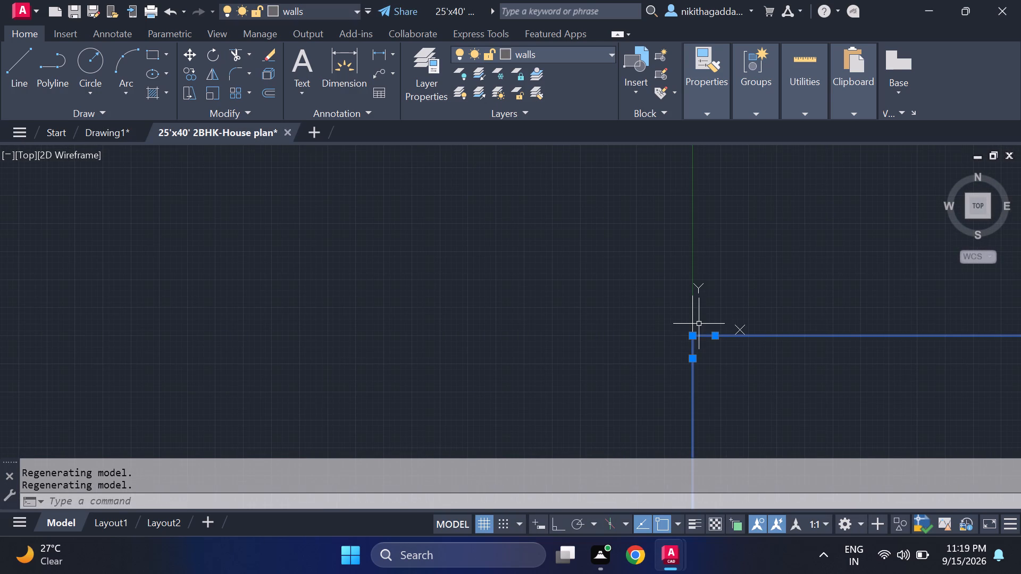
Open the drawing 27 X 39 [1053SQ FT] HP from the Documents folder and switch it to model space.
{"action": "left_click", "coordinate": [22, 131]}
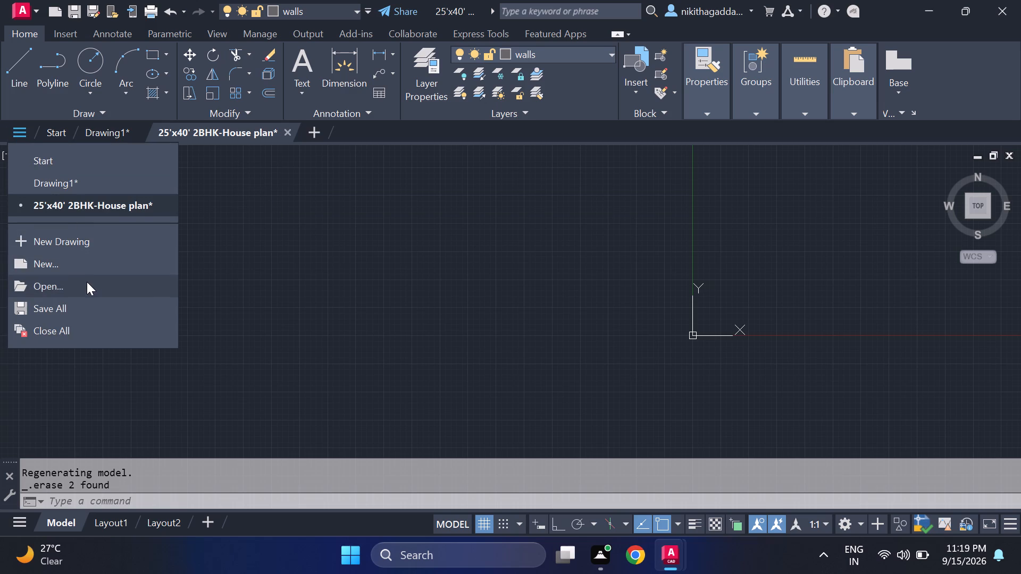
{"action": "left_click", "coordinate": [87, 282]}
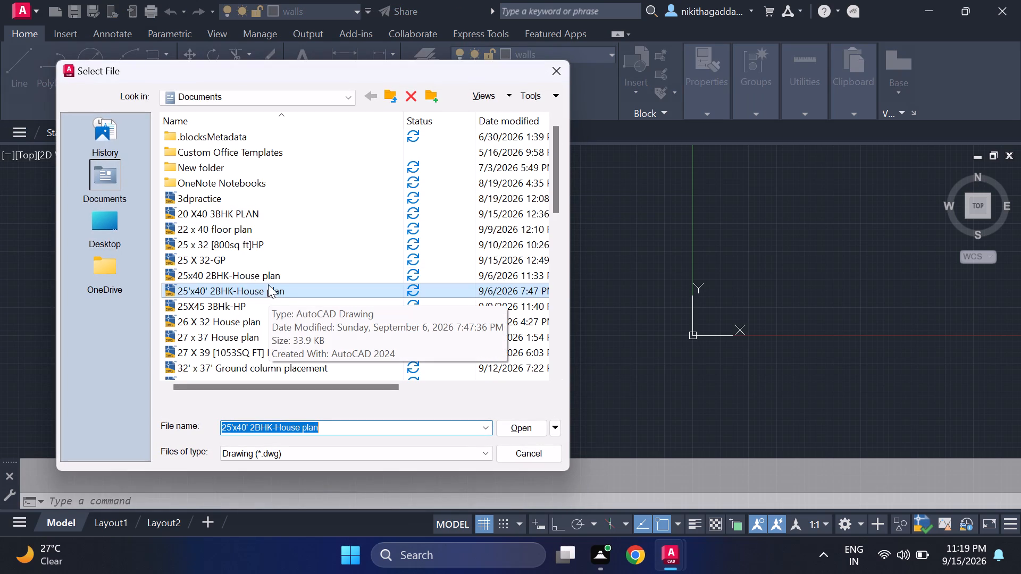
{"action": "left_click", "coordinate": [249, 351]}
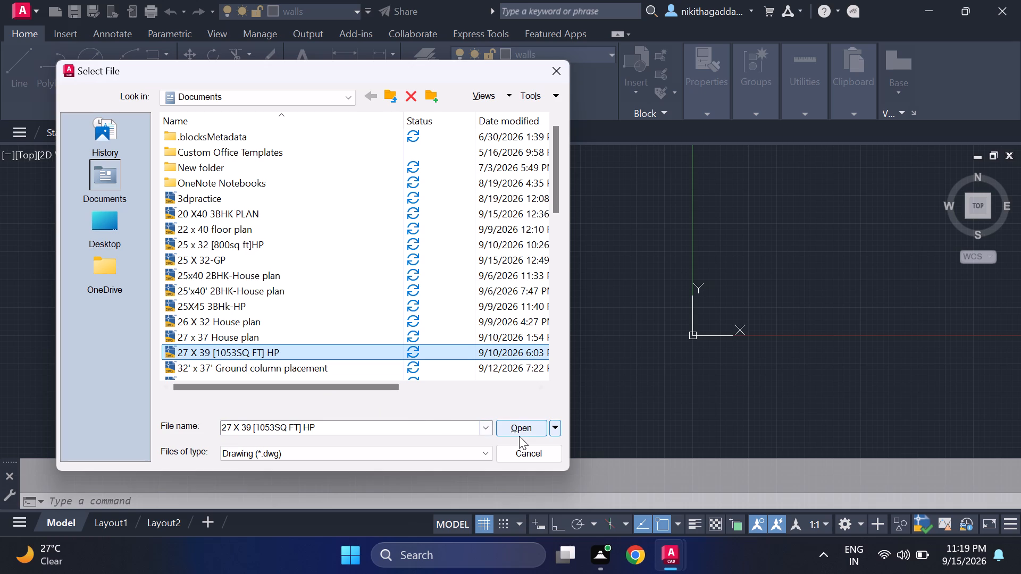
{"action": "left_click", "coordinate": [519, 435]}
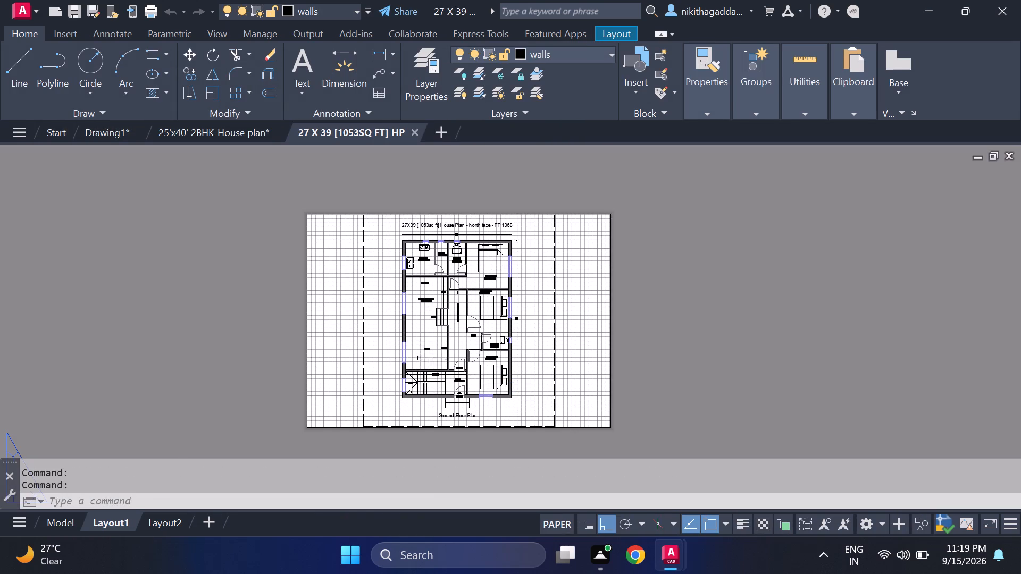
{"action": "left_click", "coordinate": [64, 517]}
Examine the room layout of the 27 X 39 plan, covering the bedrooms, passage, living and dining area, kitchen, store and toilet.
{"action": "scroll", "coordinate": [559, 298], "scroll_direction": "up", "scroll_amount": 2}
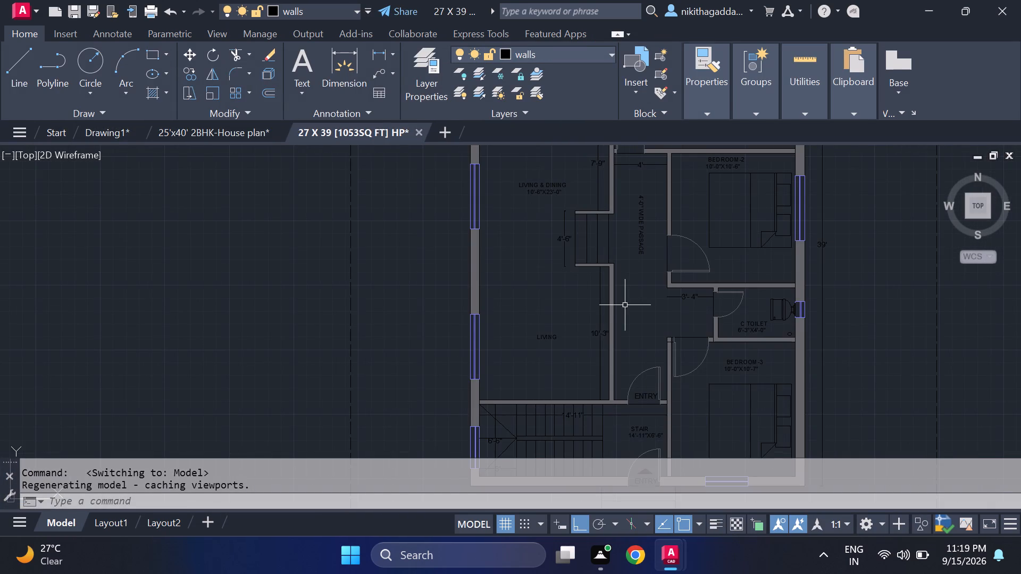
{"action": "middle_click_drag", "start_coordinate": [626, 305], "coordinate": [525, 336]}
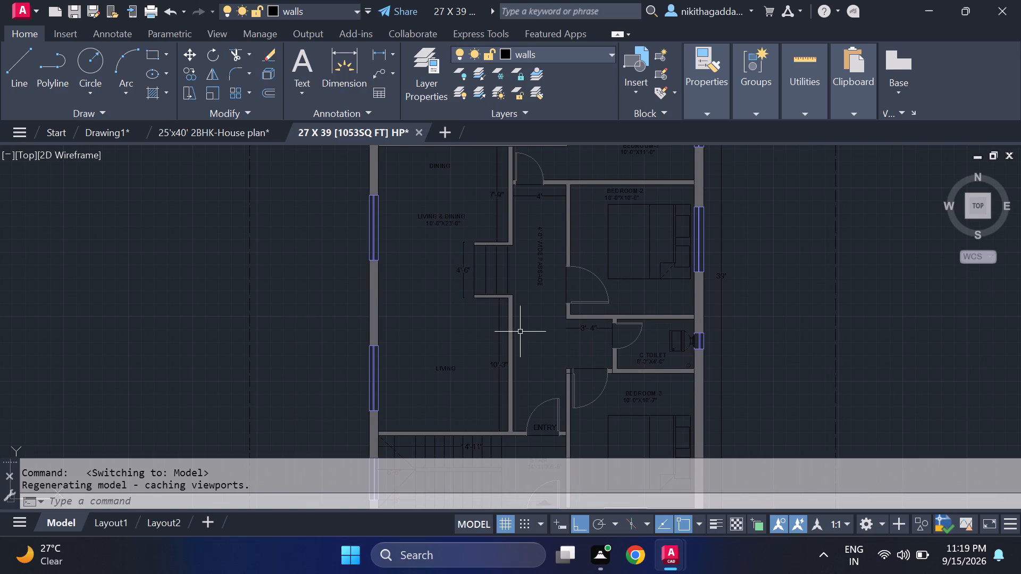
{"action": "scroll", "coordinate": [644, 243], "scroll_direction": "up", "scroll_amount": 1}
{"action": "scroll", "coordinate": [644, 243], "scroll_direction": "down", "scroll_amount": 2}
{"action": "scroll", "coordinate": [651, 286], "scroll_direction": "up", "scroll_amount": 1}
{"action": "middle_click_drag", "start_coordinate": [651, 286], "coordinate": [650, 262]}
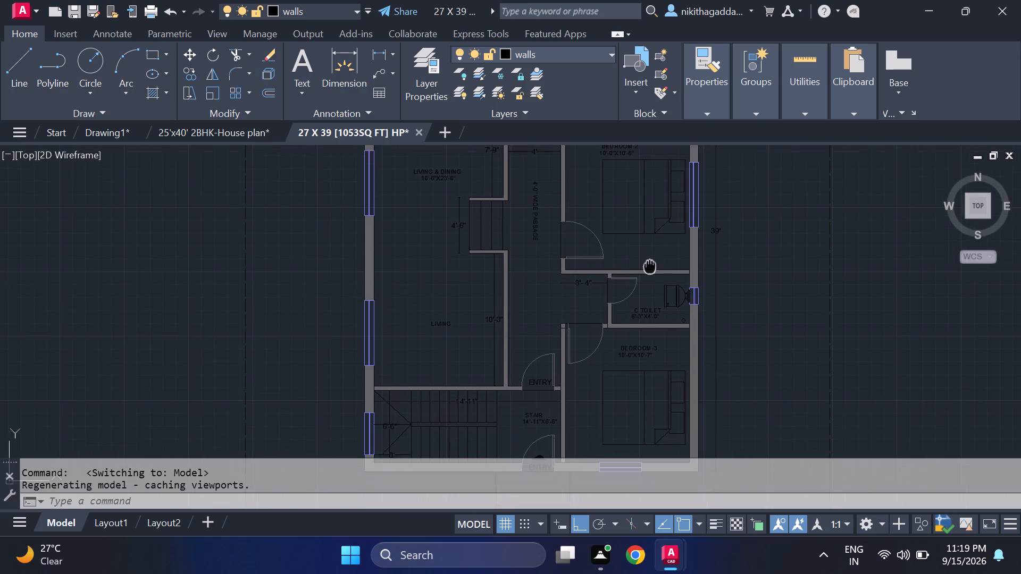
{"action": "middle_click_drag", "start_coordinate": [650, 262], "coordinate": [660, 370]}
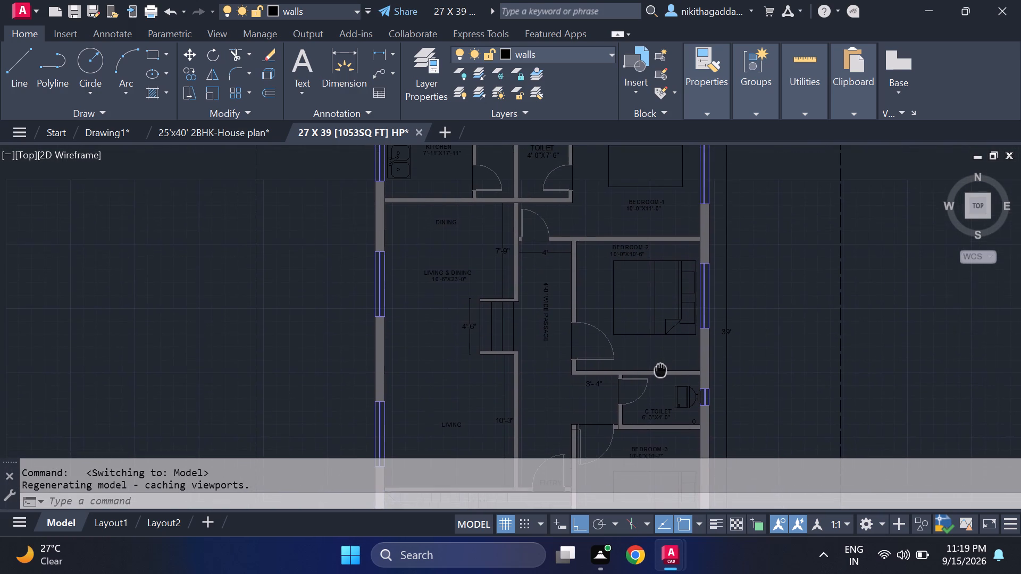
{"action": "middle_click_drag", "start_coordinate": [660, 370], "coordinate": [646, 407]}
{"action": "scroll", "coordinate": [628, 378], "scroll_direction": "up", "scroll_amount": 1}
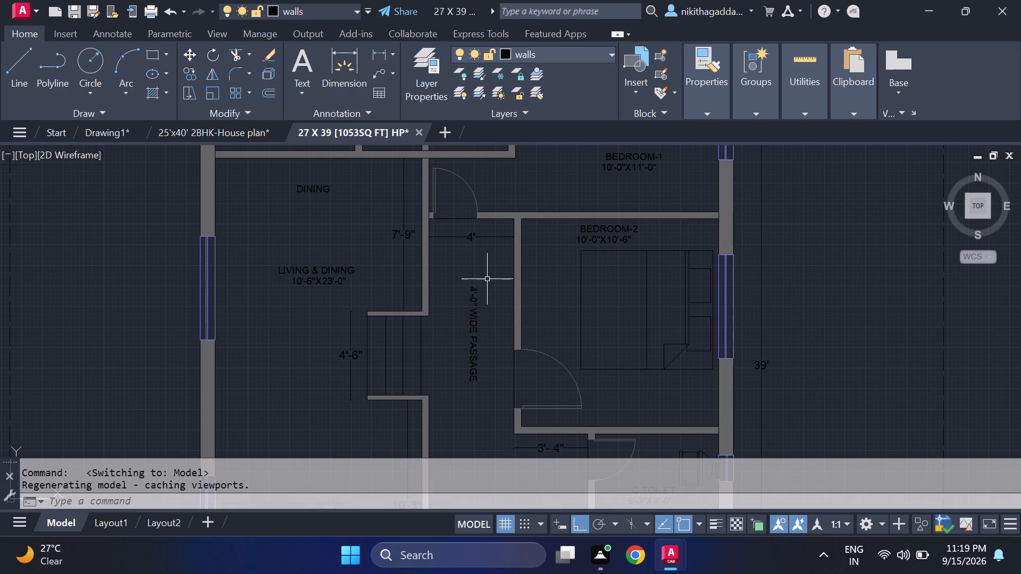
{"action": "middle_click_drag", "start_coordinate": [487, 283], "coordinate": [499, 334]}
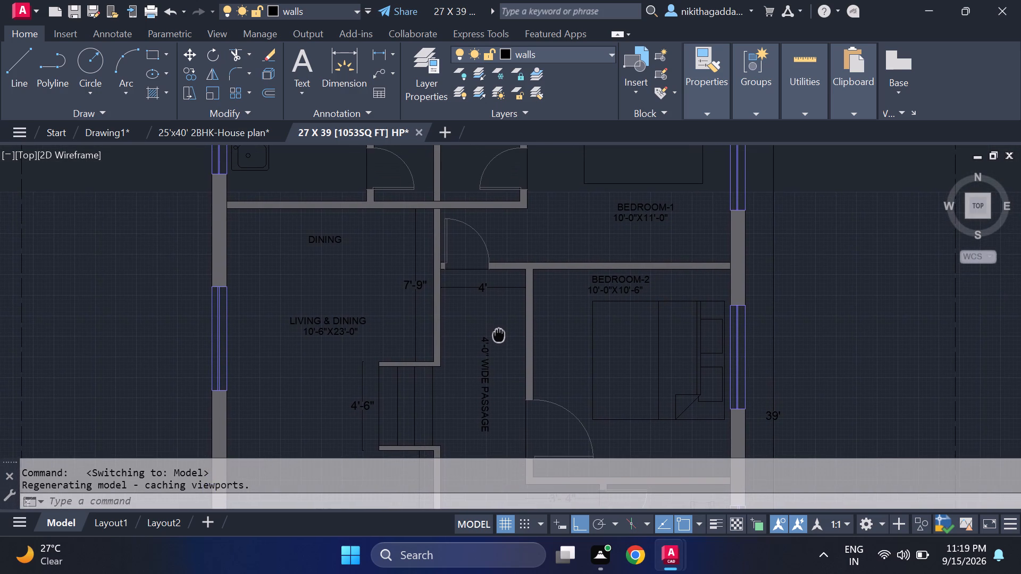
{"action": "middle_click_drag", "start_coordinate": [499, 334], "coordinate": [523, 374]}
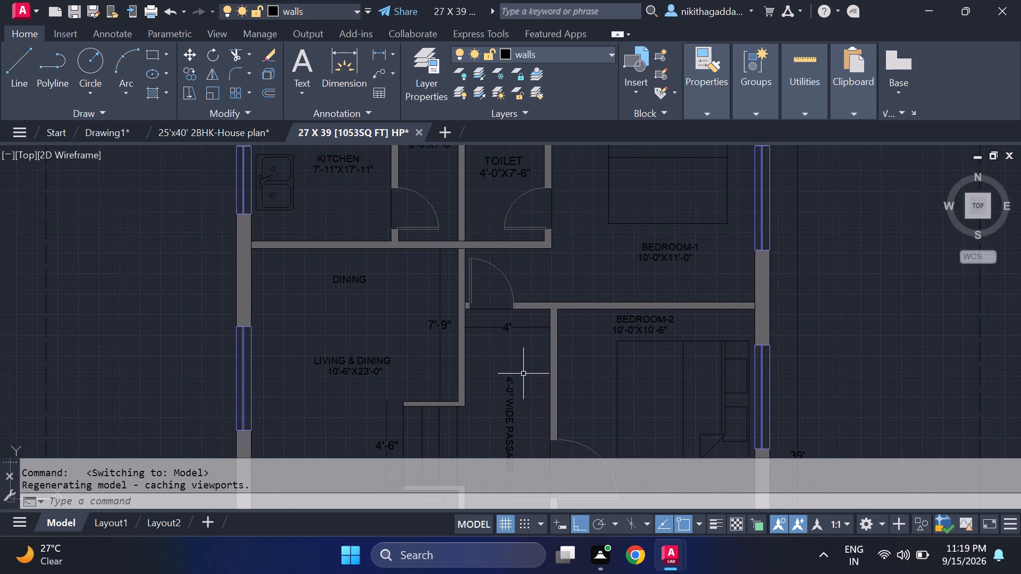
{"action": "scroll", "coordinate": [524, 372], "scroll_direction": "down", "scroll_amount": 2}
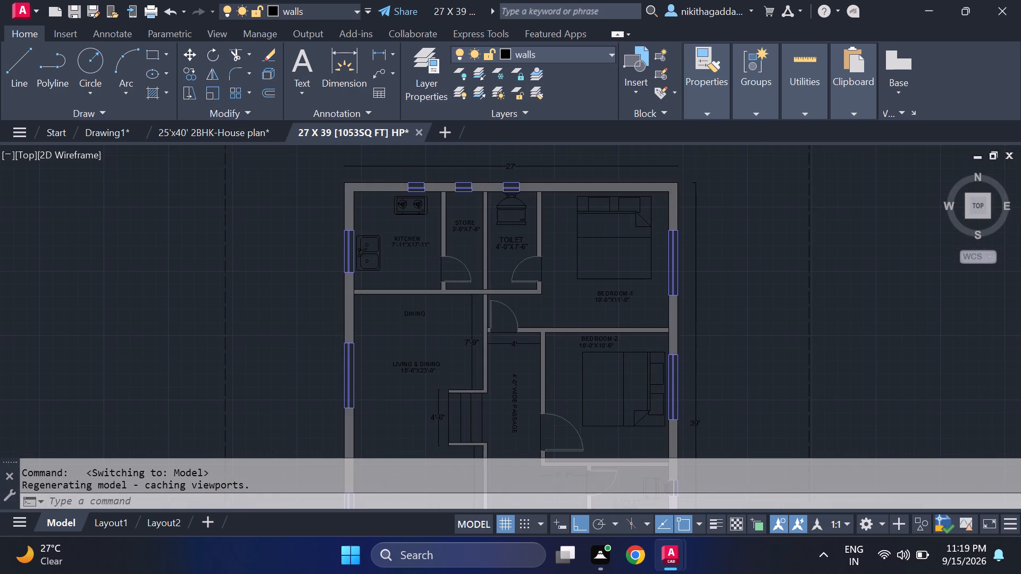
{"action": "scroll", "coordinate": [524, 372], "scroll_direction": "up", "scroll_amount": 1}
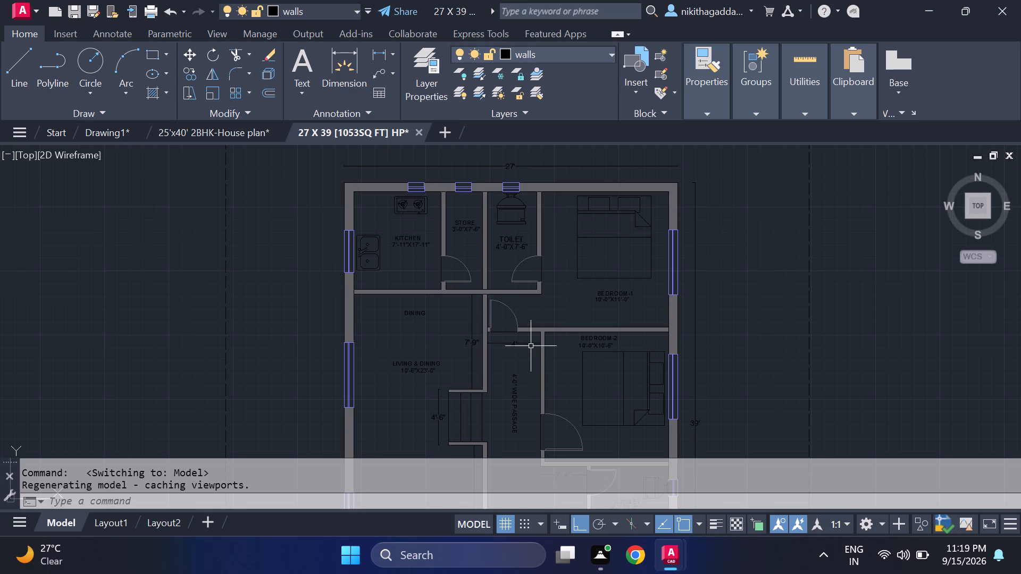
{"action": "middle_click_drag", "start_coordinate": [531, 346], "coordinate": [557, 369]}
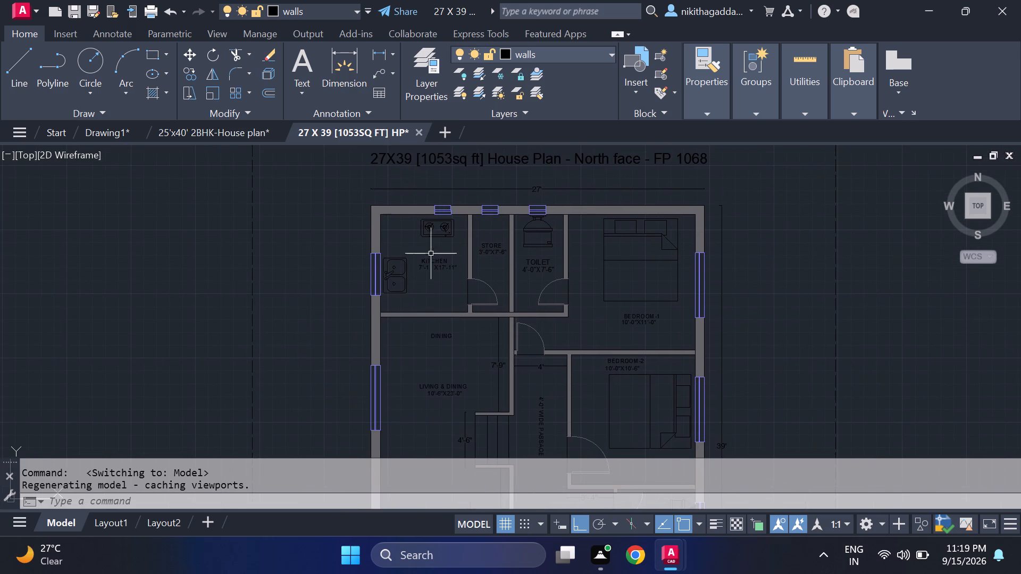
Select the stove, the double sink and the kitchen name and size labels in the 27 X 39 plan's kitchen.
{"action": "scroll", "coordinate": [440, 216], "scroll_direction": "up", "scroll_amount": 2}
{"action": "left_click", "coordinate": [479, 234]}
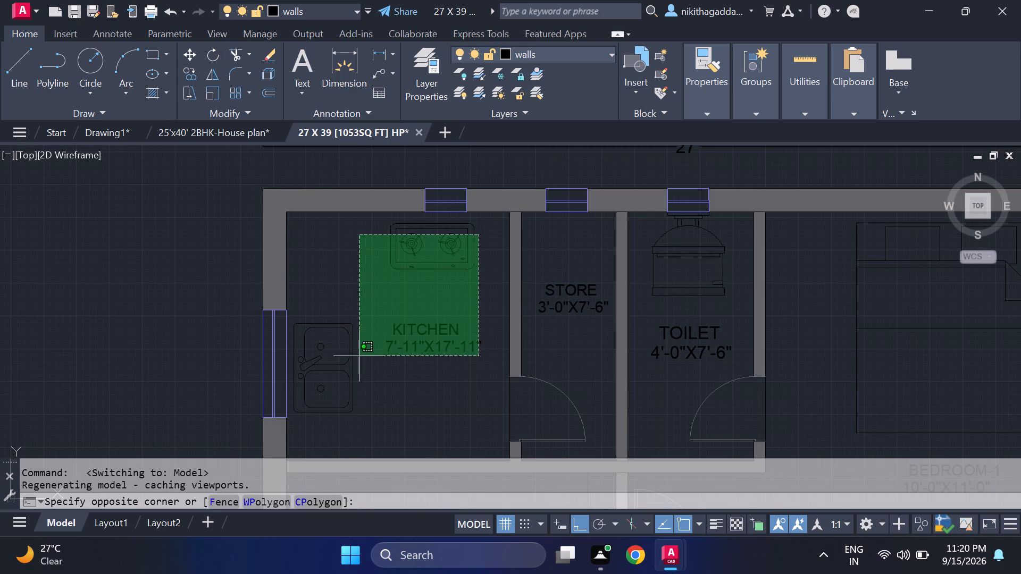
{"action": "left_click", "coordinate": [311, 411]}
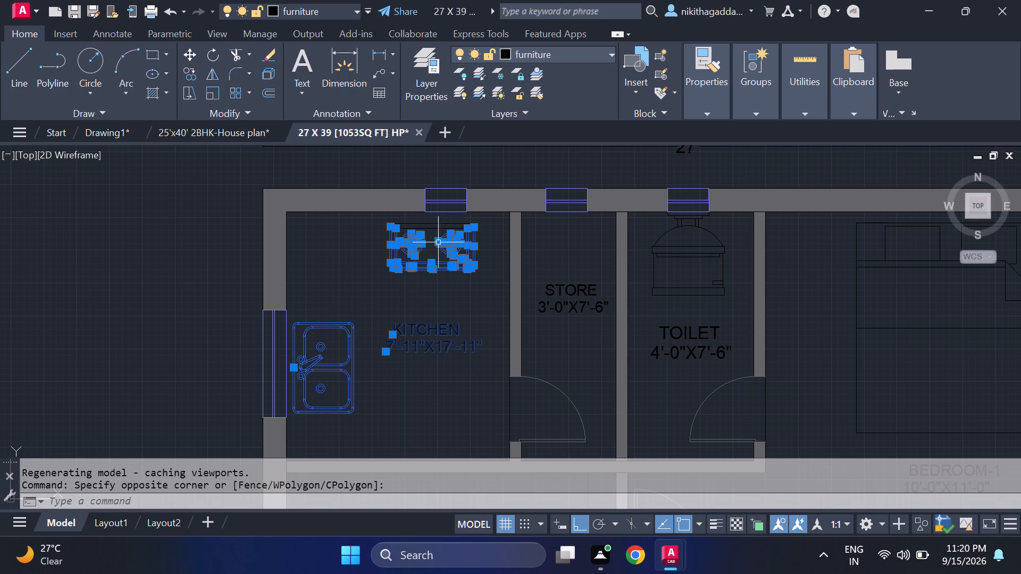
{"action": "scroll", "coordinate": [442, 230], "scroll_direction": "up", "scroll_amount": 2}
{"action": "left_click_drag", "start_coordinate": [506, 207], "coordinate": [495, 202]}
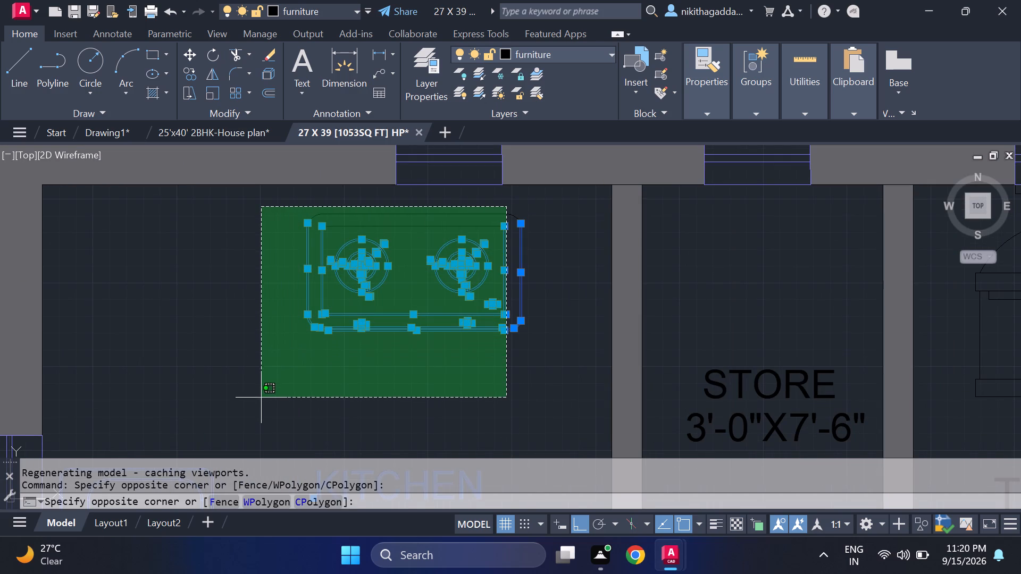
{"action": "left_click", "coordinate": [261, 398]}
{"action": "scroll", "coordinate": [333, 351], "scroll_direction": "down", "scroll_amount": 3}
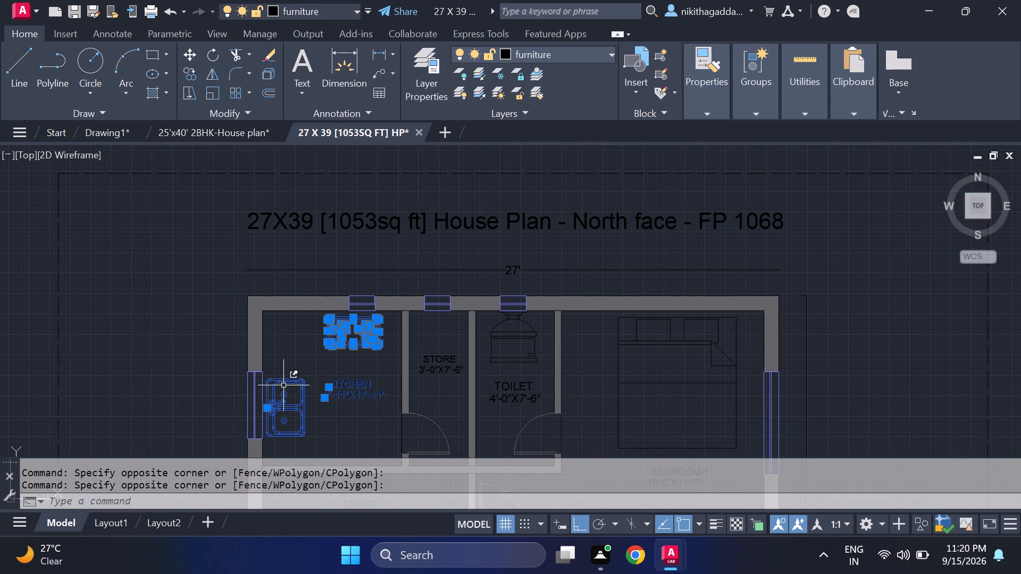
Add the lines of the window beside the kitchen sink, including both end lines, to the selection.
{"action": "middle_click_drag", "start_coordinate": [283, 380], "coordinate": [297, 367]}
{"action": "scroll", "coordinate": [249, 388], "scroll_direction": "up", "scroll_amount": 3}
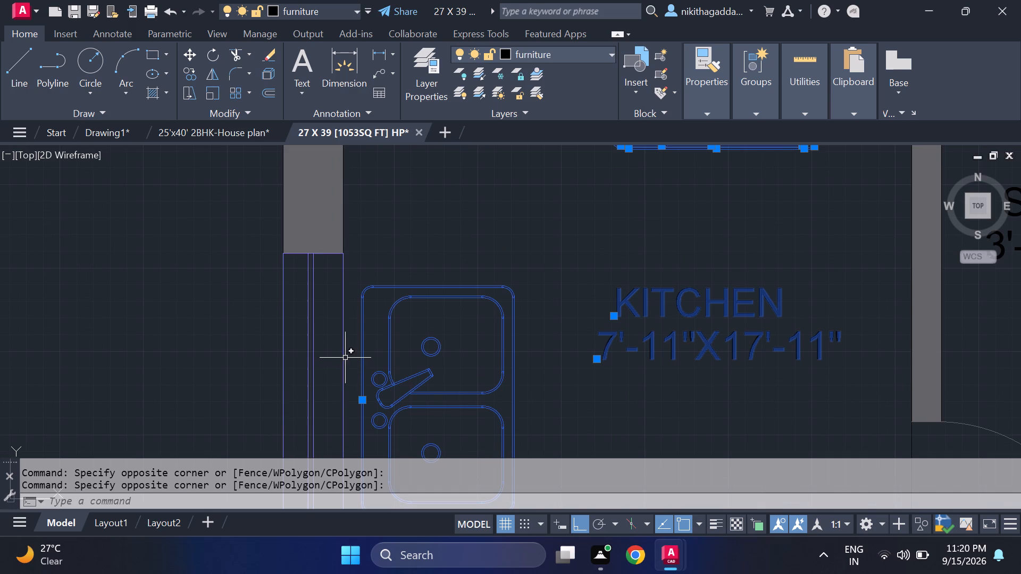
{"action": "left_click", "coordinate": [345, 358]}
{"action": "left_click_drag", "start_coordinate": [328, 369], "coordinate": [269, 384]}
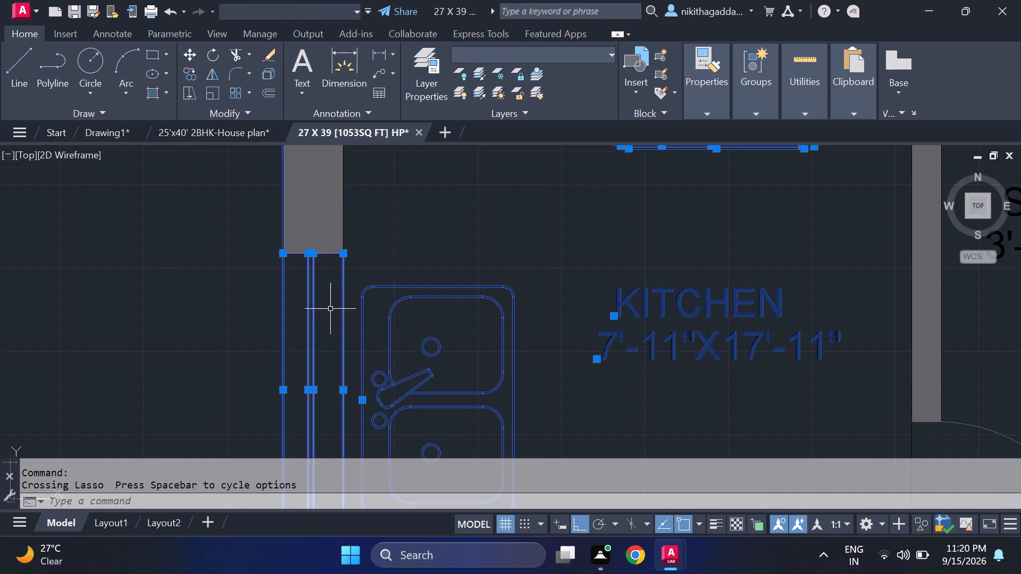
{"action": "scroll", "coordinate": [324, 258], "scroll_direction": "up", "scroll_amount": 2}
{"action": "left_click", "coordinate": [324, 249]}
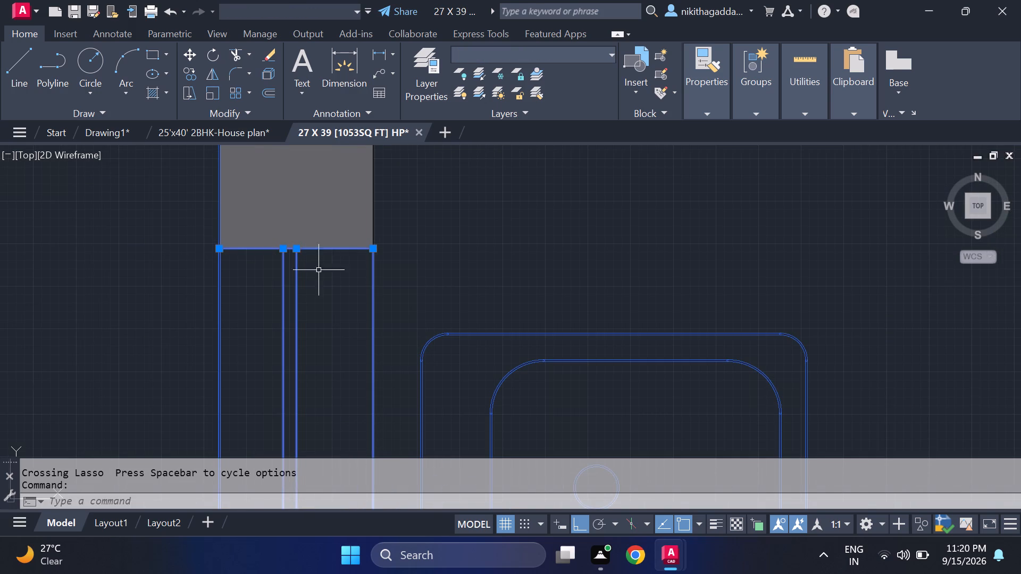
{"action": "scroll", "coordinate": [321, 337], "scroll_direction": "down", "scroll_amount": 3}
{"action": "middle_click_drag", "start_coordinate": [319, 367], "coordinate": [298, 189]}
{"action": "scroll", "coordinate": [284, 316], "scroll_direction": "up", "scroll_amount": 3}
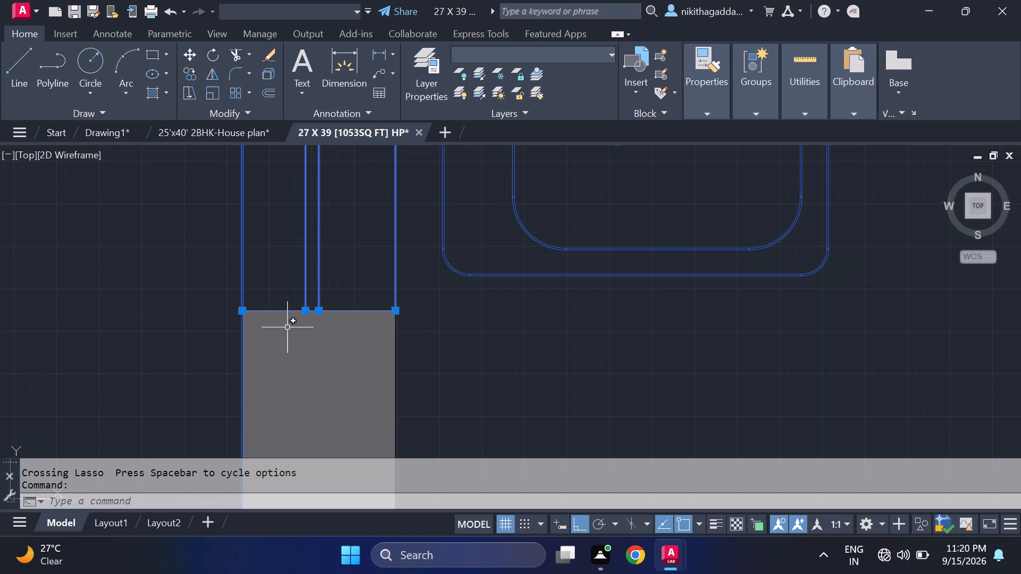
{"action": "left_click", "coordinate": [283, 310]}
Add the lines of the top-wall window by the stove to the selection and copy all selected kitchen pieces.
{"action": "scroll", "coordinate": [380, 305], "scroll_direction": "down", "scroll_amount": 4}
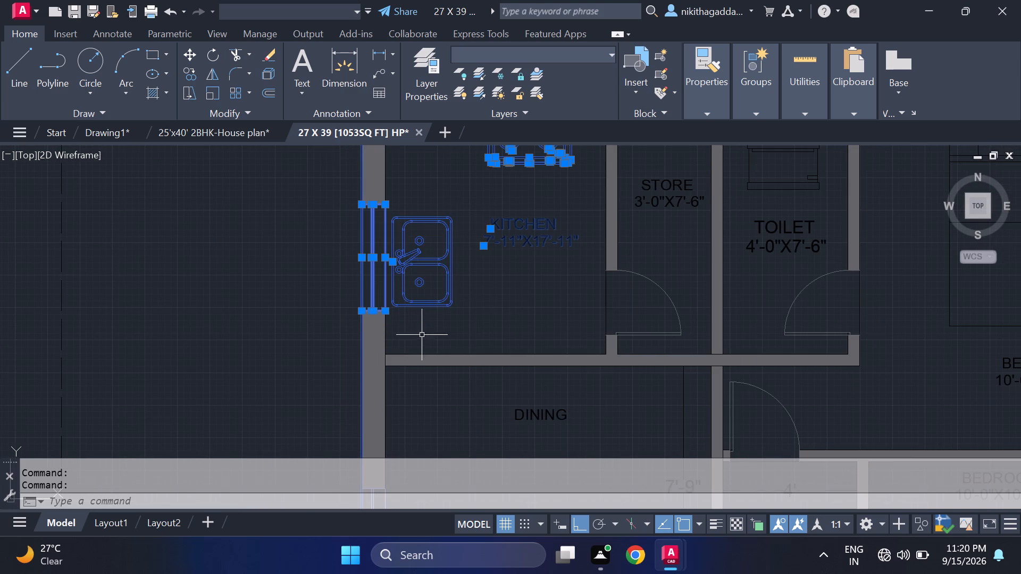
{"action": "scroll", "coordinate": [449, 323], "scroll_direction": "down", "scroll_amount": 1}
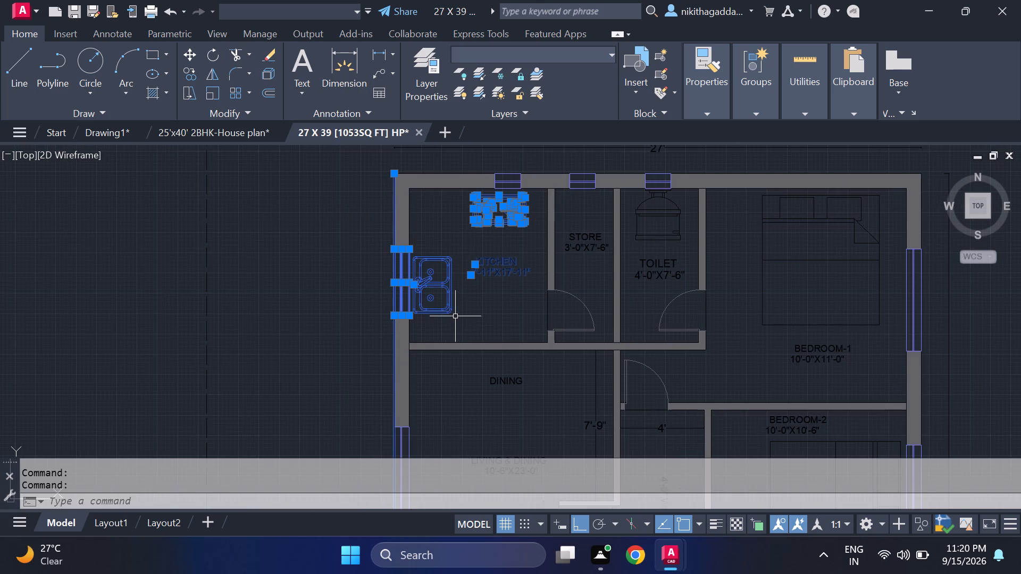
{"action": "middle_click_drag", "start_coordinate": [455, 316], "coordinate": [441, 337]}
{"action": "scroll", "coordinate": [509, 171], "scroll_direction": "up", "scroll_amount": 4}
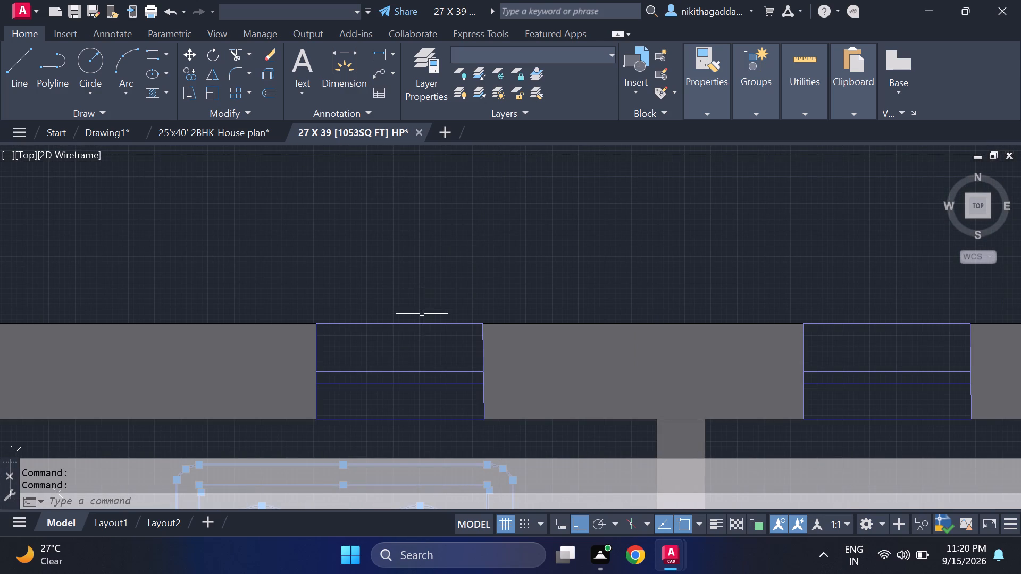
{"action": "left_click", "coordinate": [416, 321]}
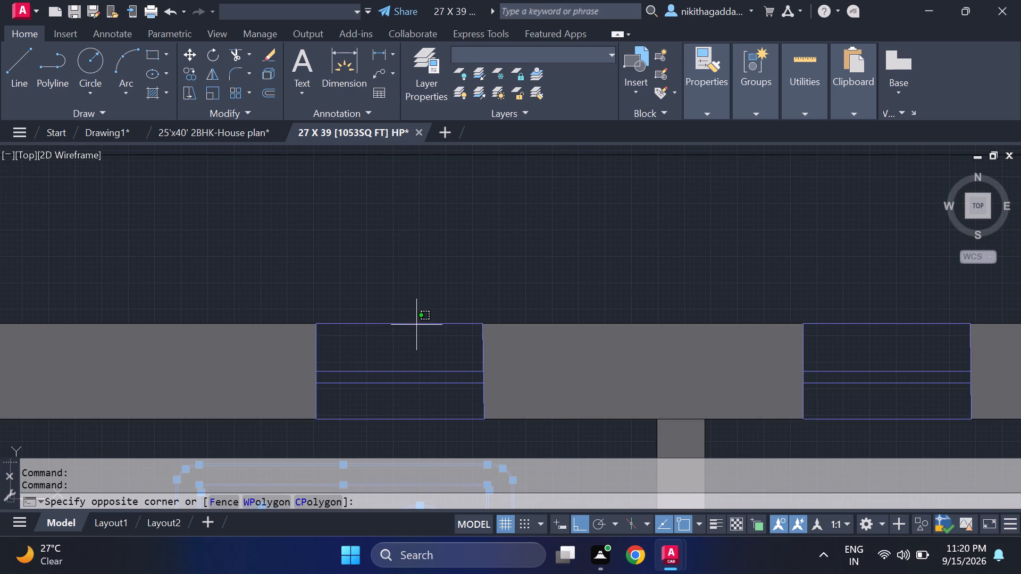
{"action": "left_click", "coordinate": [416, 325]}
{"action": "left_click", "coordinate": [409, 352]}
{"action": "left_click", "coordinate": [355, 402]}
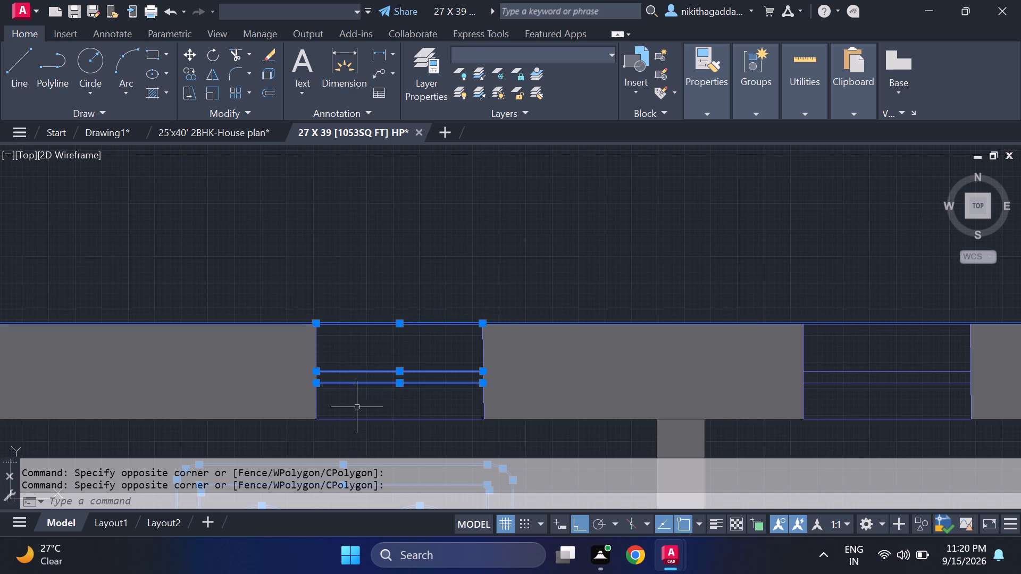
{"action": "left_click", "coordinate": [359, 418]}
{"action": "left_click", "coordinate": [318, 403]}
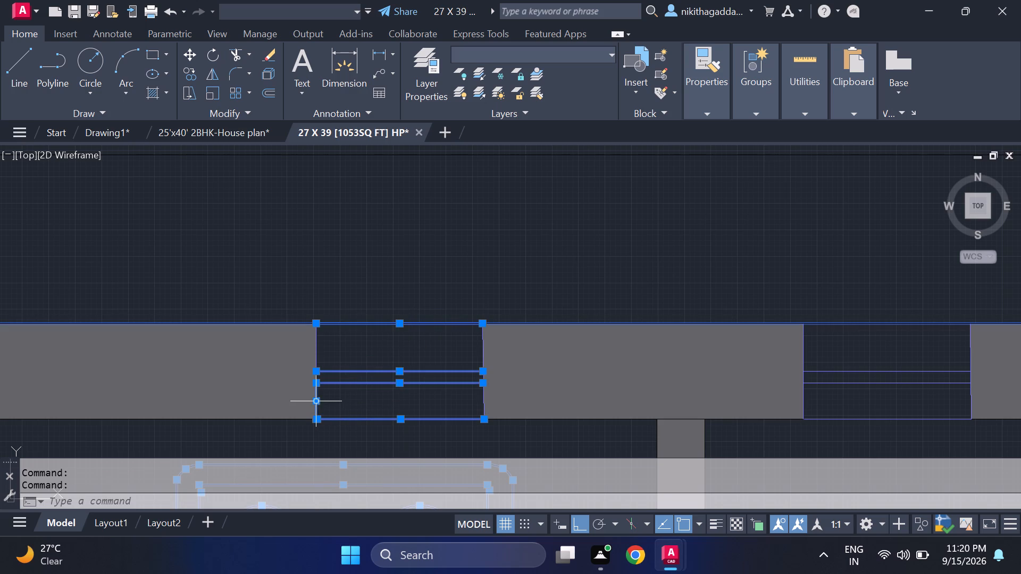
{"action": "left_click", "coordinate": [316, 343]}
{"action": "left_click", "coordinate": [483, 350]}
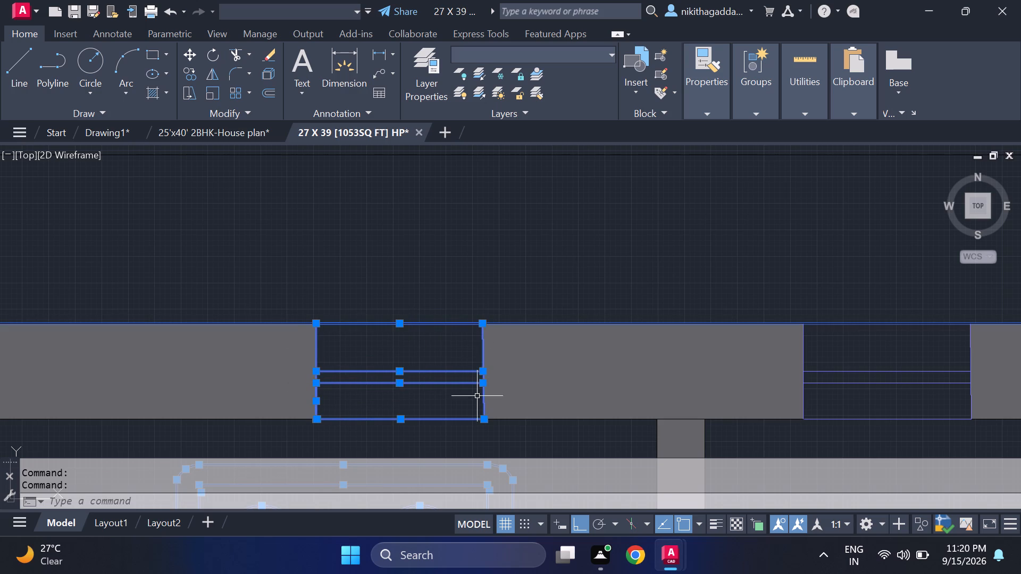
{"action": "key", "text": "ctrl+c"}
Switch to Drawing1 and paste the copied kitchen fixtures, labels and windows in the empty area west of the floor plan.
{"action": "left_click", "coordinate": [106, 131]}
{"action": "key", "text": "ctrl+v"}
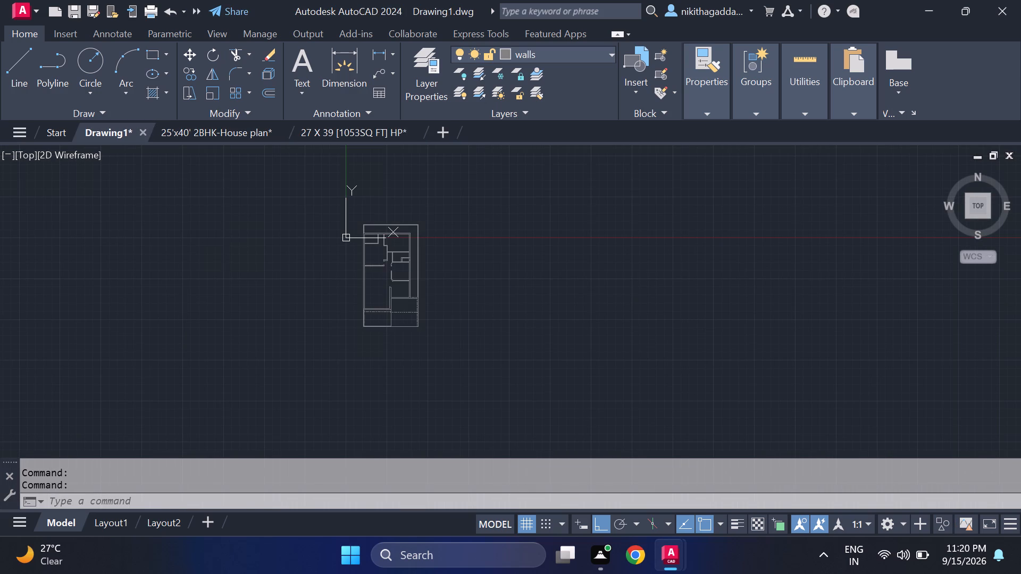
{"action": "left_click", "coordinate": [308, 293]}
{"action": "scroll", "coordinate": [280, 317], "scroll_direction": "up", "scroll_amount": 3}
{"action": "middle_click_drag", "start_coordinate": [434, 277], "coordinate": [434, 277]}
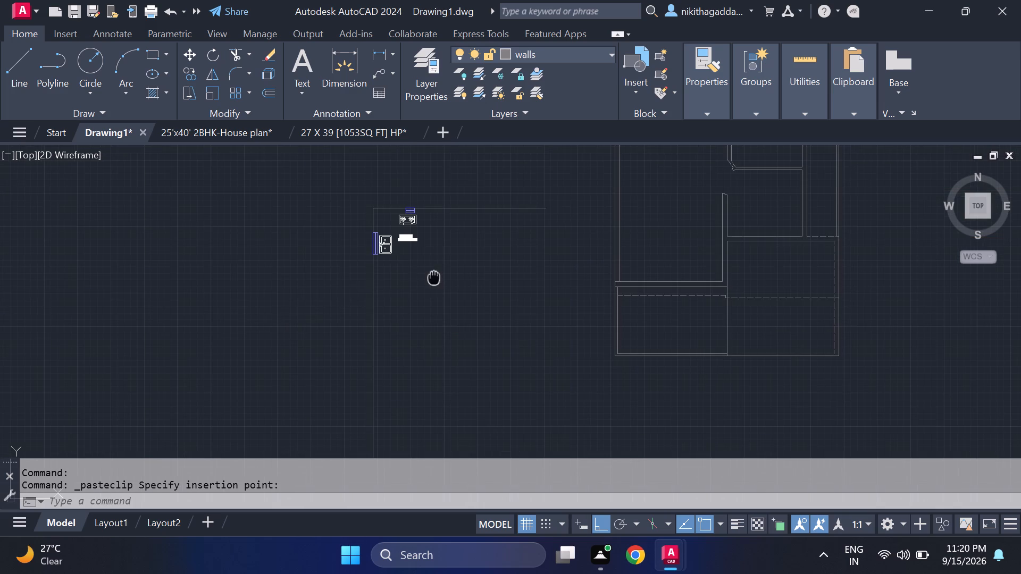
{"action": "middle_click_drag", "start_coordinate": [434, 277], "coordinate": [341, 299]}
{"action": "scroll", "coordinate": [318, 229], "scroll_direction": "up", "scroll_amount": 2}
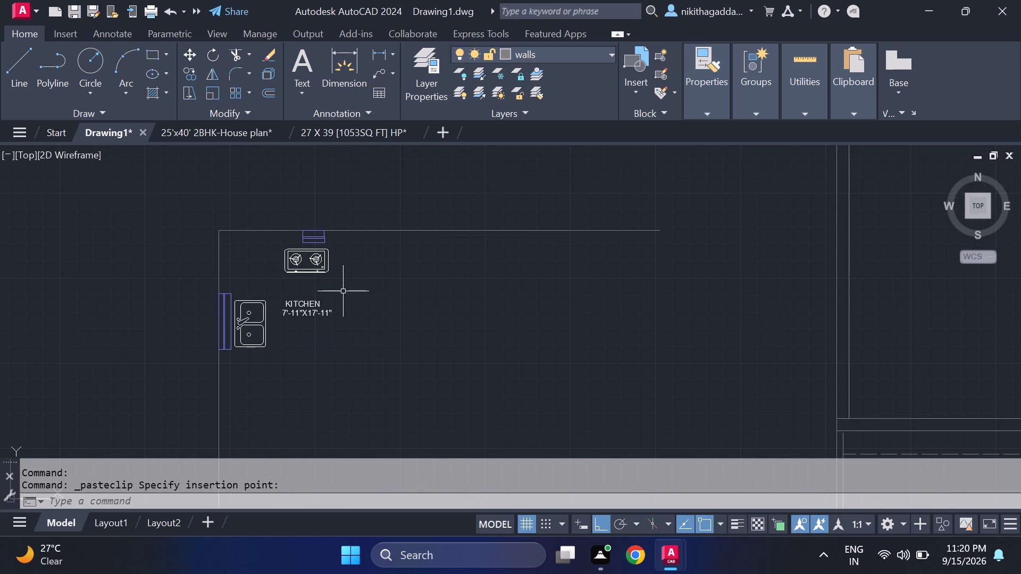
{"action": "scroll", "coordinate": [343, 292], "scroll_direction": "up", "scroll_amount": 1}
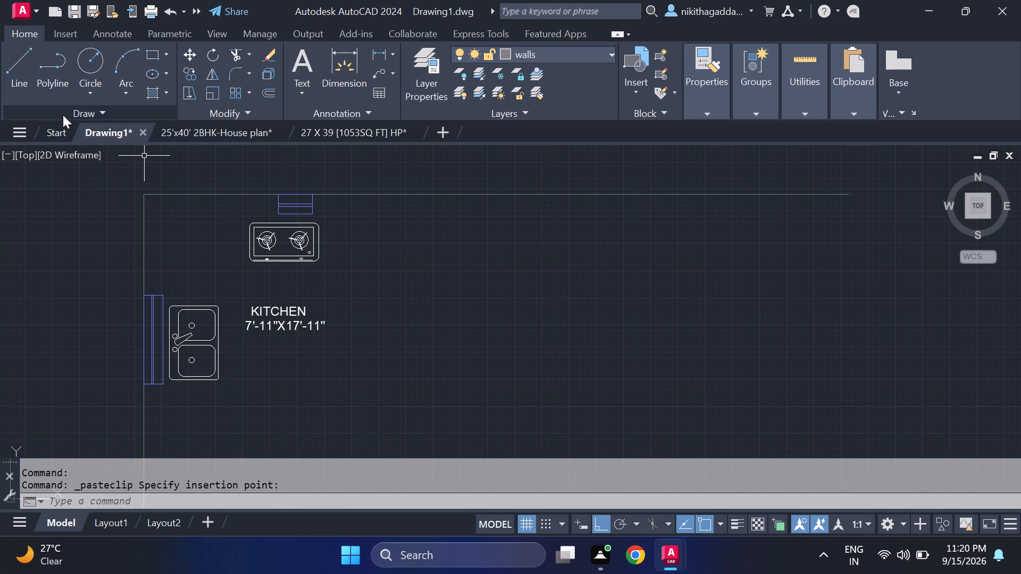
Open the drawing GROUND FLOOR& FIRST FLOOR PLAN from the Documents folder and look over both floor layouts.
{"action": "left_click", "coordinate": [15, 131]}
{"action": "left_click", "coordinate": [123, 300]}
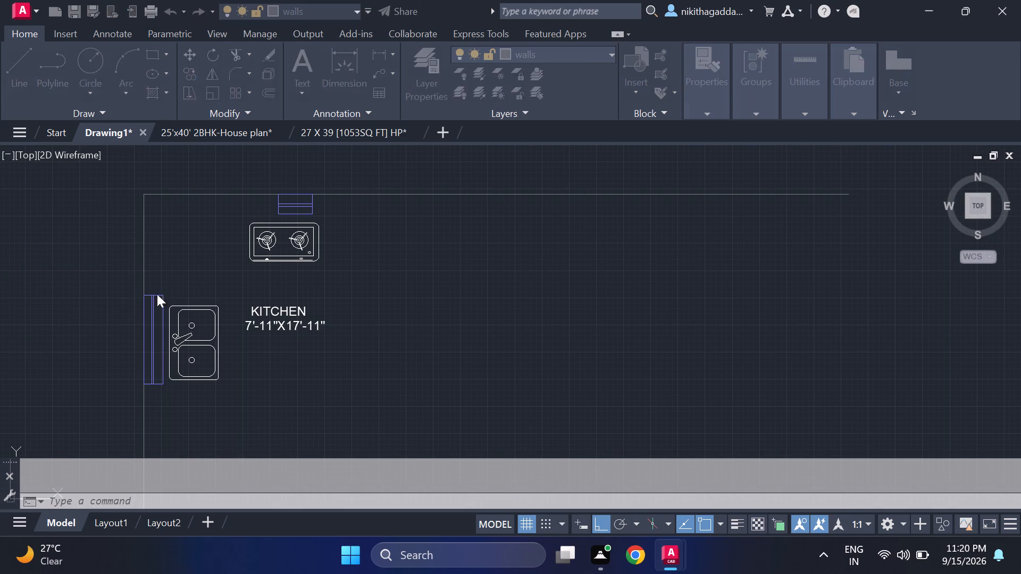
{"action": "scroll", "coordinate": [271, 308], "scroll_direction": "down", "scroll_amount": 5}
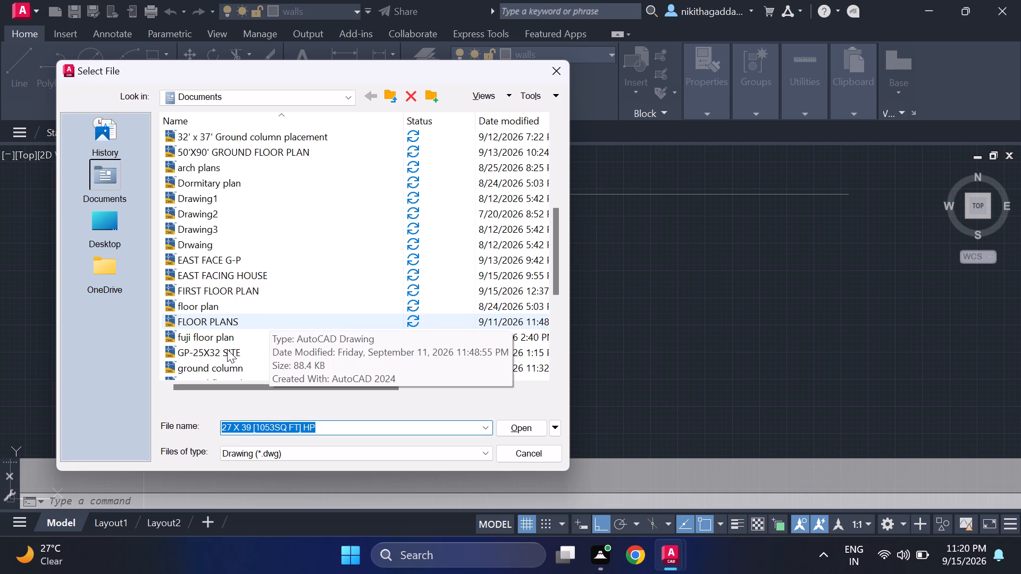
{"action": "scroll", "coordinate": [228, 349], "scroll_direction": "down", "scroll_amount": 3}
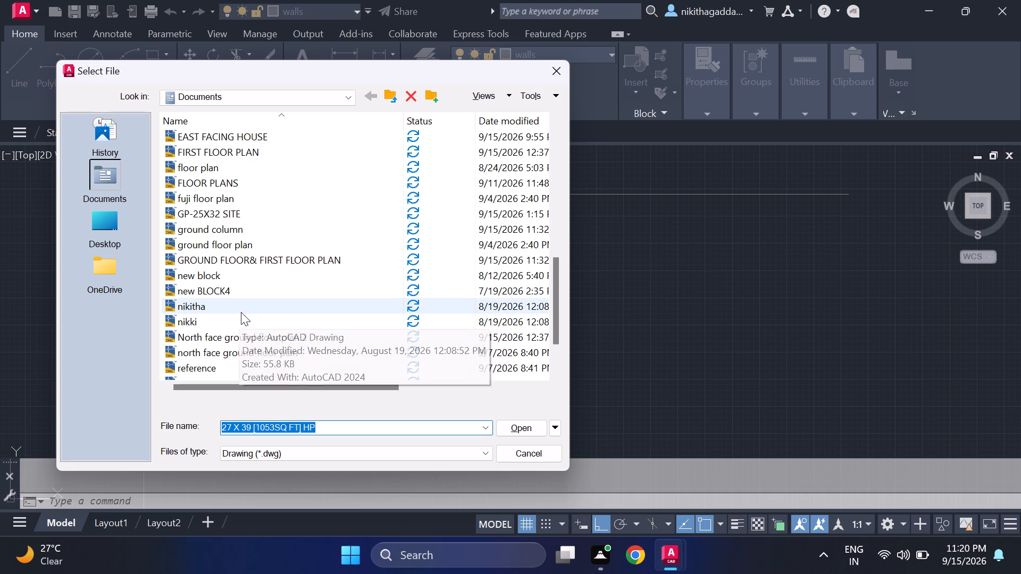
{"action": "left_click", "coordinate": [254, 261]}
{"action": "left_click", "coordinate": [523, 428]}
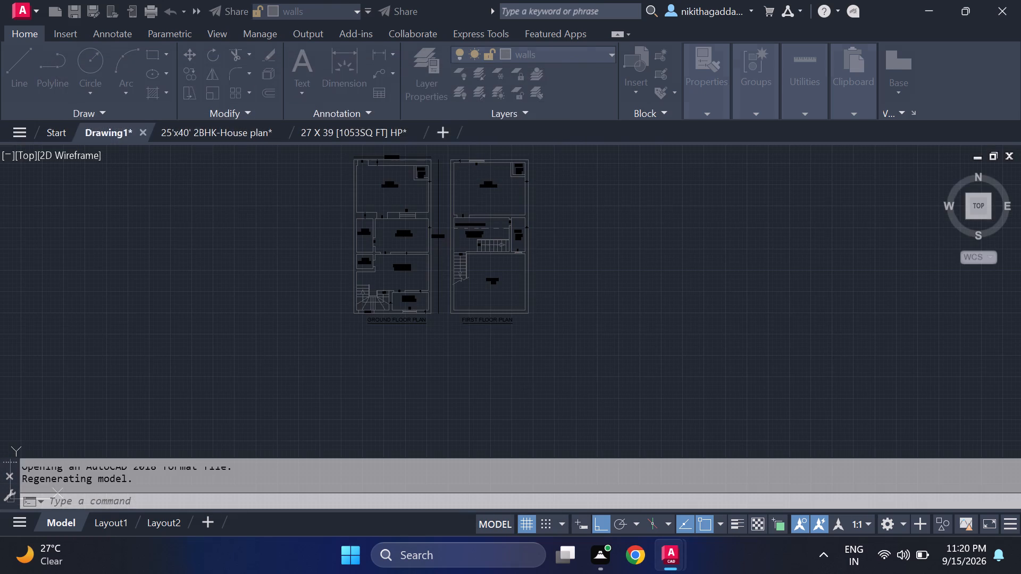
{"action": "scroll", "coordinate": [426, 264], "scroll_direction": "up", "scroll_amount": 2}
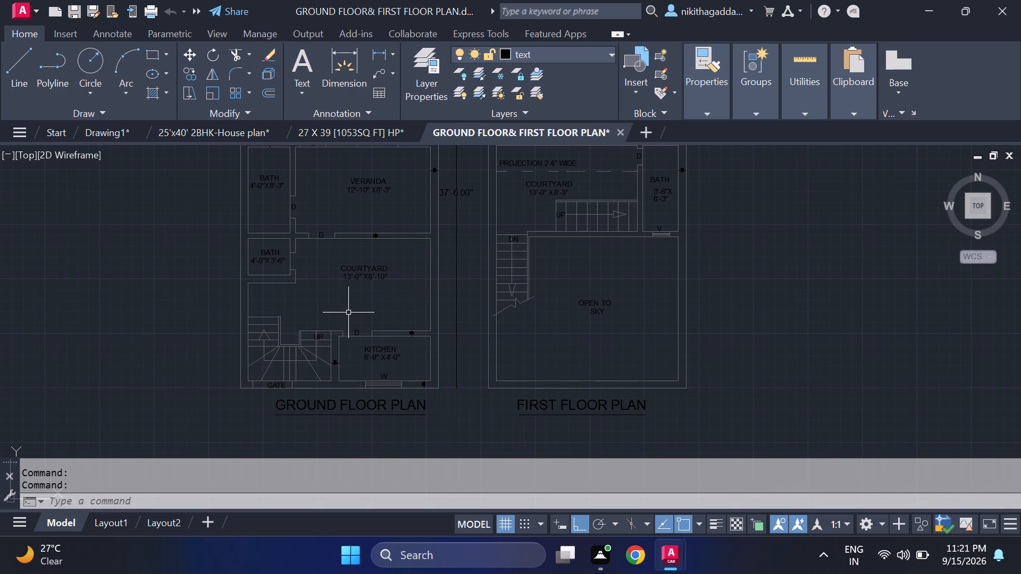
{"action": "middle_click_drag", "start_coordinate": [348, 313], "coordinate": [339, 392]}
{"action": "scroll", "coordinate": [339, 316], "scroll_direction": "up", "scroll_amount": 1}
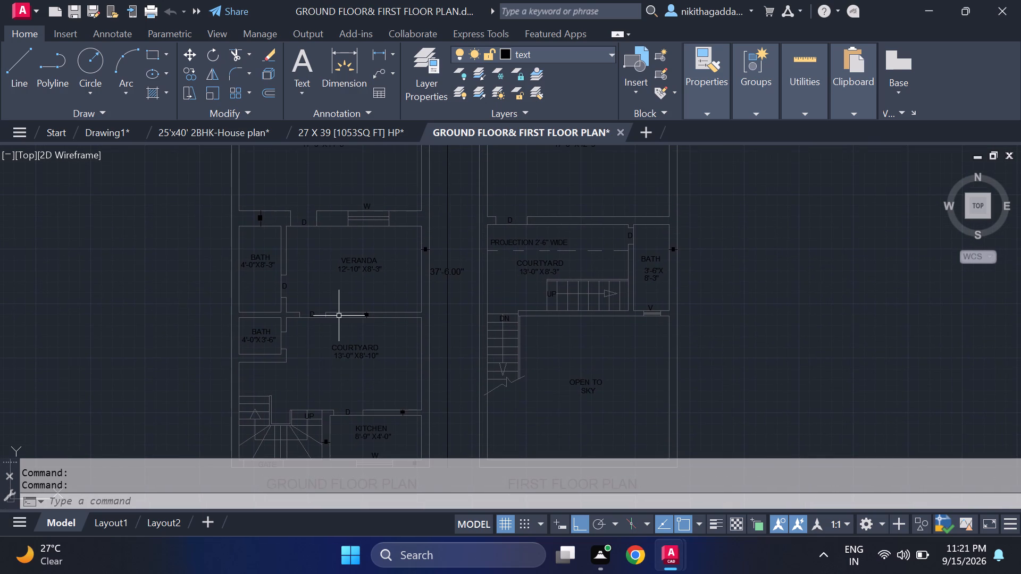
{"action": "scroll", "coordinate": [339, 316], "scroll_direction": "down", "scroll_amount": 2}
Open the drawing TYPICAL FLOOR PLAN from the Documents folder.
{"action": "left_click", "coordinate": [6, 127]}
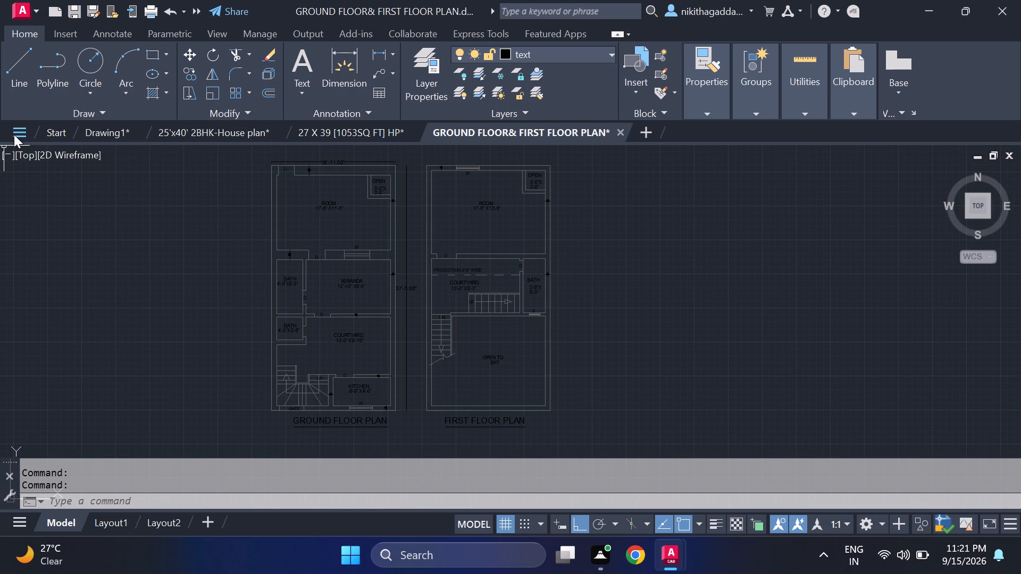
{"action": "left_click", "coordinate": [14, 134]}
{"action": "left_click", "coordinate": [86, 325]}
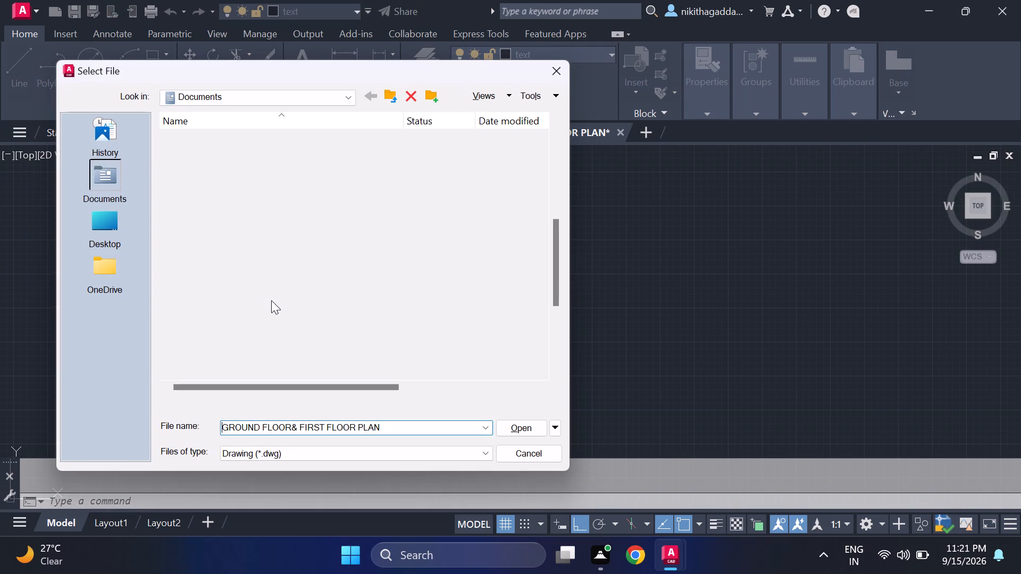
{"action": "scroll", "coordinate": [248, 360], "scroll_direction": "down", "scroll_amount": 4}
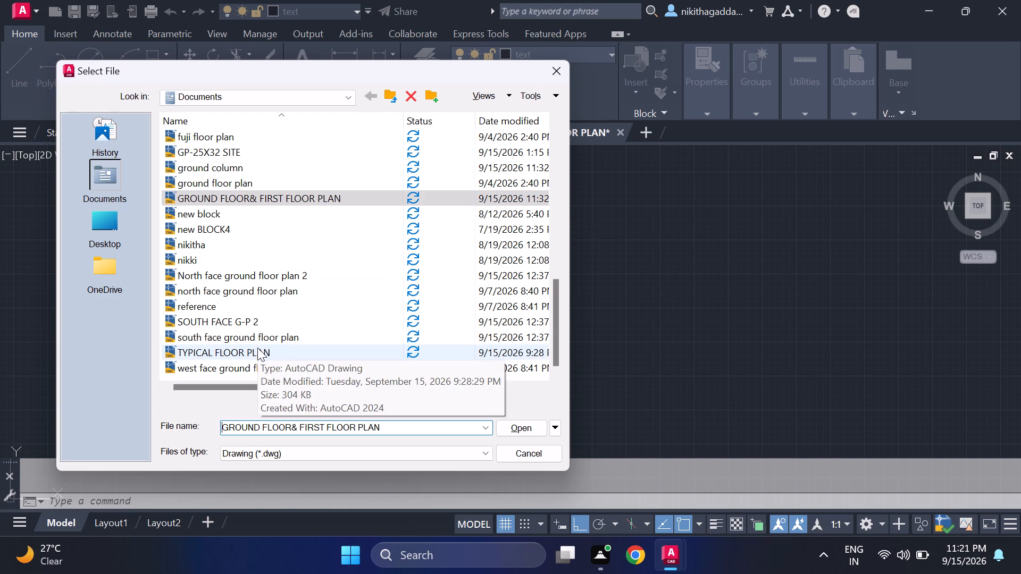
{"action": "left_click", "coordinate": [257, 349]}
{"action": "left_click", "coordinate": [519, 431]}
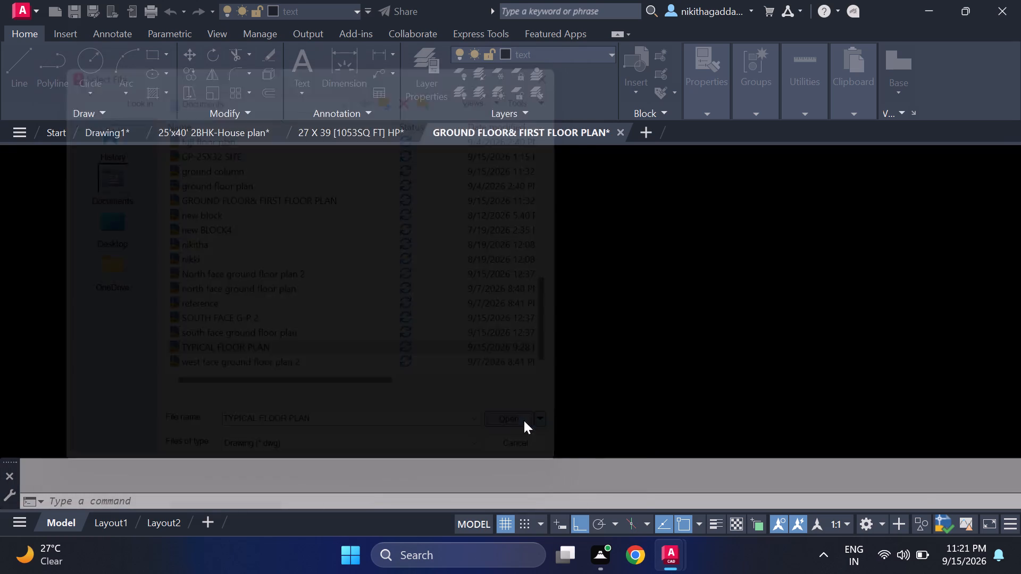
Select the six-seat dining table in the 21'2"X10'6" LIV/DIN room and the small rectangular table in the DWG room.
{"action": "scroll", "coordinate": [298, 299], "scroll_direction": "up", "scroll_amount": 2}
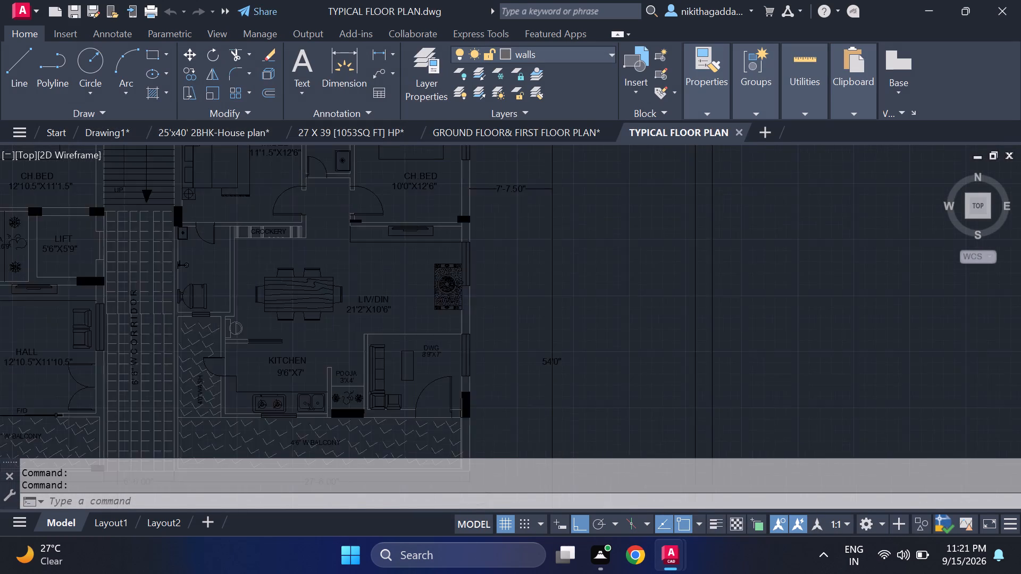
{"action": "left_click", "coordinate": [350, 244]}
{"action": "left_click", "coordinate": [277, 340]}
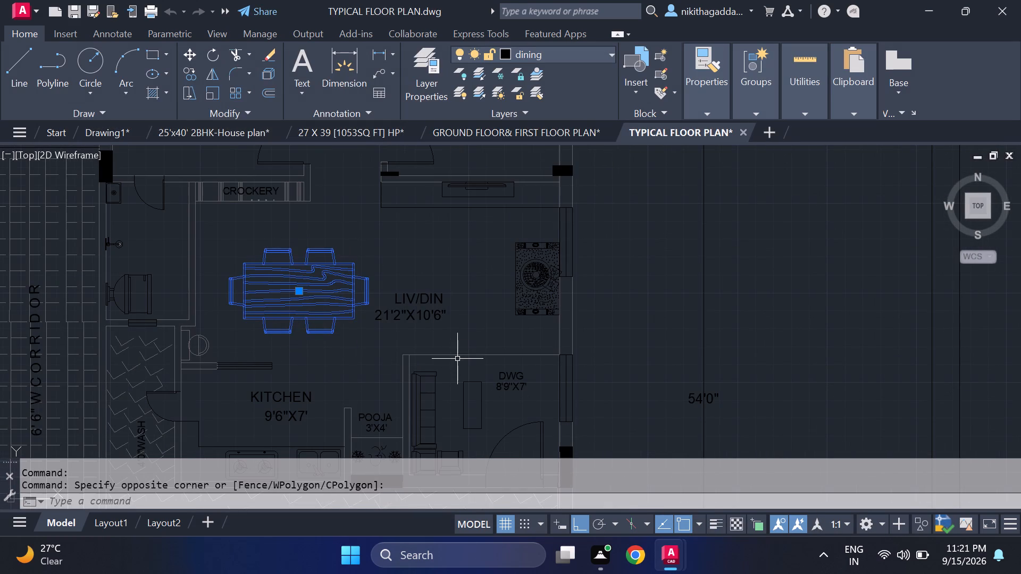
{"action": "middle_click_drag", "start_coordinate": [458, 358], "coordinate": [469, 302]}
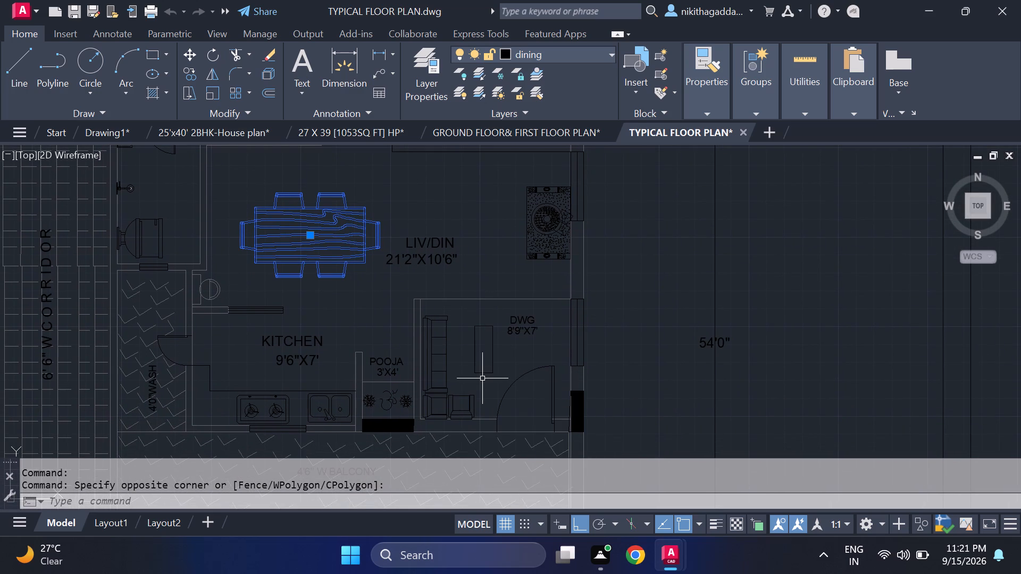
{"action": "scroll", "coordinate": [482, 379], "scroll_direction": "down", "scroll_amount": 1}
{"action": "scroll", "coordinate": [419, 395], "scroll_direction": "up", "scroll_amount": 2}
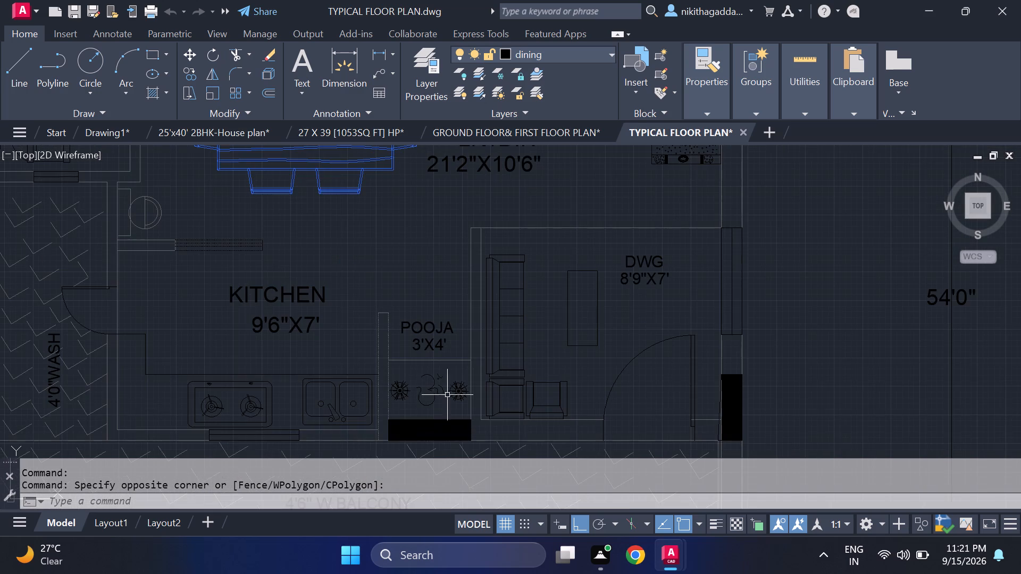
{"action": "scroll", "coordinate": [462, 355], "scroll_direction": "down", "scroll_amount": 3}
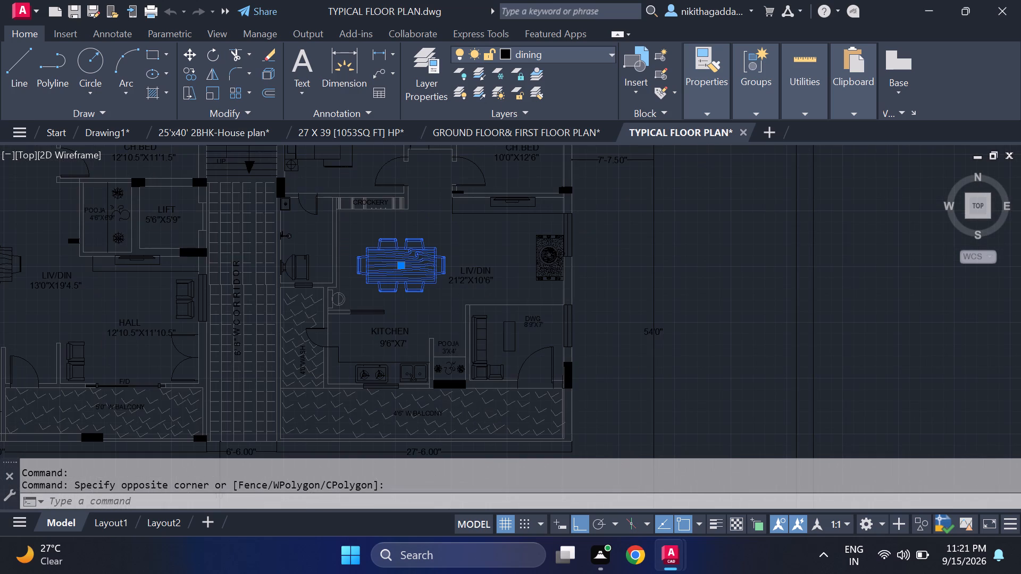
{"action": "scroll", "coordinate": [484, 354], "scroll_direction": "up", "scroll_amount": 2}
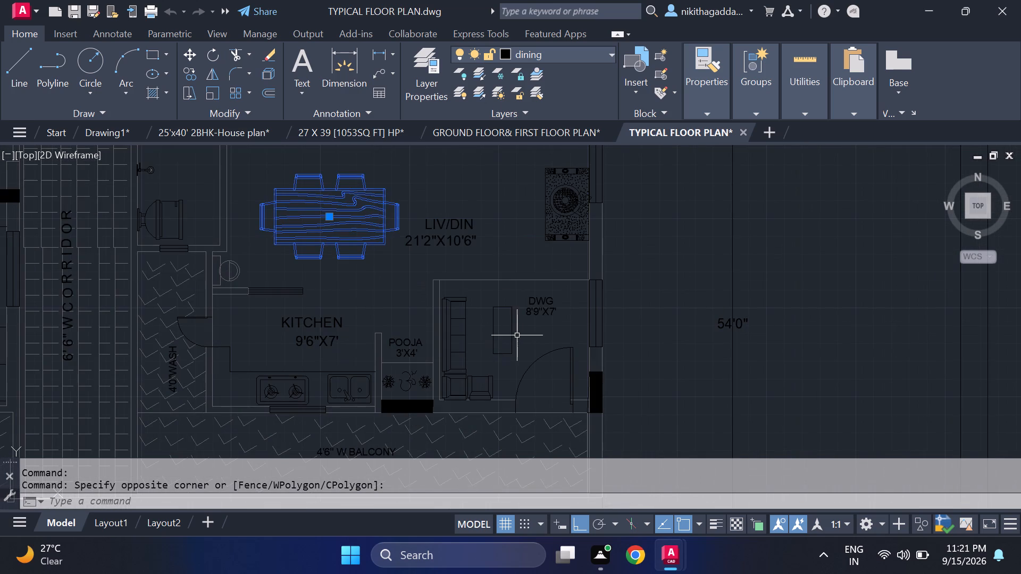
{"action": "left_click", "coordinate": [512, 299]}
{"action": "left_click", "coordinate": [490, 366]}
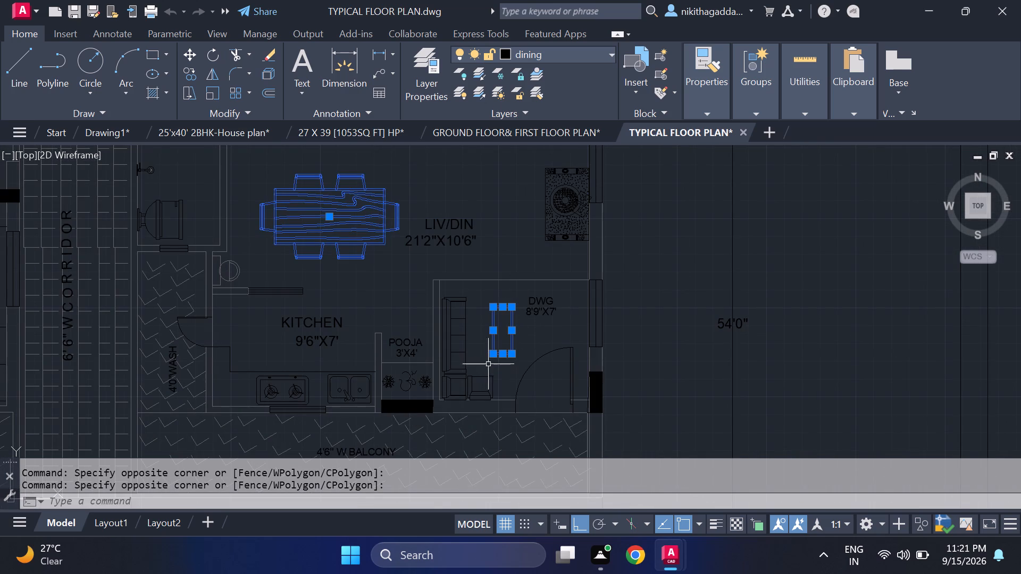
Add the double bed with side tables in the 15'3"X11'1.5" M.BED room to the selection.
{"action": "scroll", "coordinate": [486, 352], "scroll_direction": "down", "scroll_amount": 2}
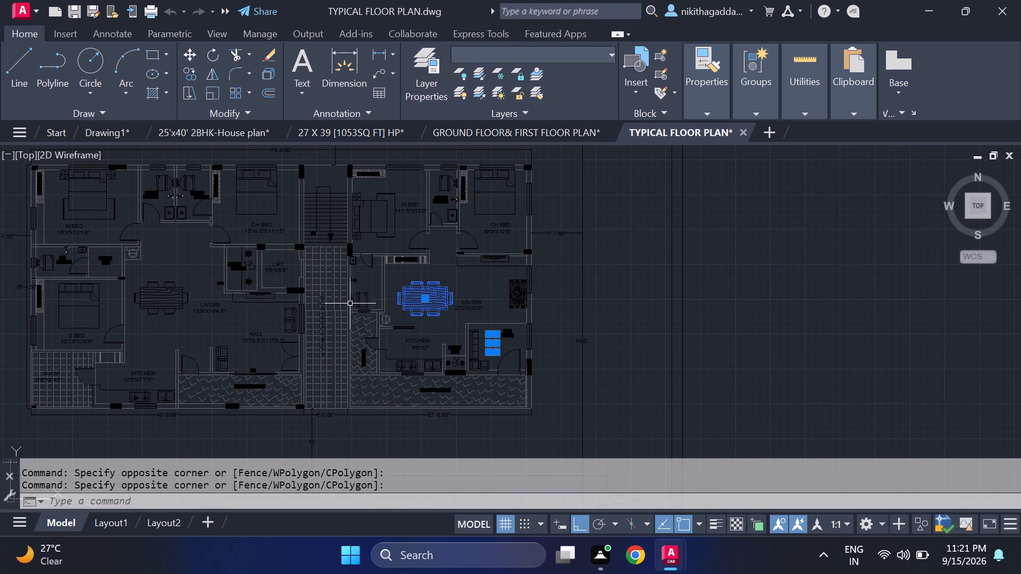
{"action": "middle_click_drag", "start_coordinate": [196, 319], "coordinate": [207, 370]}
{"action": "scroll", "coordinate": [113, 209], "scroll_direction": "up", "scroll_amount": 2}
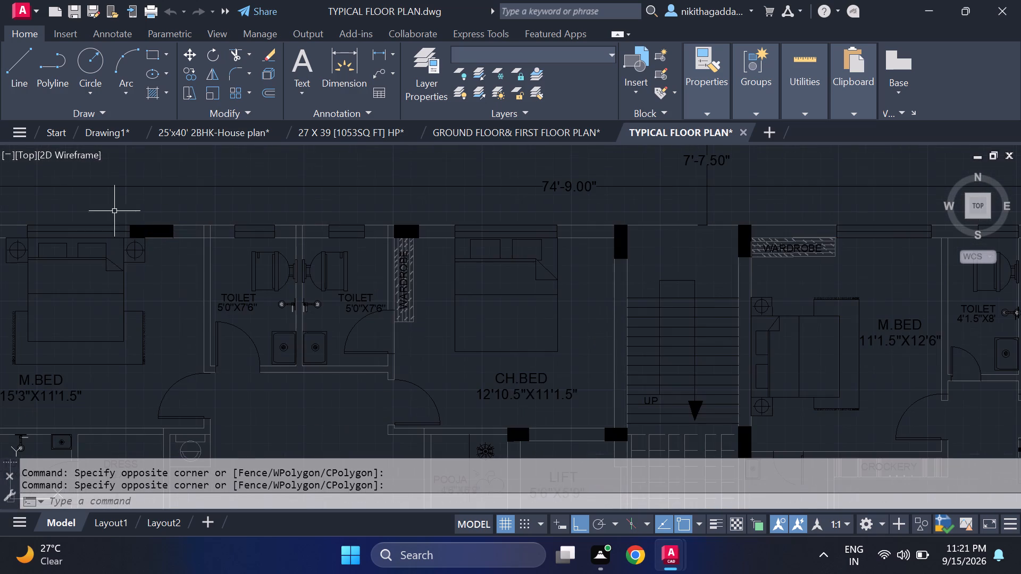
{"action": "left_click", "coordinate": [155, 259]}
{"action": "left_click", "coordinate": [5, 337]}
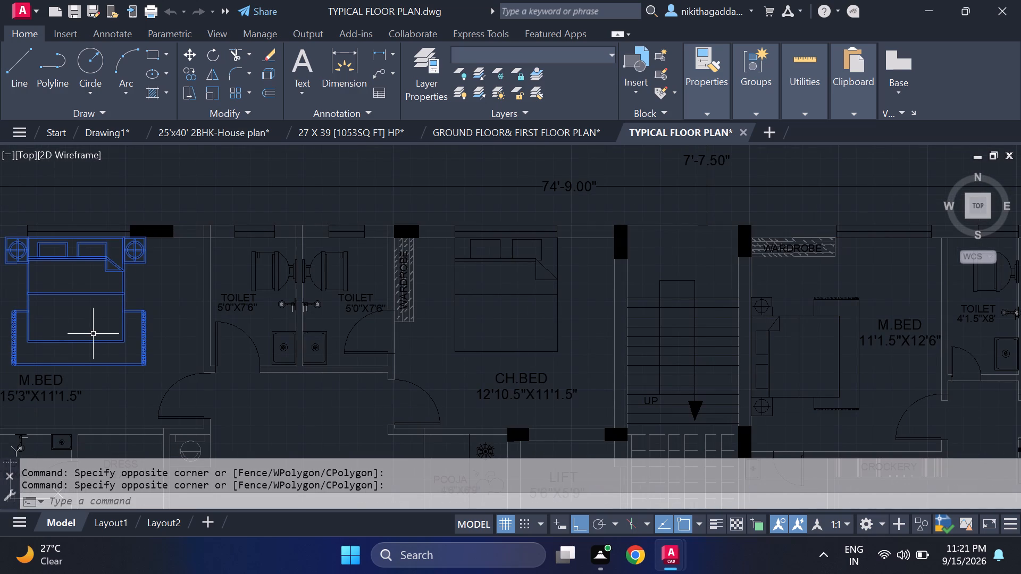
Add the TV unit on the wall below the POOJA and LIFT to the selection.
{"action": "scroll", "coordinate": [226, 376], "scroll_direction": "down", "scroll_amount": 2}
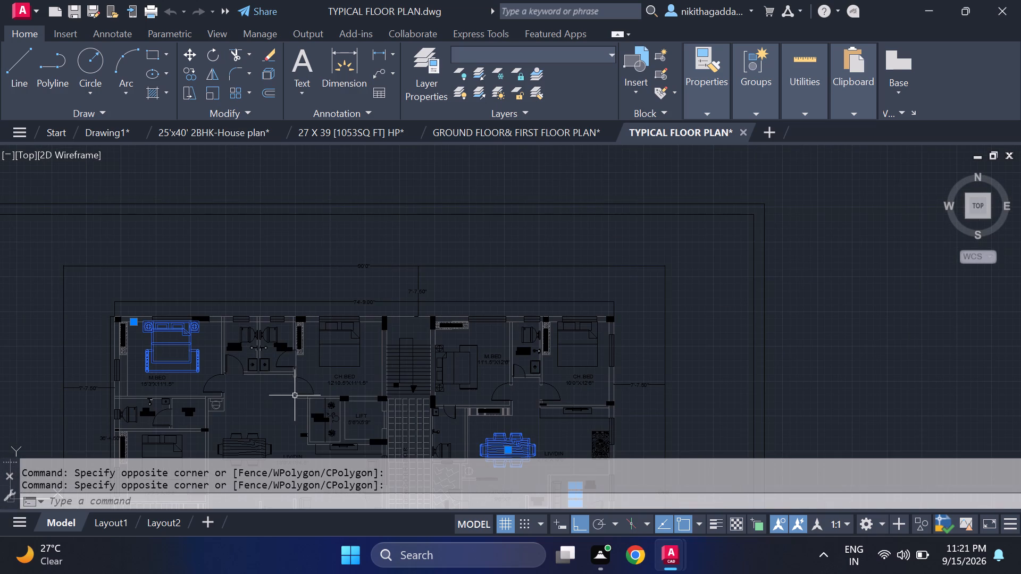
{"action": "middle_click_drag", "start_coordinate": [477, 423], "coordinate": [468, 351]}
{"action": "scroll", "coordinate": [338, 372], "scroll_direction": "up", "scroll_amount": 3}
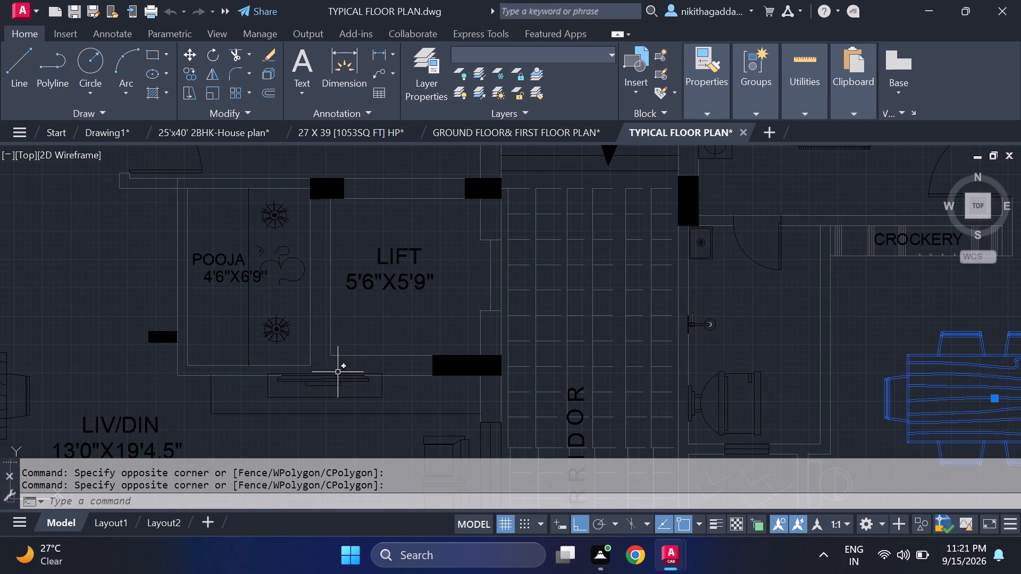
{"action": "left_click", "coordinate": [404, 384]}
{"action": "left_click", "coordinate": [262, 407]}
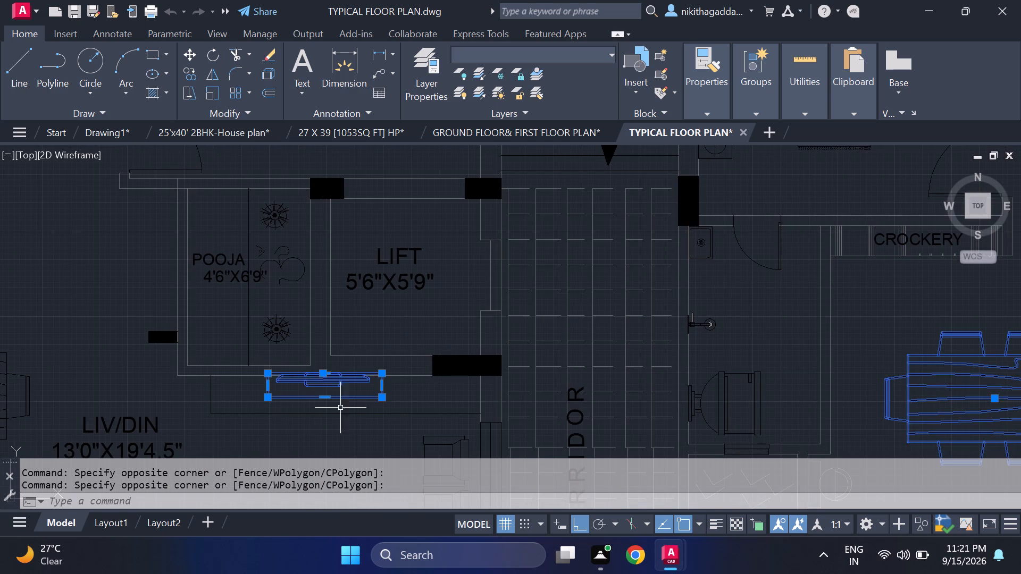
Add the shower fitting, including its leftover hatched piece, and the basin's east edge in the toilet beside the CH.BED wardrobe to the selection.
{"action": "scroll", "coordinate": [350, 406], "scroll_direction": "down", "scroll_amount": 1}
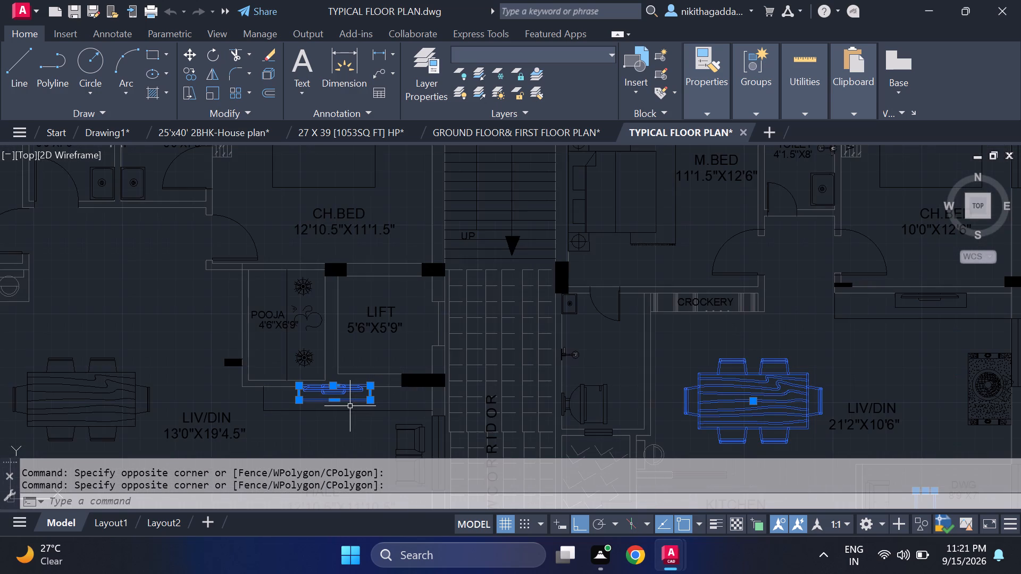
{"action": "middle_click_drag", "start_coordinate": [149, 282], "coordinate": [280, 320]}
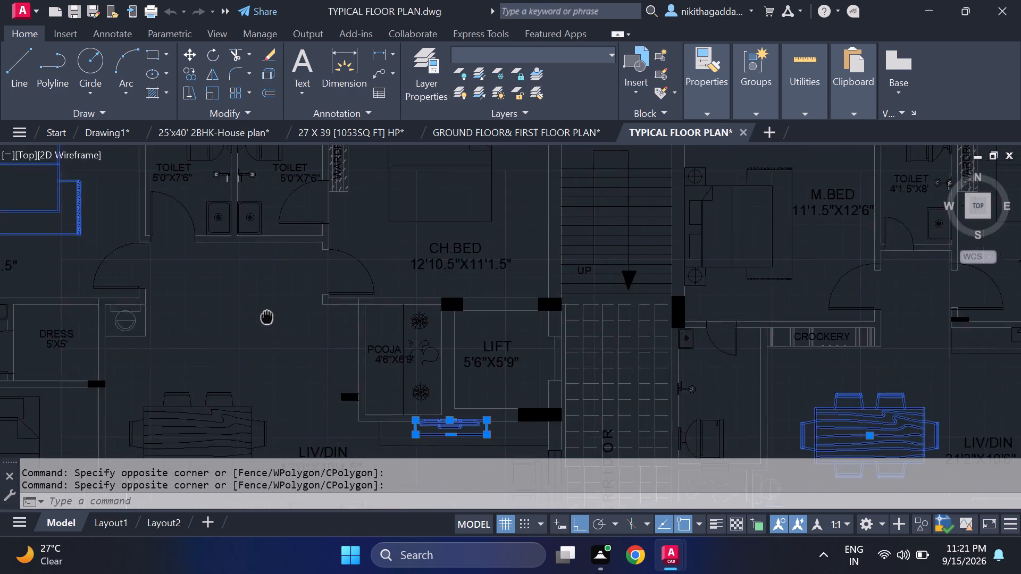
{"action": "middle_click_drag", "start_coordinate": [280, 320], "coordinate": [366, 404]}
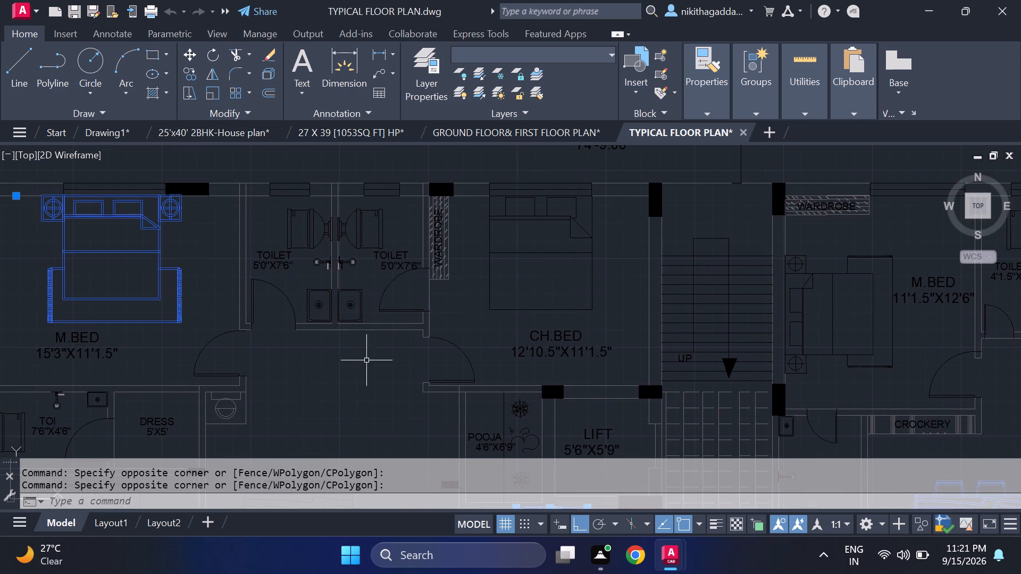
{"action": "scroll", "coordinate": [359, 299], "scroll_direction": "up", "scroll_amount": 2}
{"action": "left_click", "coordinate": [365, 271]}
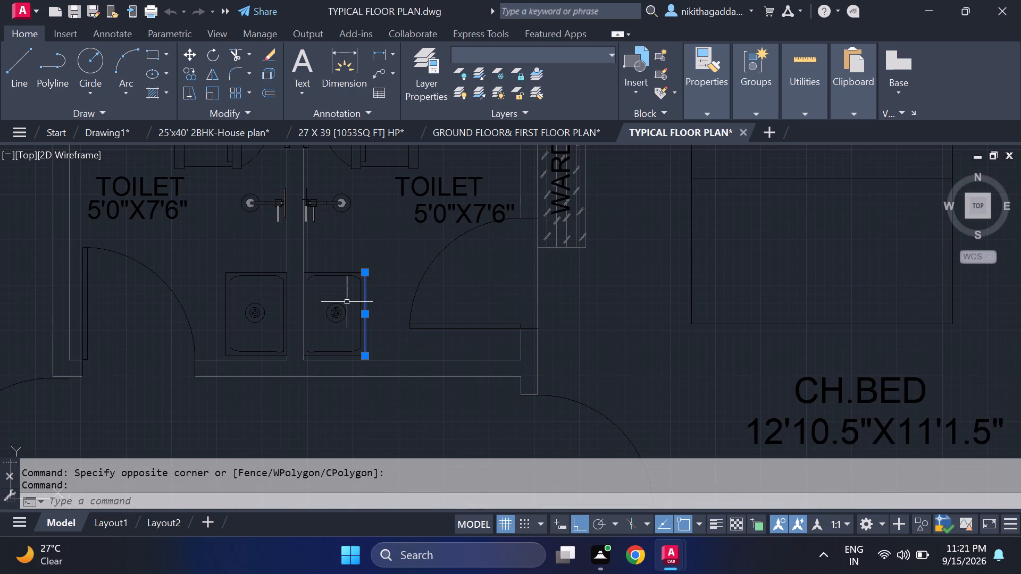
{"action": "left_click", "coordinate": [343, 184]}
{"action": "left_click", "coordinate": [313, 266]}
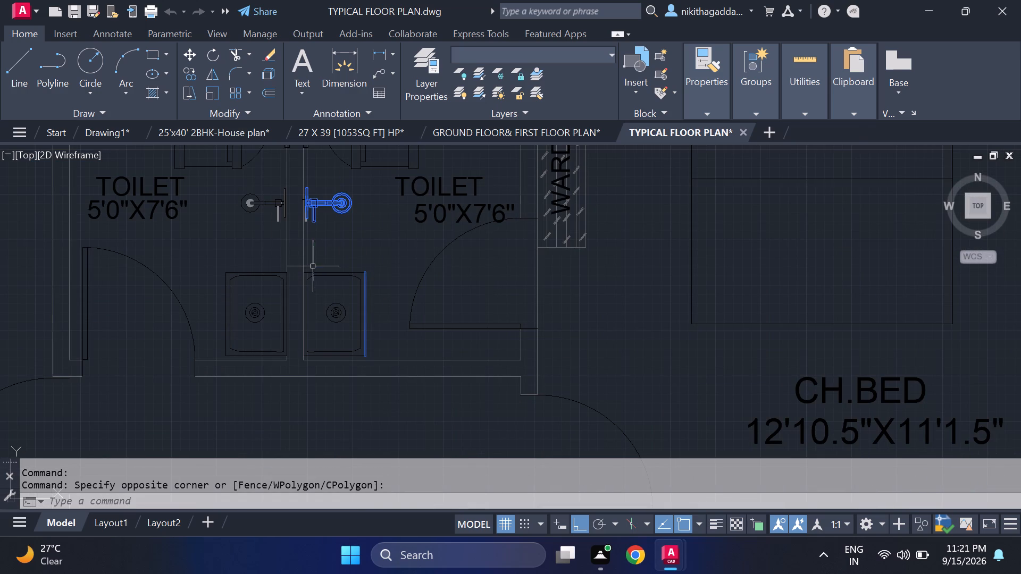
{"action": "scroll", "coordinate": [346, 268], "scroll_direction": "up", "scroll_amount": 2}
{"action": "scroll", "coordinate": [321, 243], "scroll_direction": "down", "scroll_amount": 2}
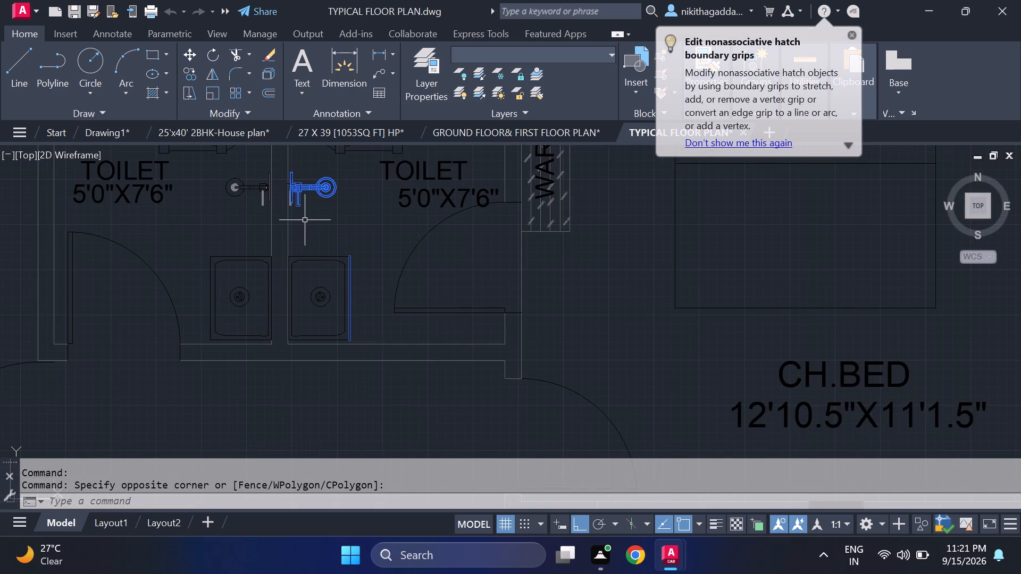
{"action": "scroll", "coordinate": [297, 207], "scroll_direction": "up", "scroll_amount": 3}
{"action": "middle_click_drag", "start_coordinate": [275, 193], "coordinate": [277, 297]}
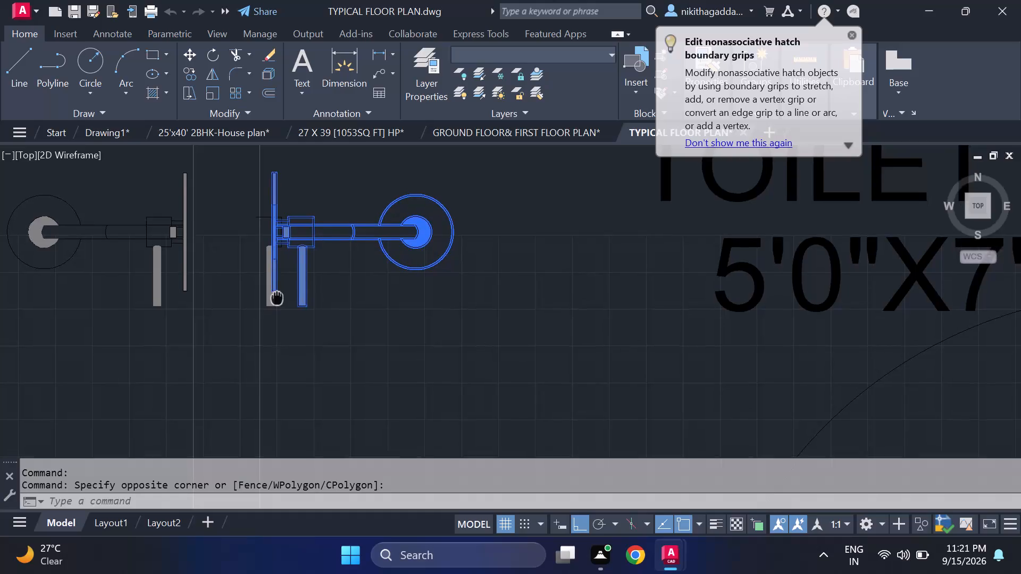
{"action": "middle_click_drag", "start_coordinate": [277, 297], "coordinate": [277, 296]}
{"action": "scroll", "coordinate": [278, 281], "scroll_direction": "up", "scroll_amount": 2}
{"action": "left_click", "coordinate": [285, 261]}
{"action": "left_click", "coordinate": [248, 324]}
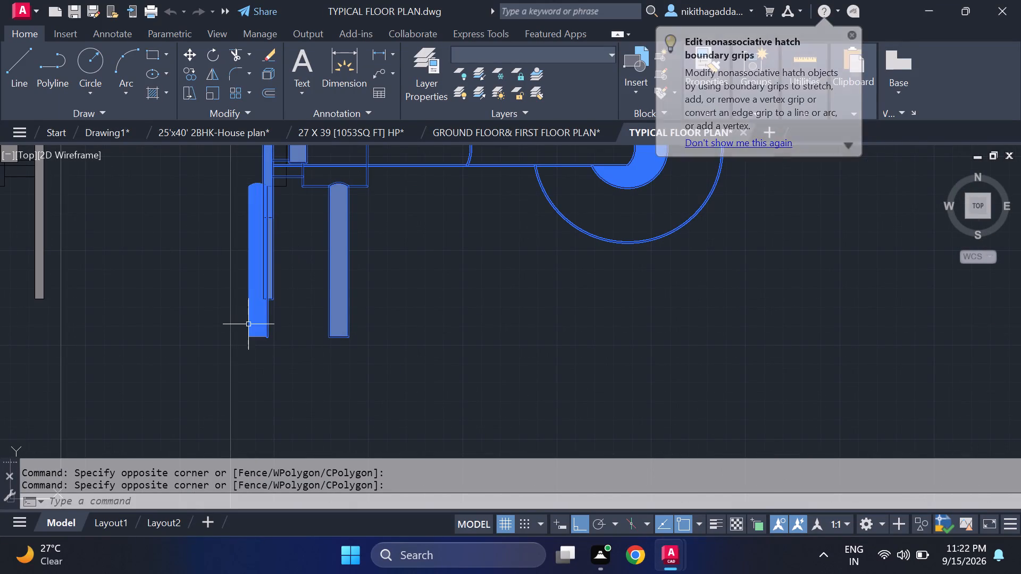
Add the remaining outlines and drain of the wash basin in that same toilet to the selection.
{"action": "scroll", "coordinate": [356, 378], "scroll_direction": "down", "scroll_amount": 4}
{"action": "middle_click_drag", "start_coordinate": [357, 377], "coordinate": [322, 239]}
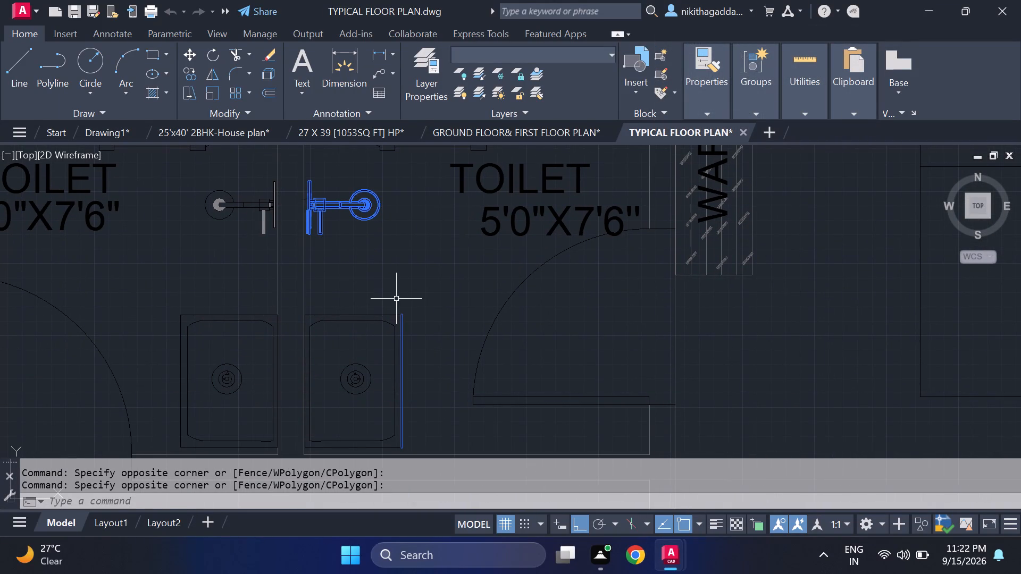
{"action": "left_click", "coordinate": [396, 296]}
{"action": "left_click", "coordinate": [334, 431]}
{"action": "middle_click_drag", "start_coordinate": [334, 433], "coordinate": [329, 379]}
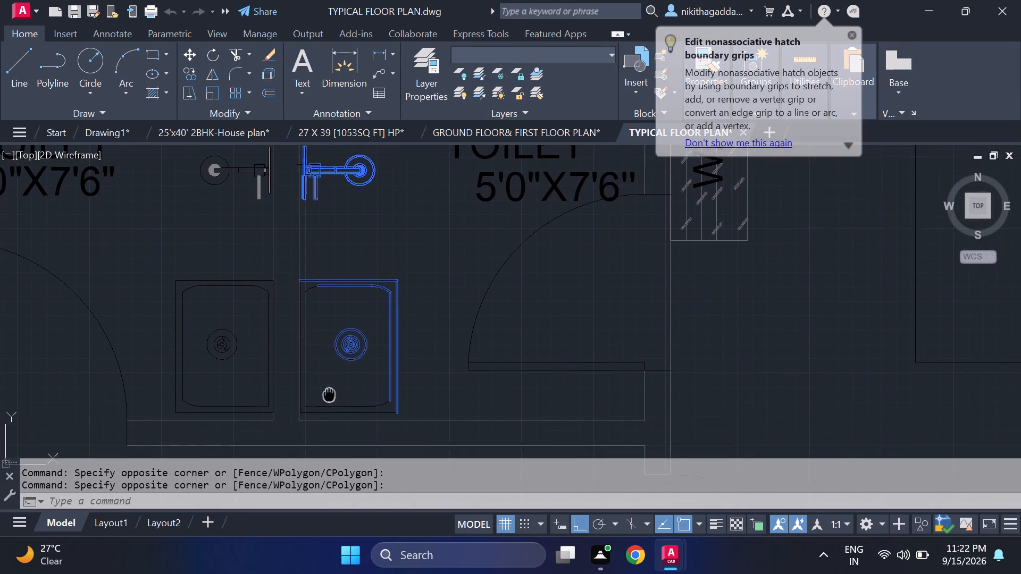
{"action": "middle_click_drag", "start_coordinate": [329, 379], "coordinate": [330, 318]}
{"action": "scroll", "coordinate": [376, 307], "scroll_direction": "up", "scroll_amount": 2}
{"action": "left_click", "coordinate": [452, 300]}
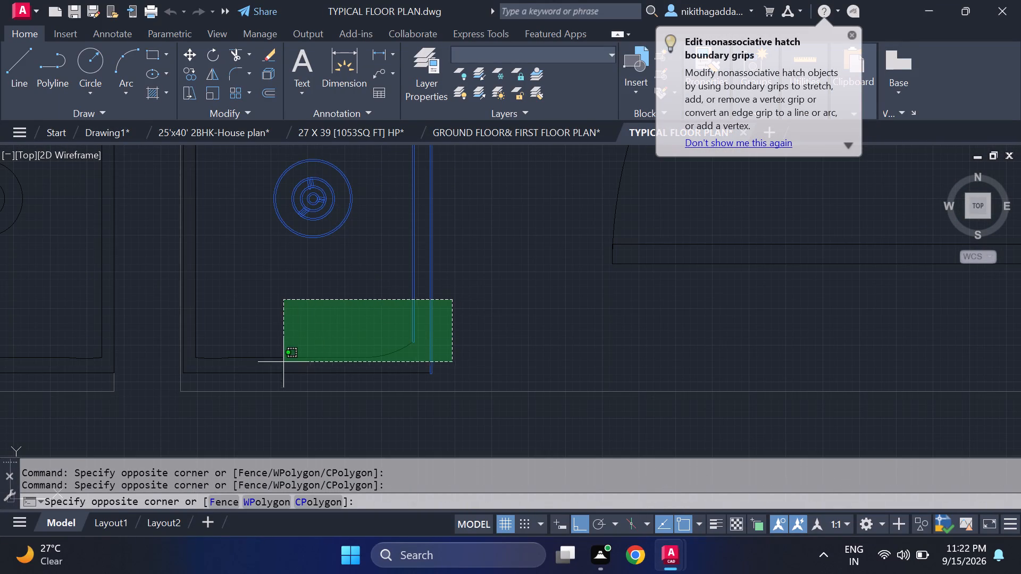
{"action": "left_click", "coordinate": [253, 377]}
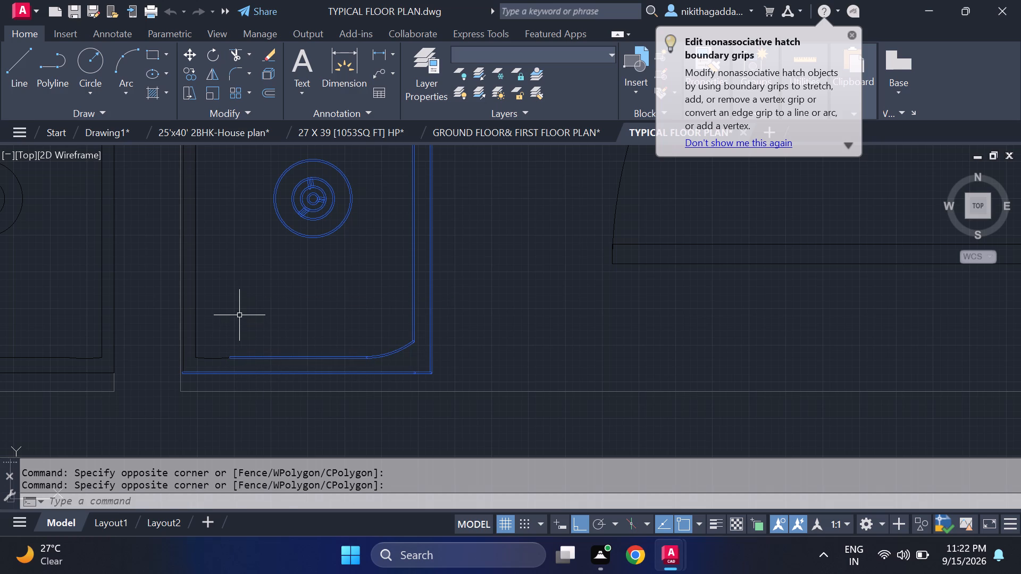
{"action": "left_click", "coordinate": [239, 313]}
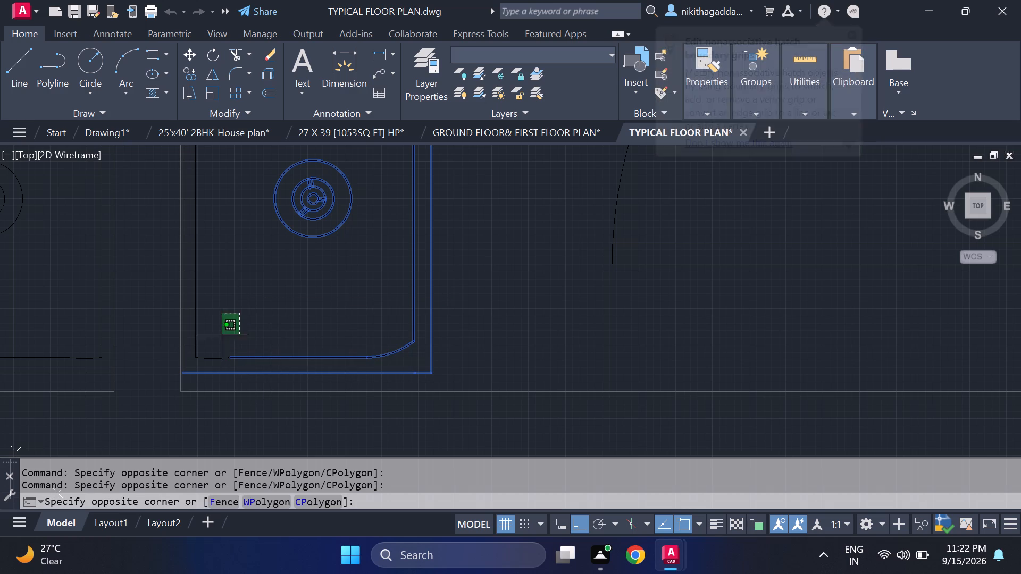
{"action": "left_click", "coordinate": [193, 360]}
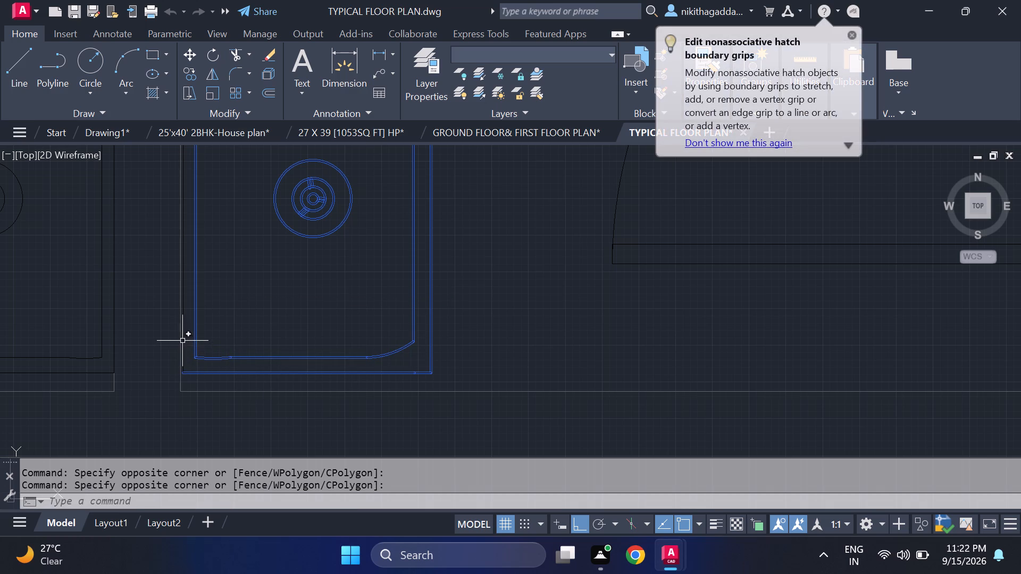
{"action": "left_click", "coordinate": [182, 341]}
Copy the selected furniture and toilet fixtures and paste them in Drawing1 in the empty area west of the kitchen pieces.
{"action": "scroll", "coordinate": [384, 336], "scroll_direction": "down", "scroll_amount": 4}
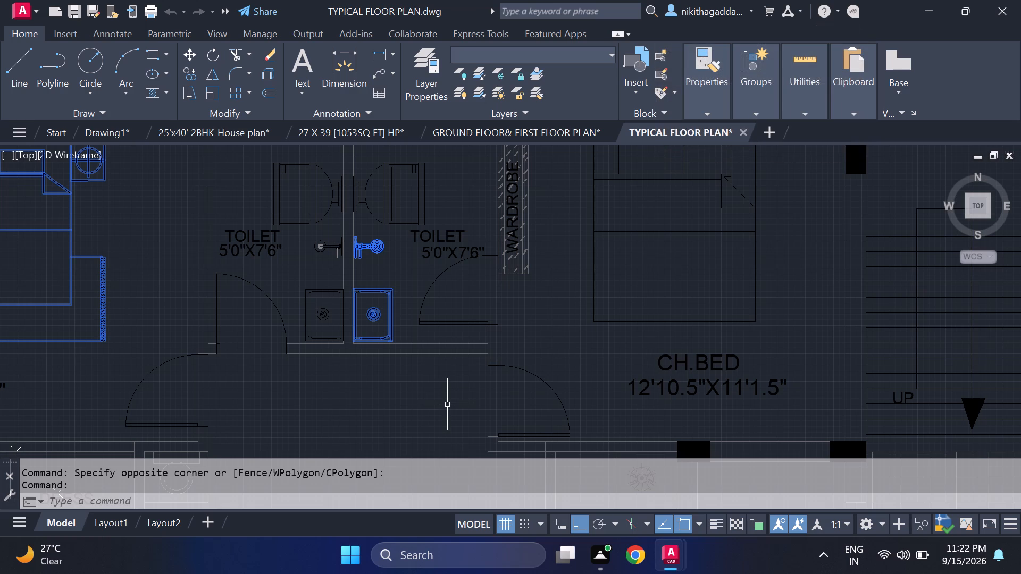
{"action": "scroll", "coordinate": [447, 409], "scroll_direction": "down", "scroll_amount": 4}
{"action": "middle_click_drag", "start_coordinate": [446, 415], "coordinate": [406, 354]}
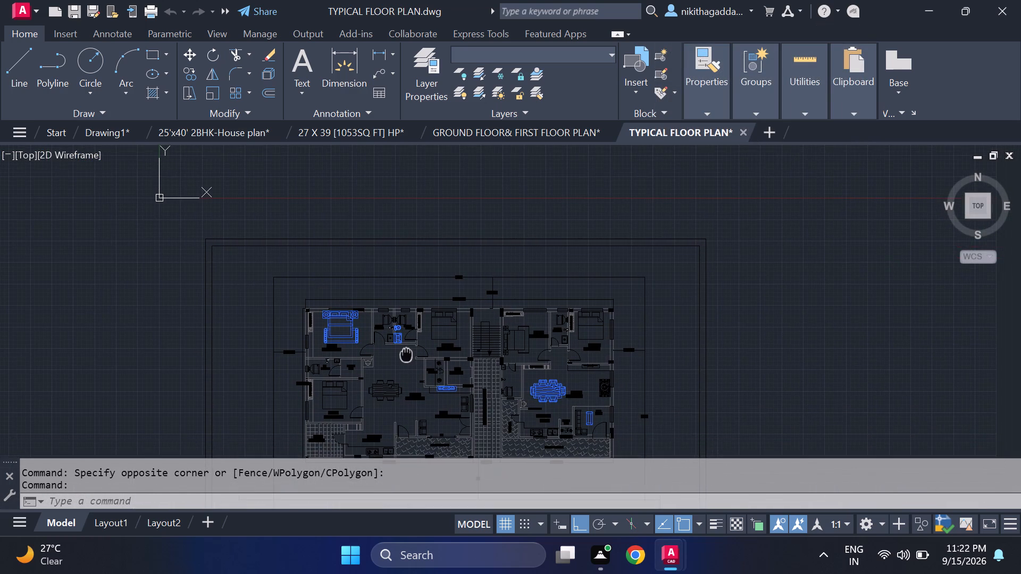
{"action": "middle_click_drag", "start_coordinate": [406, 354], "coordinate": [386, 316]}
{"action": "scroll", "coordinate": [450, 374], "scroll_direction": "up", "scroll_amount": 2}
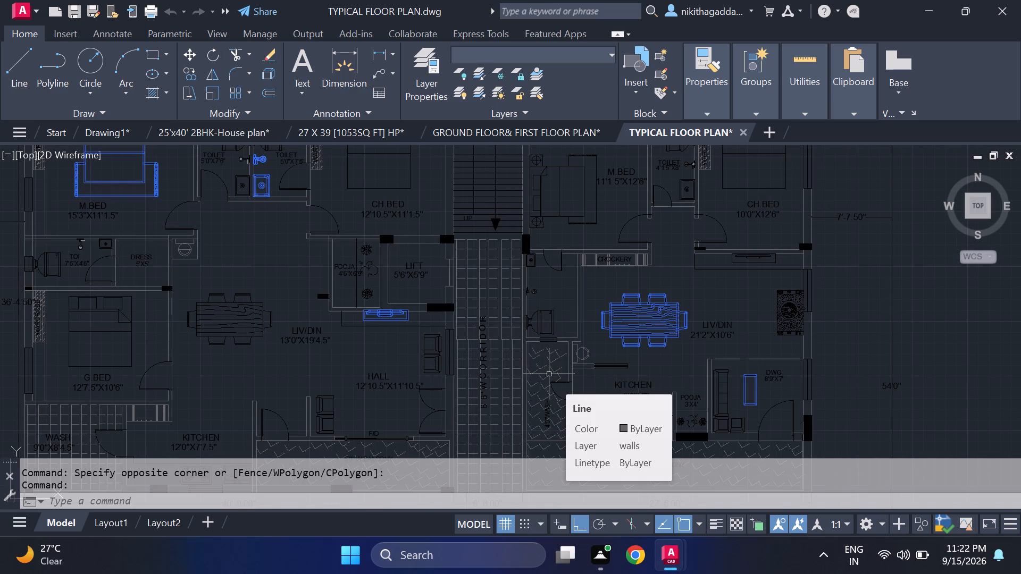
{"action": "key", "text": "ctrl+c"}
{"action": "left_click", "coordinate": [102, 125]}
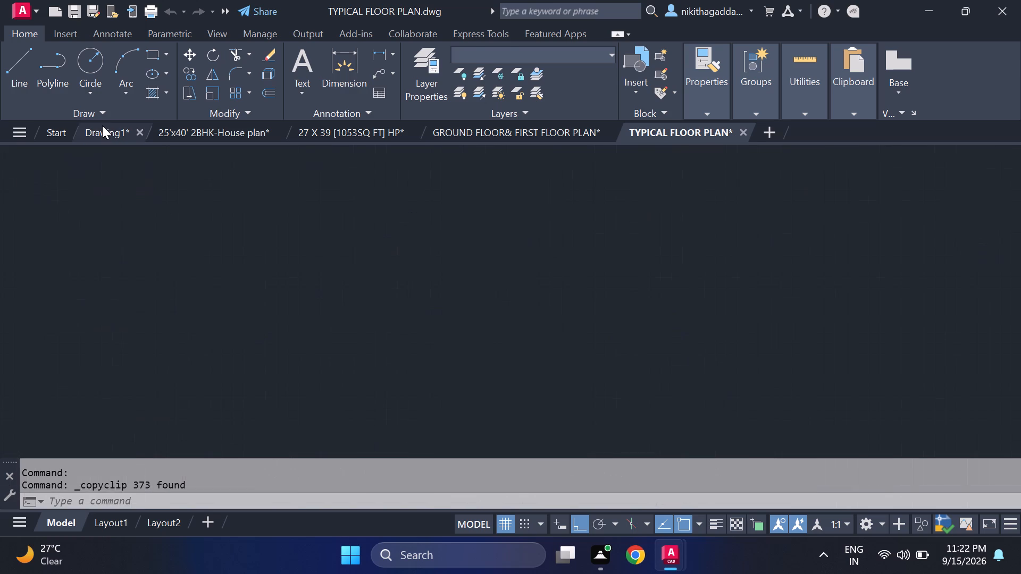
{"action": "key", "text": "ctrl+v"}
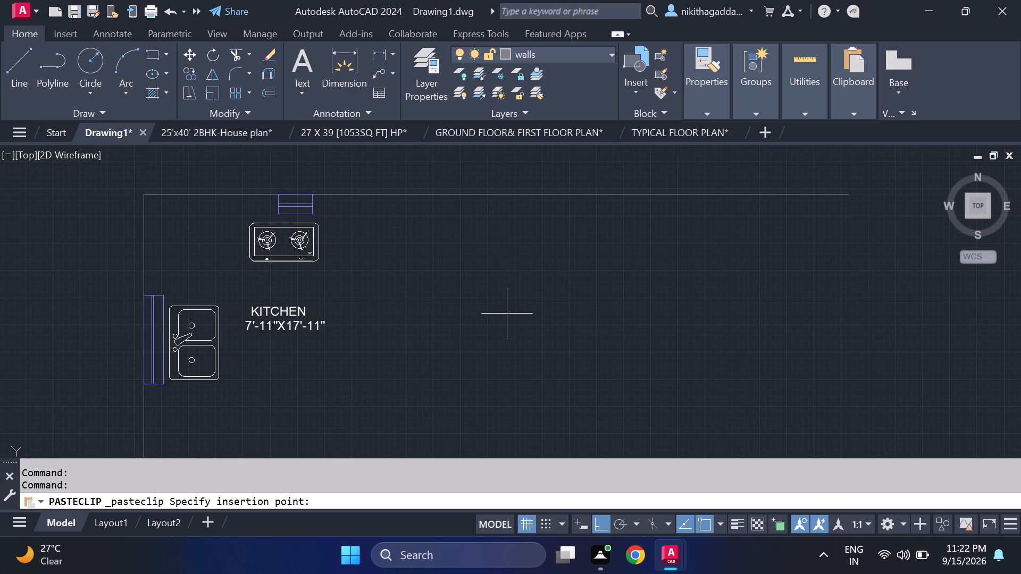
{"action": "scroll", "coordinate": [507, 314], "scroll_direction": "down", "scroll_amount": 4}
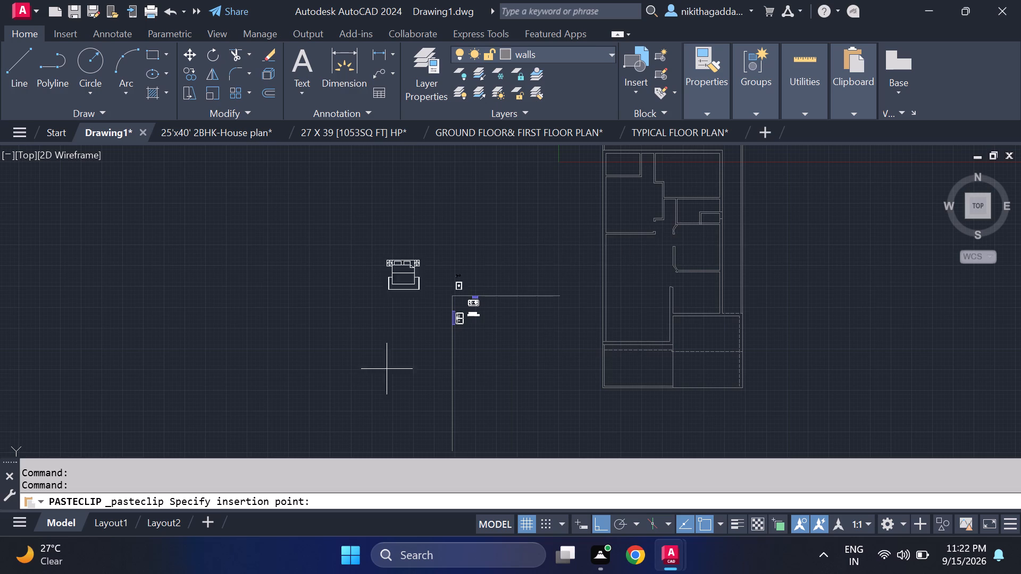
{"action": "left_click", "coordinate": [165, 356]}
Select the pasted double bed and set the toilet layer's colour to index 250.
{"action": "middle_click_drag", "start_coordinate": [266, 345], "coordinate": [191, 367]}
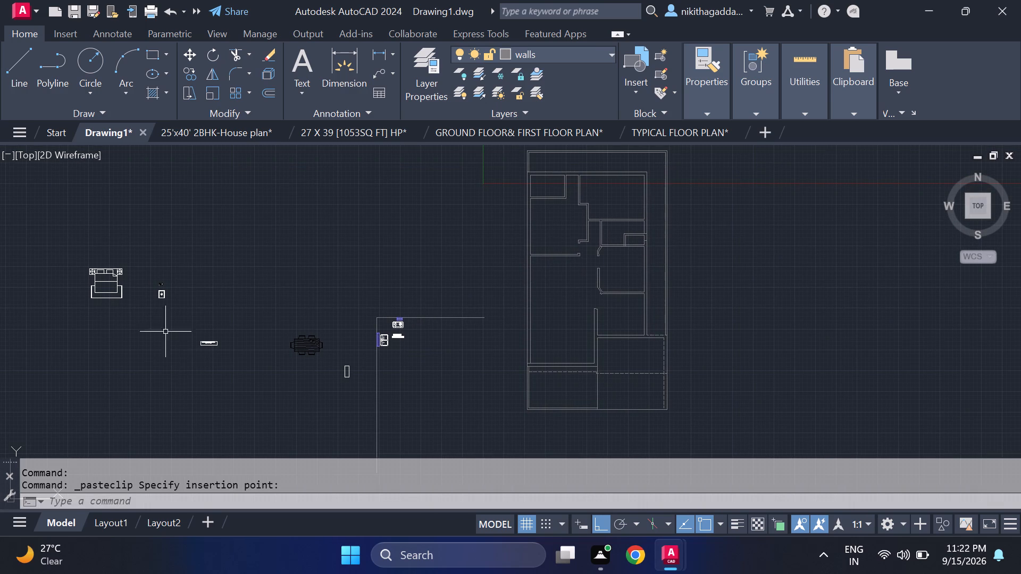
{"action": "scroll", "coordinate": [117, 278], "scroll_direction": "up", "scroll_amount": 2}
{"action": "left_click", "coordinate": [133, 239]}
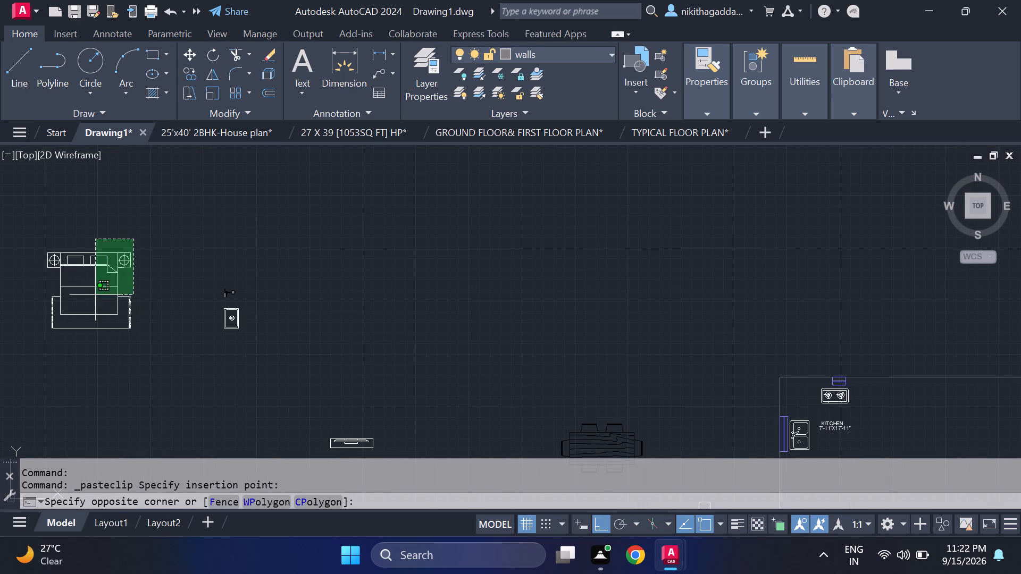
{"action": "left_click", "coordinate": [4, 366]}
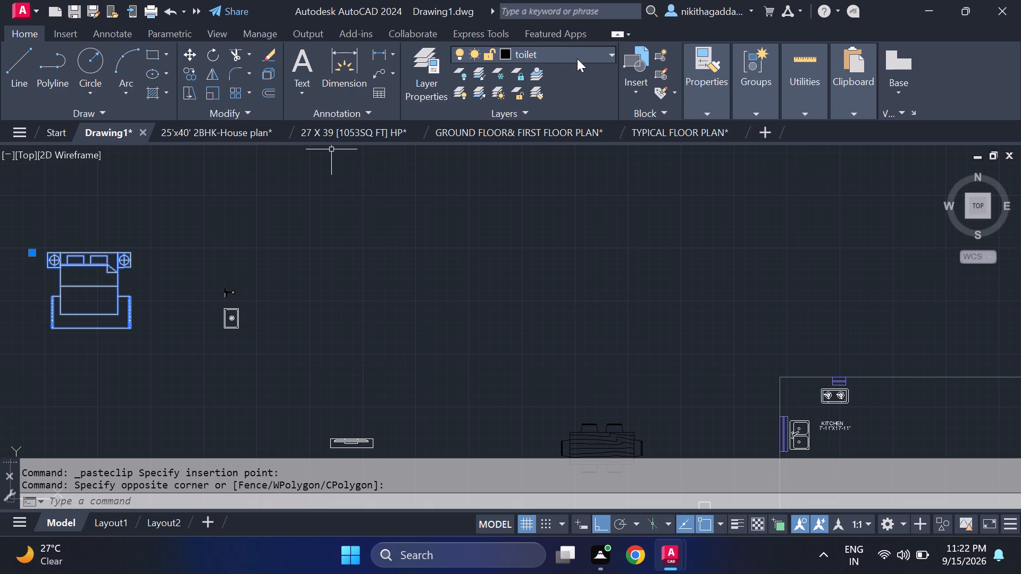
{"action": "left_click", "coordinate": [586, 59]}
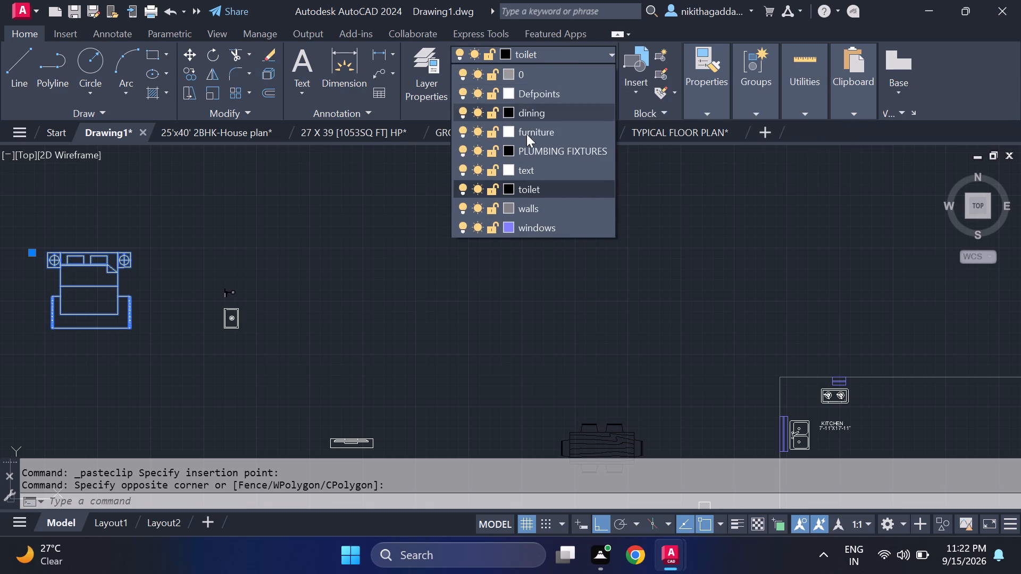
{"action": "left_click", "coordinate": [506, 188]}
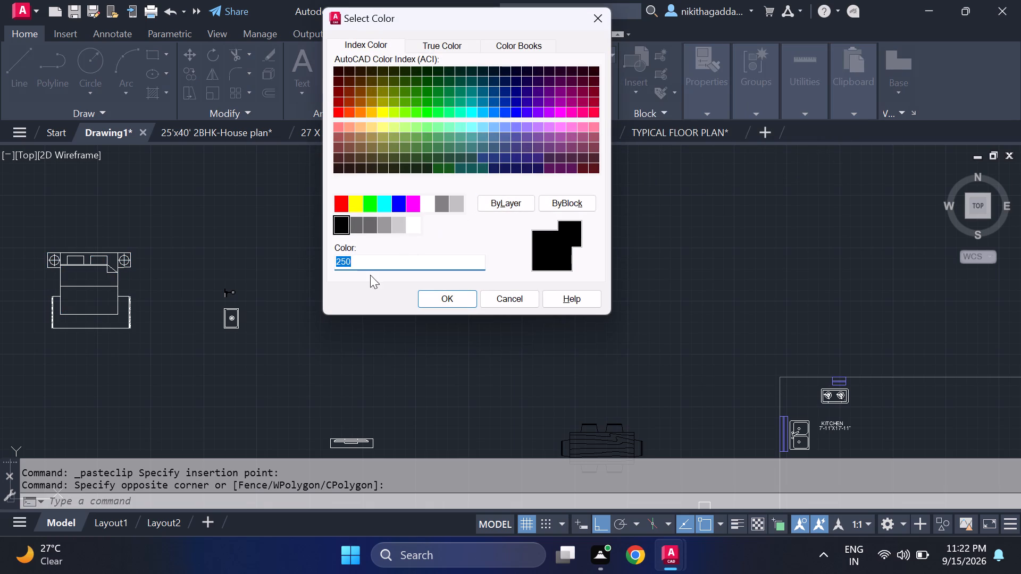
{"action": "left_click", "coordinate": [336, 219]}
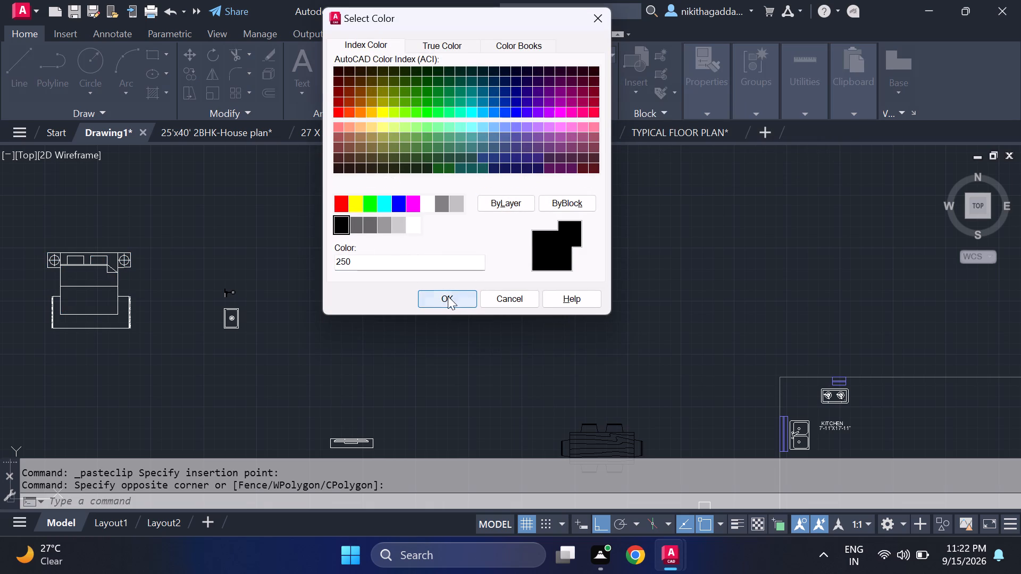
{"action": "left_click", "coordinate": [448, 296]}
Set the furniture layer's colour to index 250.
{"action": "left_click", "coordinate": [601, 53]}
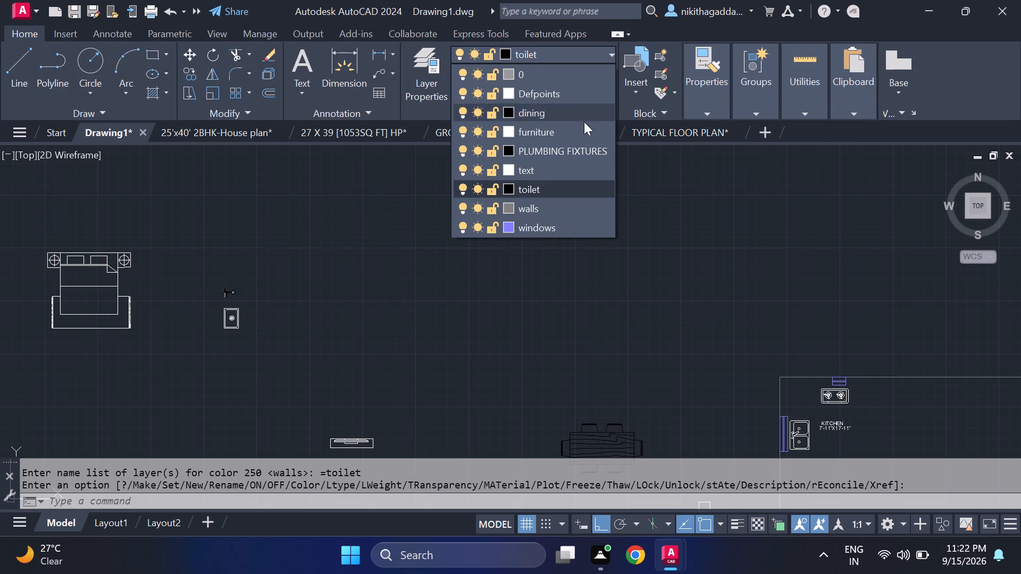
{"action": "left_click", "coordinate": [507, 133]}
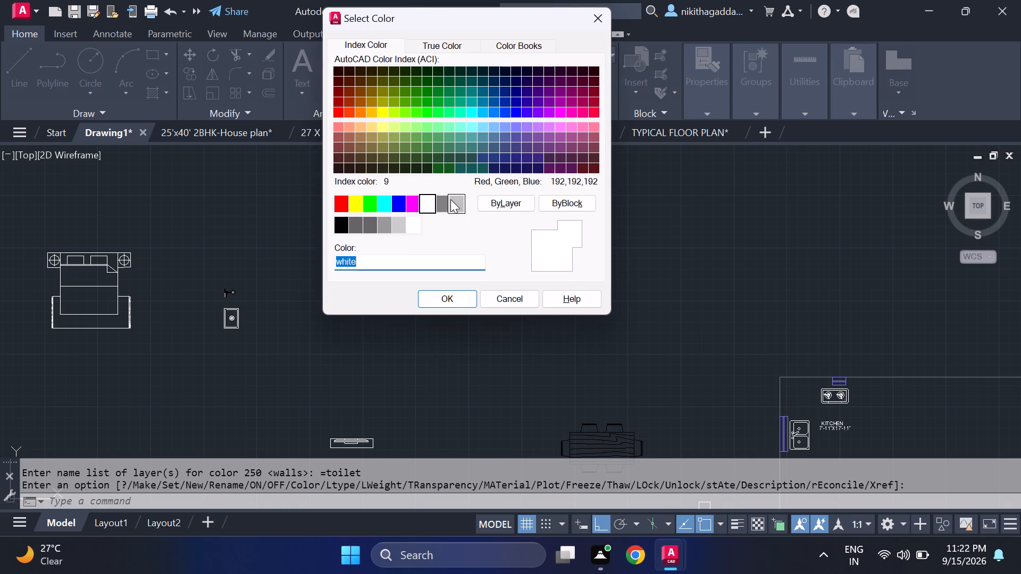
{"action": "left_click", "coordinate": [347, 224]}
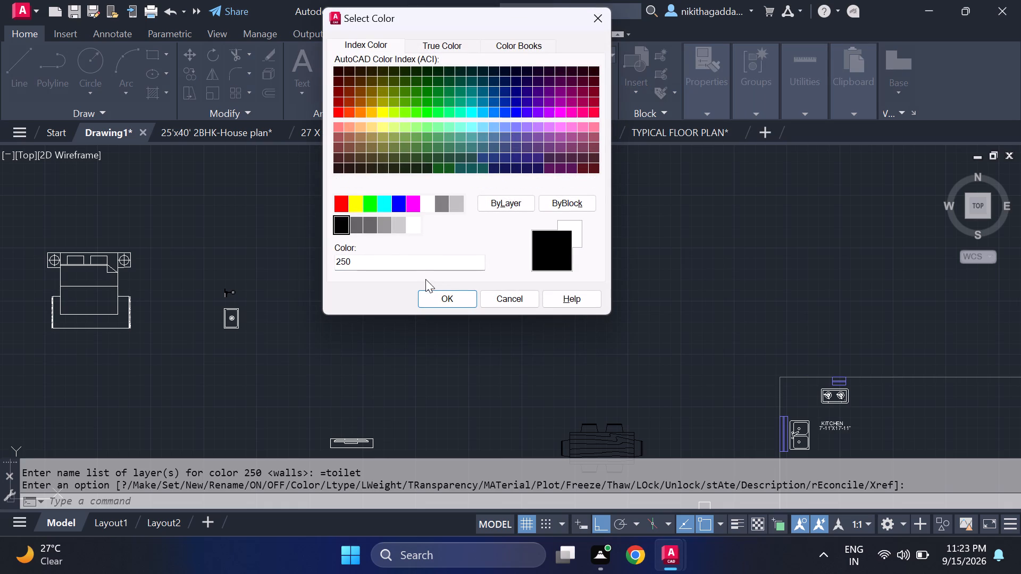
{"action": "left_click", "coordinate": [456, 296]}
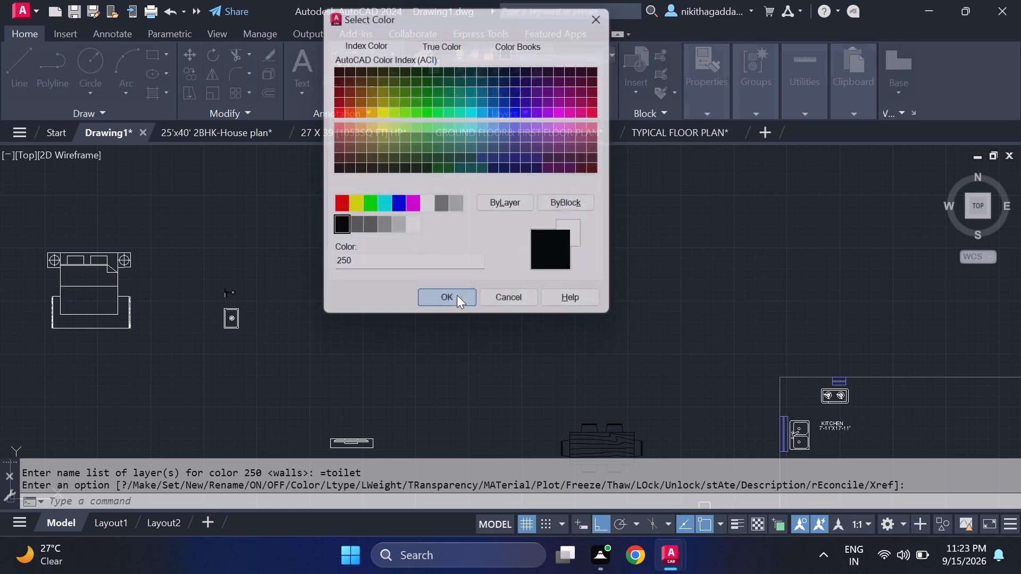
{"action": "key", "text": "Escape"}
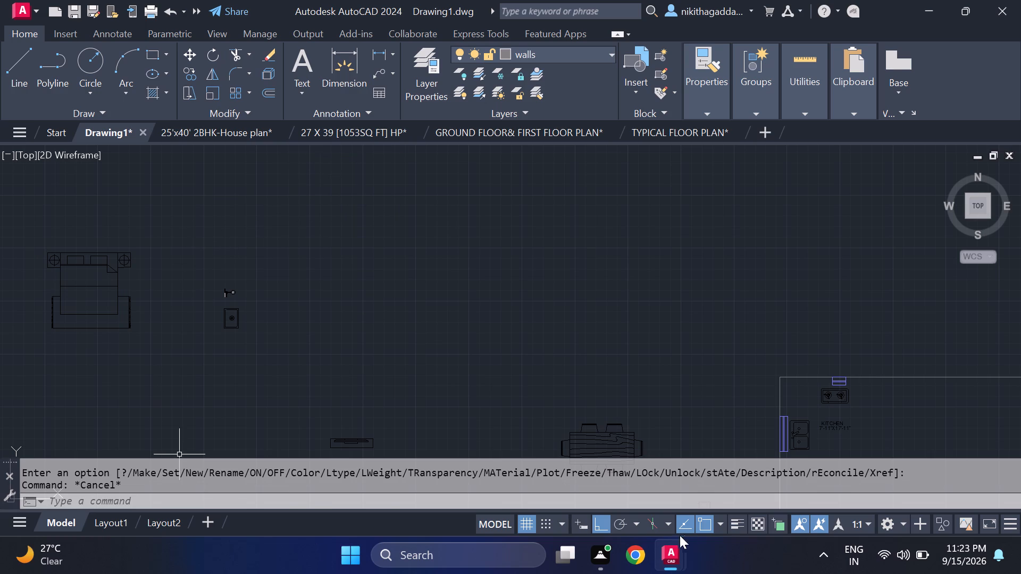
Set the furniture layer's colour to orange, index 30.
{"action": "left_click", "coordinate": [482, 438]}
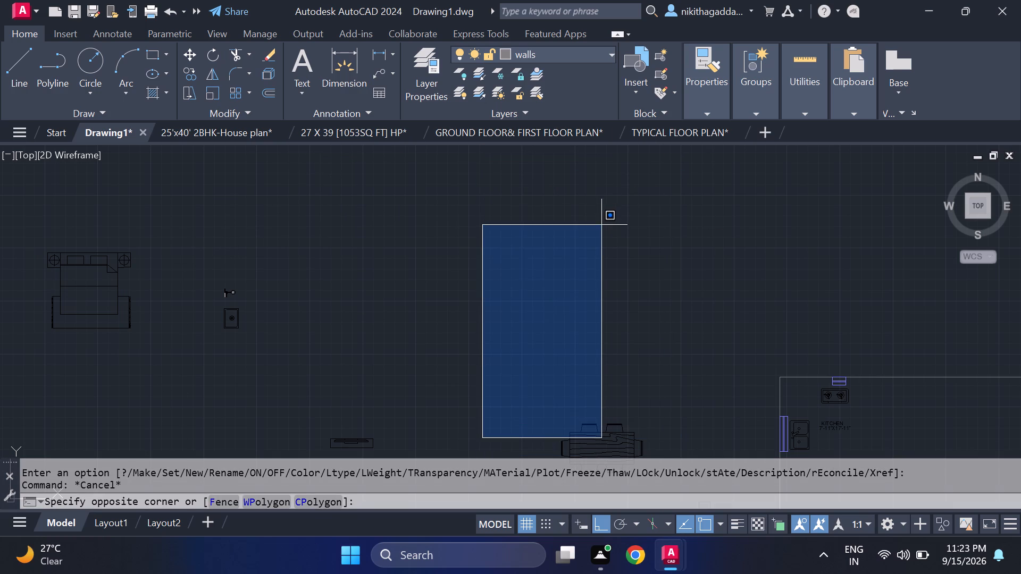
{"action": "left_click", "coordinate": [601, 225]}
{"action": "left_click", "coordinate": [598, 57]}
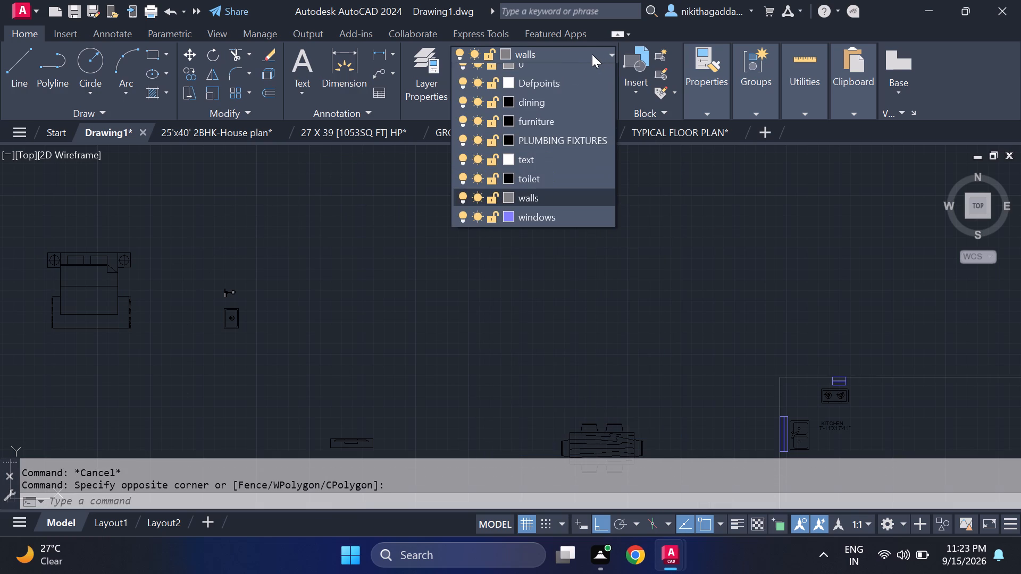
{"action": "left_click", "coordinate": [509, 131]}
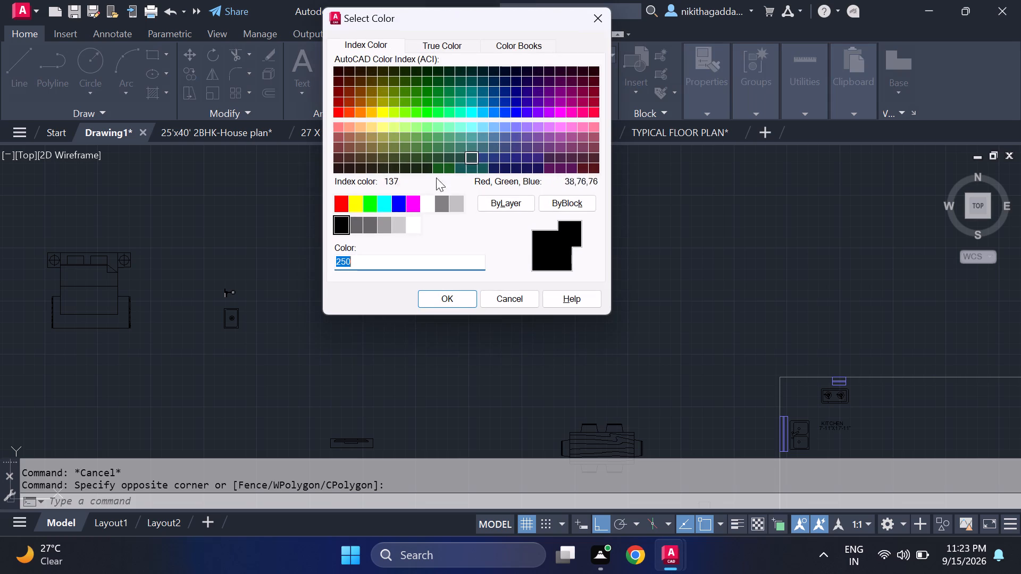
{"action": "left_click", "coordinate": [358, 115]}
{"action": "left_click", "coordinate": [441, 295]}
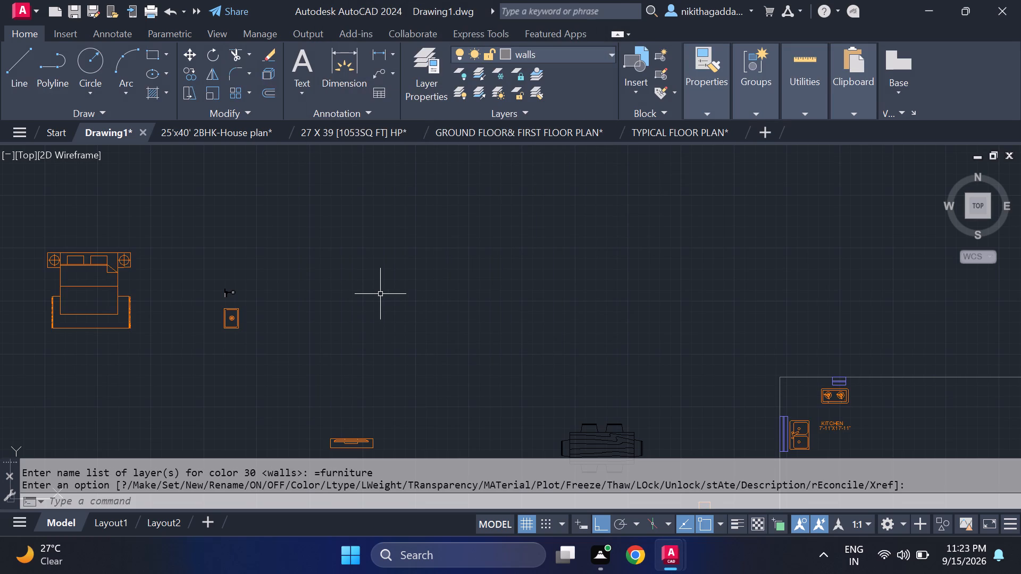
{"action": "key", "text": "Escape"}
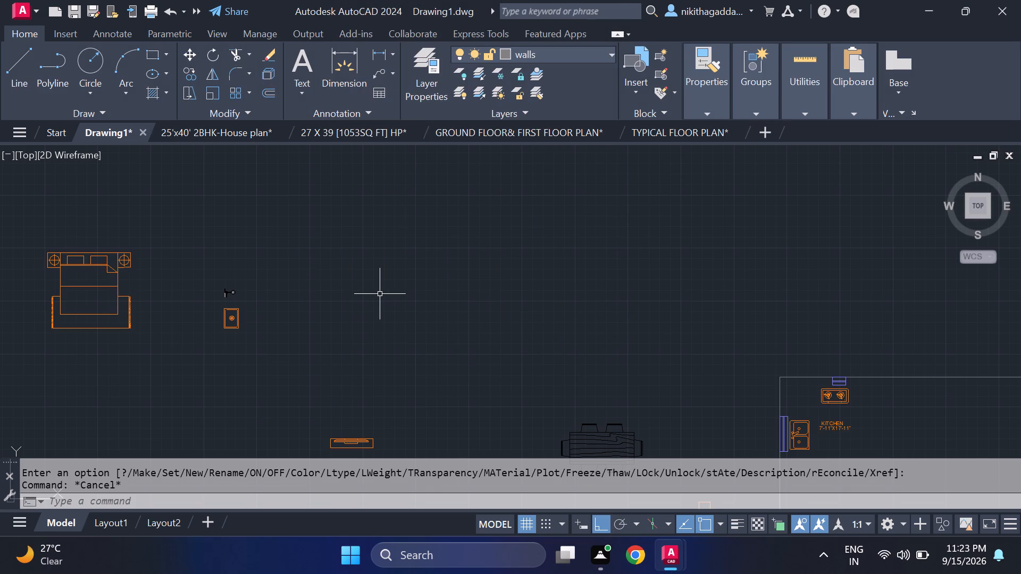
Copy the double bed horizontally to the empty area east of the small toilet fixtures.
{"action": "left_click_drag", "start_coordinate": [166, 223], "coordinate": [159, 226]}
{"action": "left_click", "coordinate": [23, 358]}
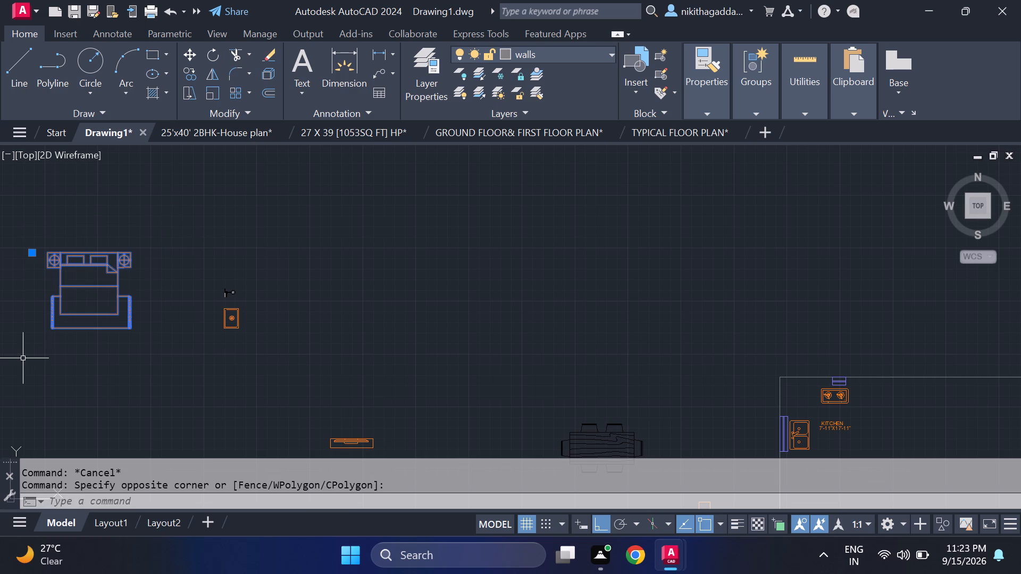
{"action": "type", "text": "co"}
{"action": "key", "text": "Return"}
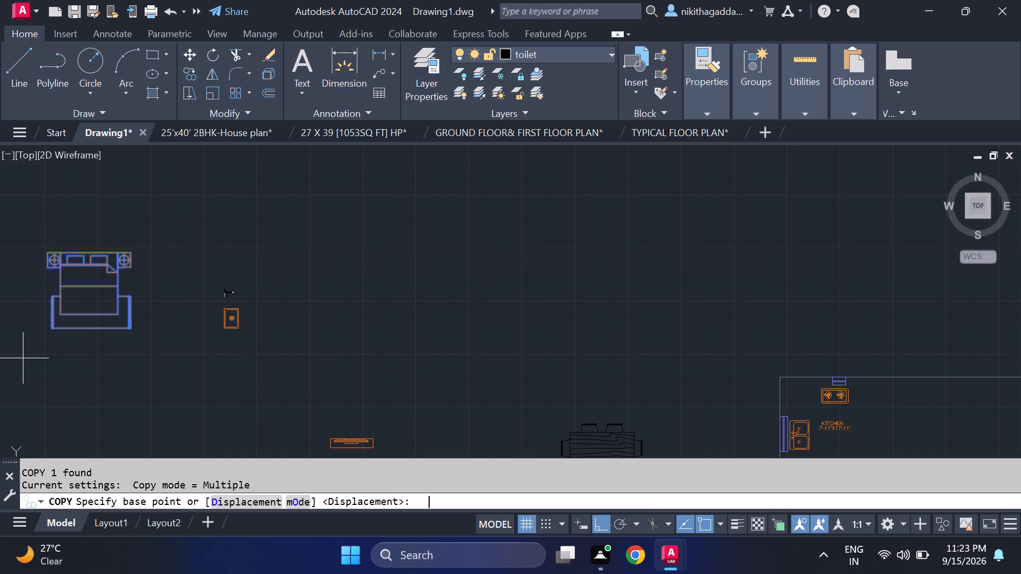
{"action": "left_click", "coordinate": [89, 286]}
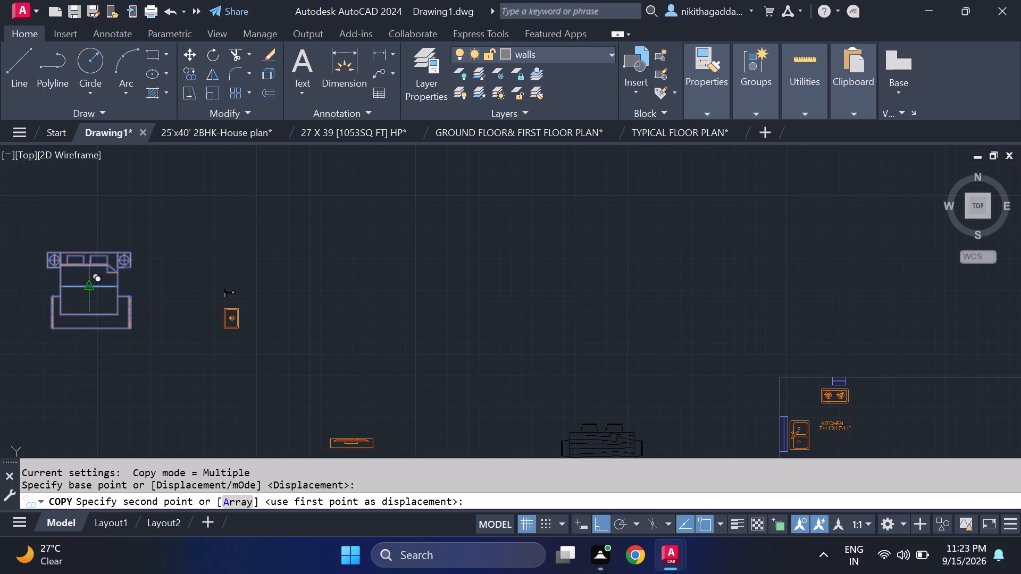
{"action": "left_click", "coordinate": [389, 359]}
{"action": "key", "text": "Escape"}
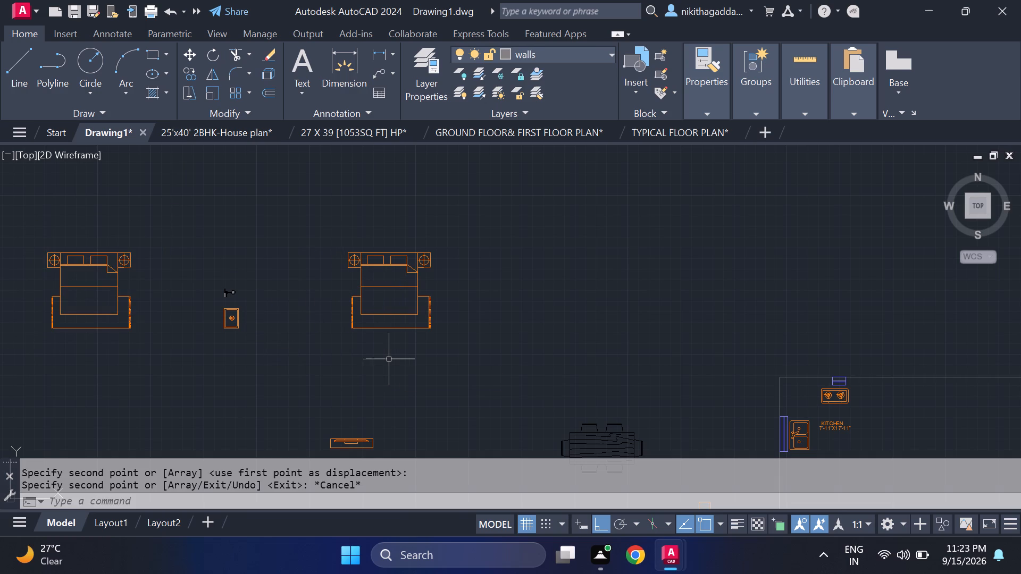
Rotate the copied bed a quarter turn counterclockwise about its centre, so its headboard faces west.
{"action": "left_click_drag", "start_coordinate": [513, 243], "coordinate": [504, 249]}
{"action": "left_click", "coordinate": [317, 359]}
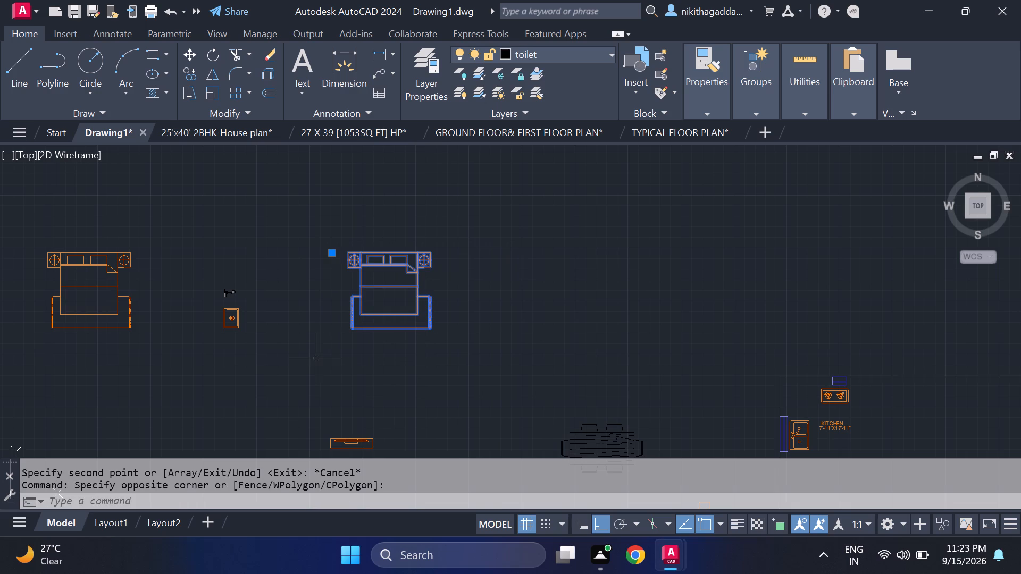
{"action": "type", "text": "ro"}
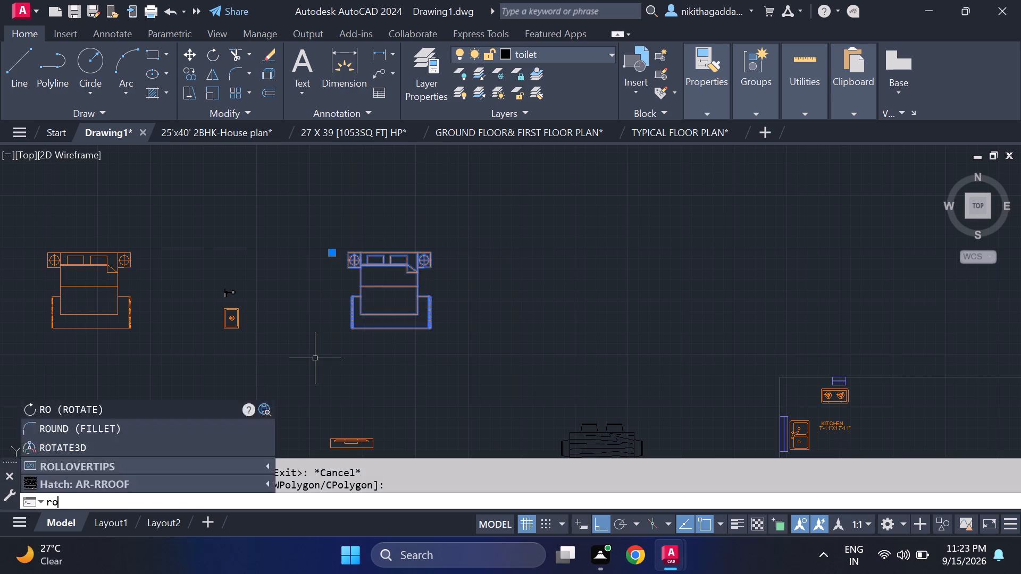
{"action": "key", "text": "Return"}
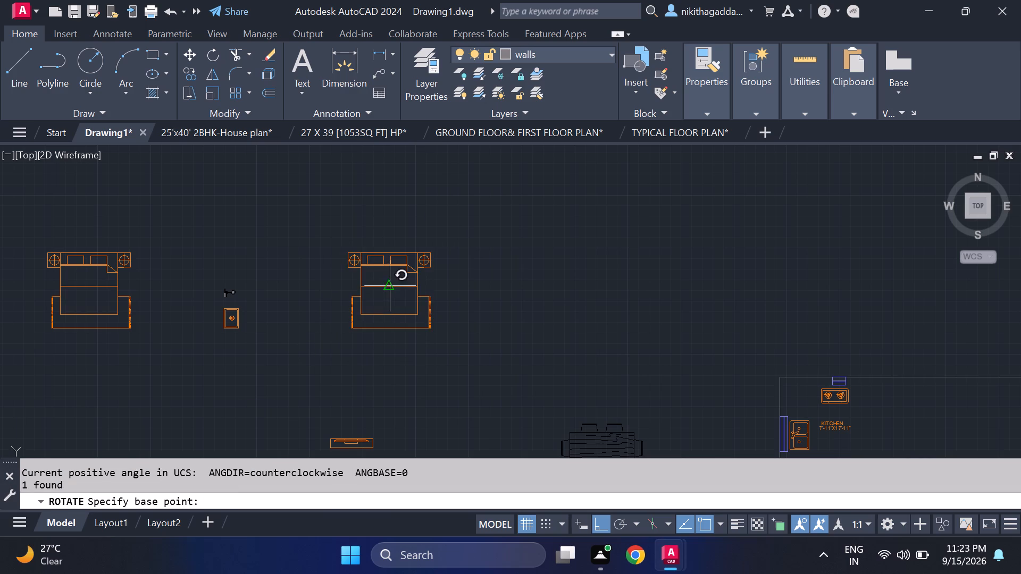
{"action": "left_click", "coordinate": [390, 286]}
{"action": "left_click", "coordinate": [300, 182]}
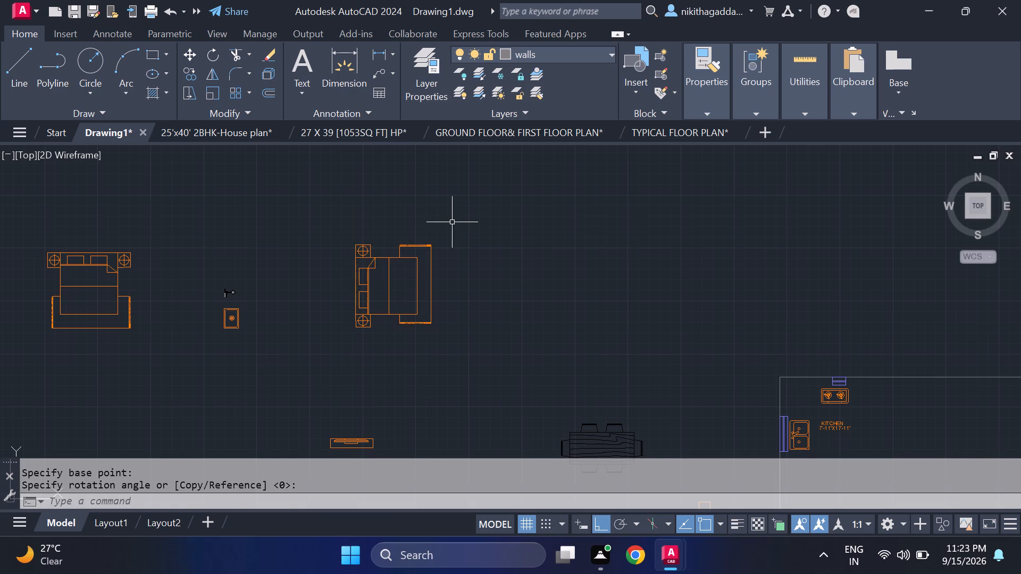
Move the rotated bed, with Ortho off, into the west bedroom below the small northwest room, headboard along the west wall.
{"action": "left_click_drag", "start_coordinate": [455, 221], "coordinate": [450, 228]}
{"action": "left_click", "coordinate": [320, 339]}
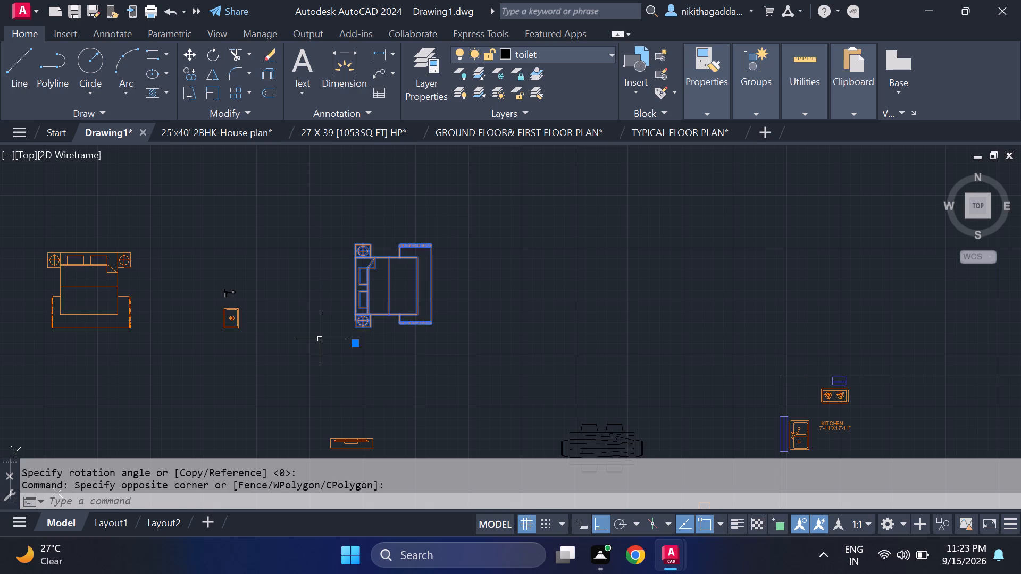
{"action": "key", "text": "m"}
{"action": "key", "text": "Return"}
{"action": "left_click", "coordinate": [383, 286]}
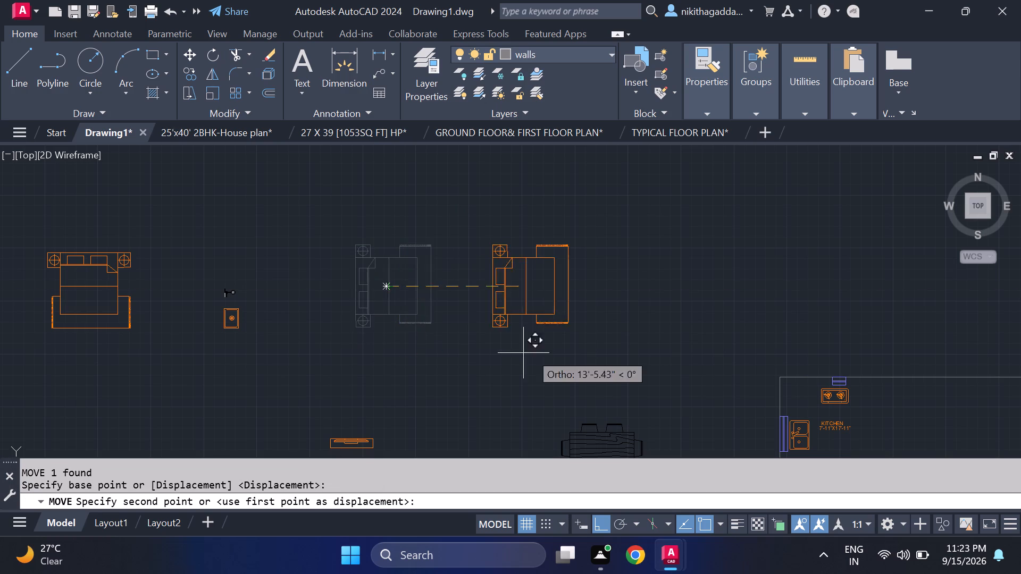
{"action": "scroll", "coordinate": [583, 378], "scroll_direction": "down", "scroll_amount": 2}
{"action": "middle_click_drag", "start_coordinate": [573, 372], "coordinate": [488, 333]}
{"action": "key", "text": "F8"}
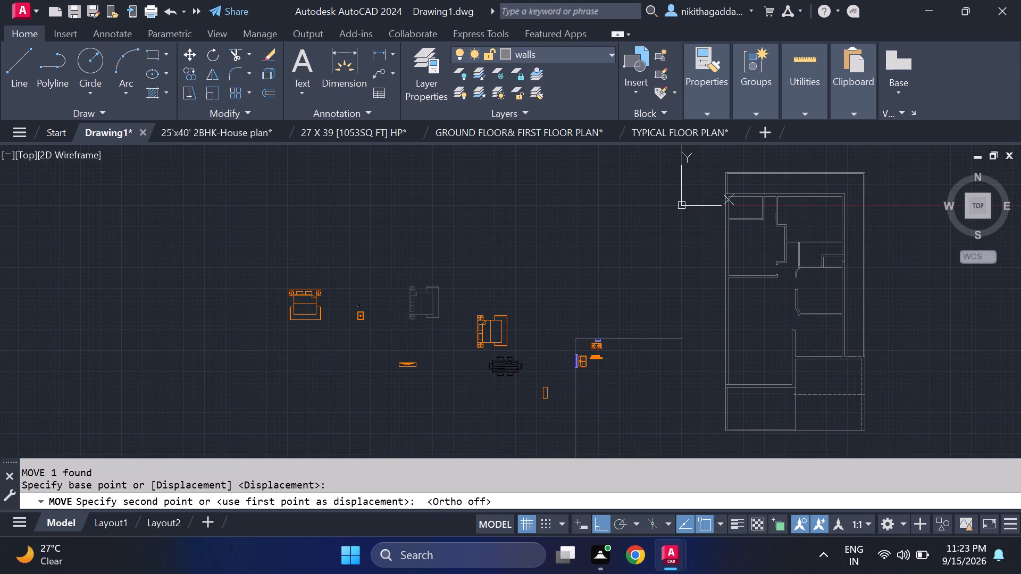
{"action": "middle_click_drag", "start_coordinate": [652, 311], "coordinate": [458, 358]}
{"action": "scroll", "coordinate": [554, 306], "scroll_direction": "up", "scroll_amount": 3}
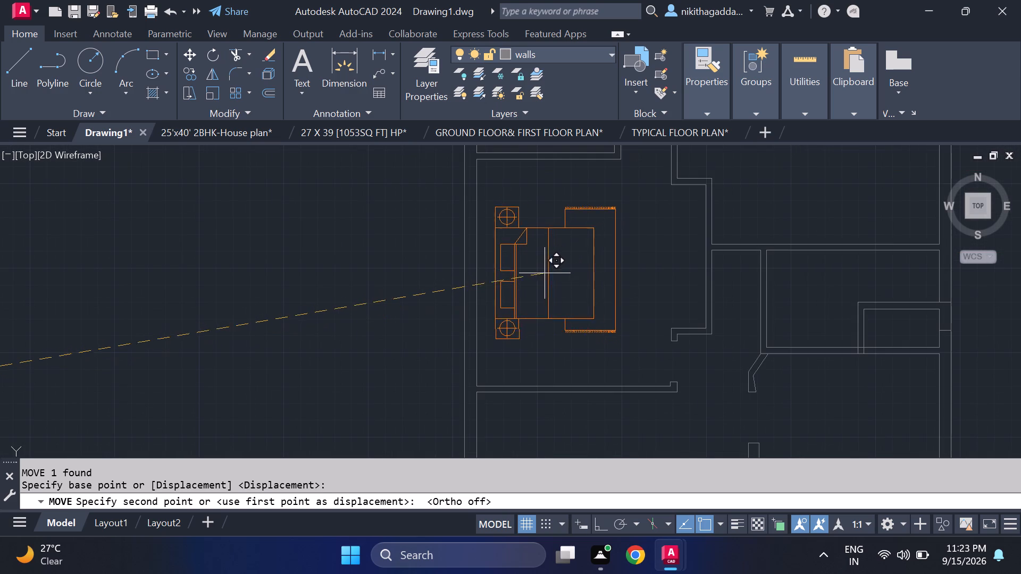
{"action": "left_click", "coordinate": [527, 273]}
Move the original double bed into the northeast bedroom of the house plan, with its headboard along the north wall.
{"action": "scroll", "coordinate": [308, 330], "scroll_direction": "down", "scroll_amount": 1}
{"action": "middle_click_drag", "start_coordinate": [194, 343], "coordinate": [488, 329]}
{"action": "scroll", "coordinate": [428, 329], "scroll_direction": "down", "scroll_amount": 2}
{"action": "left_click", "coordinate": [157, 321]}
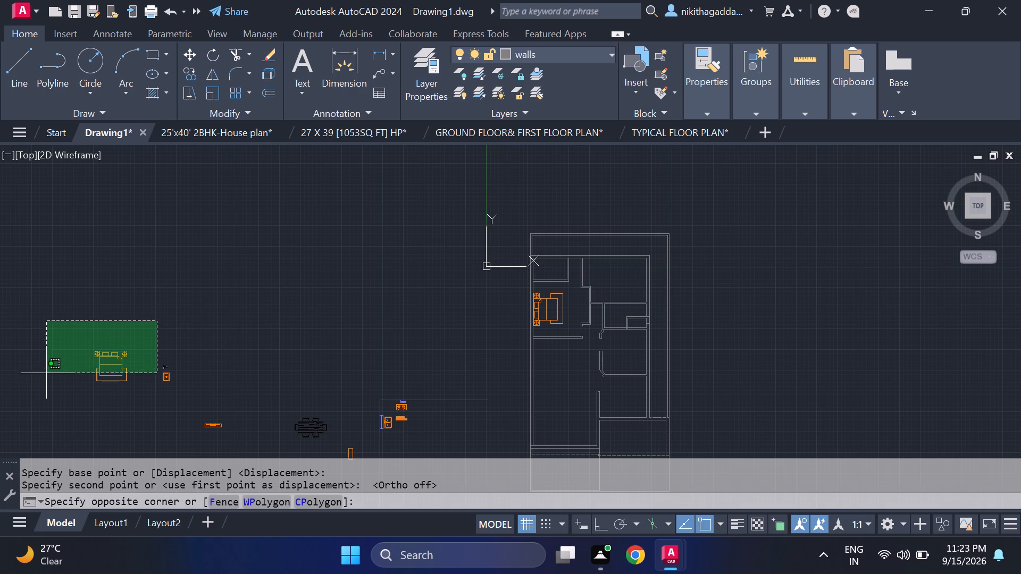
{"action": "left_click", "coordinate": [44, 367]}
{"action": "key", "text": "k"}
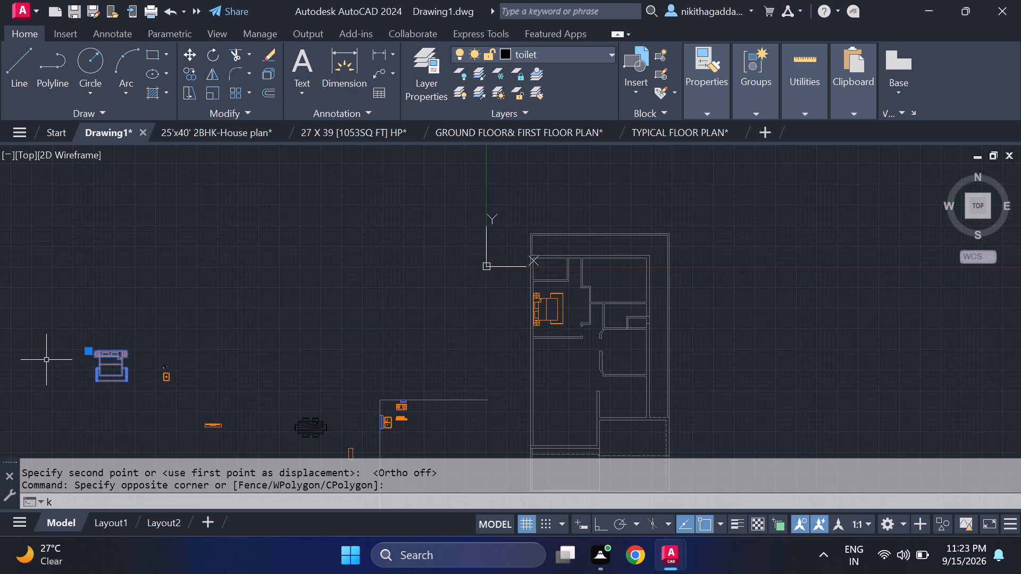
{"action": "key", "text": "BackSpace"}
{"action": "key", "text": "m"}
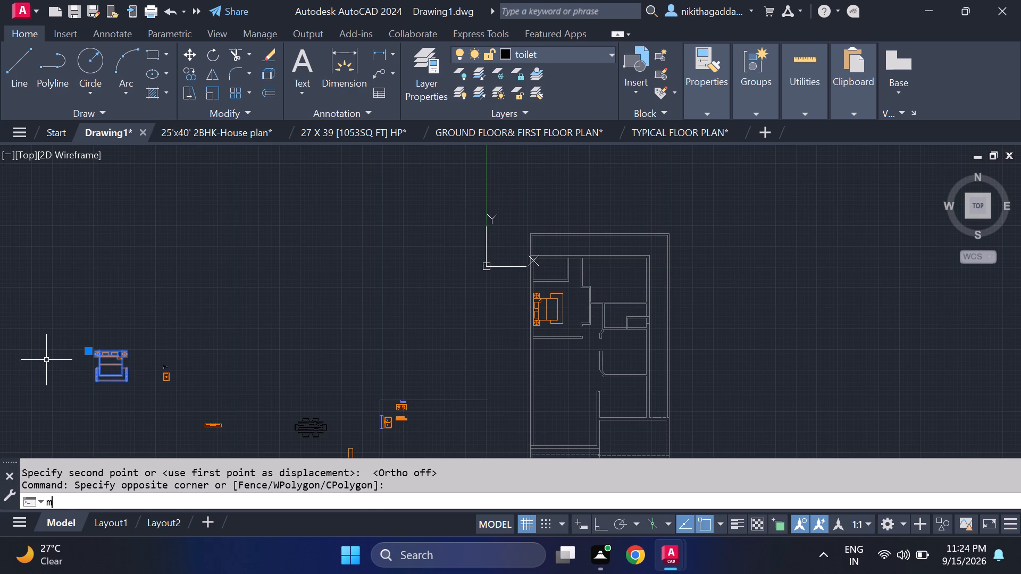
{"action": "key", "text": "Return"}
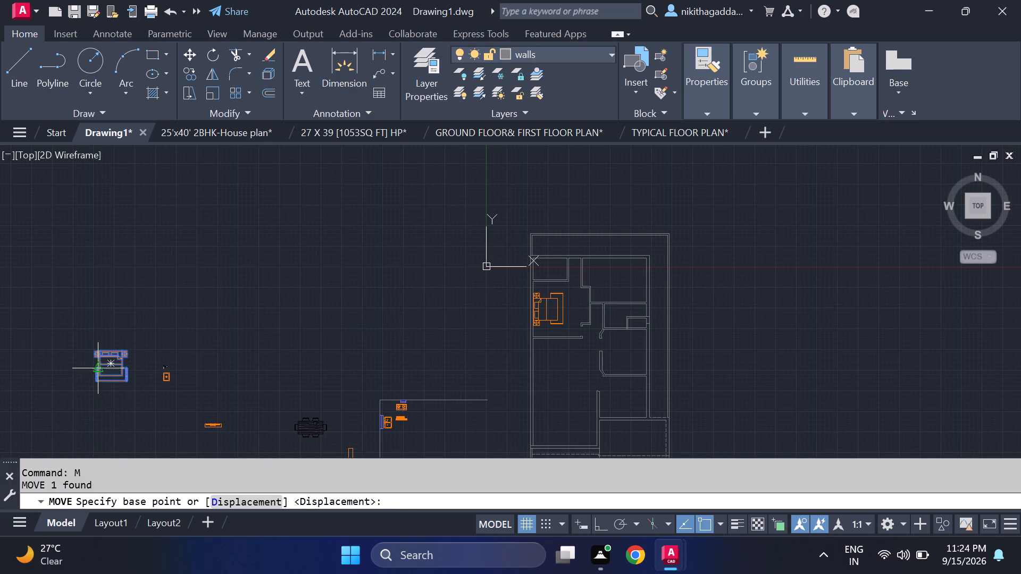
{"action": "left_click", "coordinate": [110, 362]}
{"action": "middle_click_drag", "start_coordinate": [389, 342], "coordinate": [240, 387]}
{"action": "scroll", "coordinate": [240, 387], "scroll_direction": "down", "scroll_amount": 1}
{"action": "scroll", "coordinate": [380, 345], "scroll_direction": "up", "scroll_amount": 3}
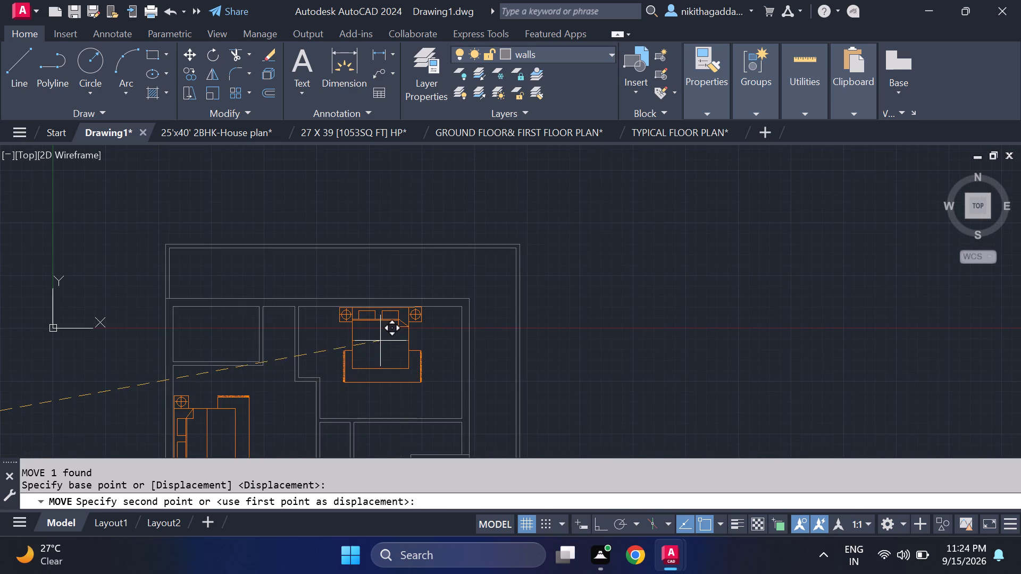
{"action": "left_click", "coordinate": [389, 343]}
{"action": "scroll", "coordinate": [500, 355], "scroll_direction": "down", "scroll_amount": 2}
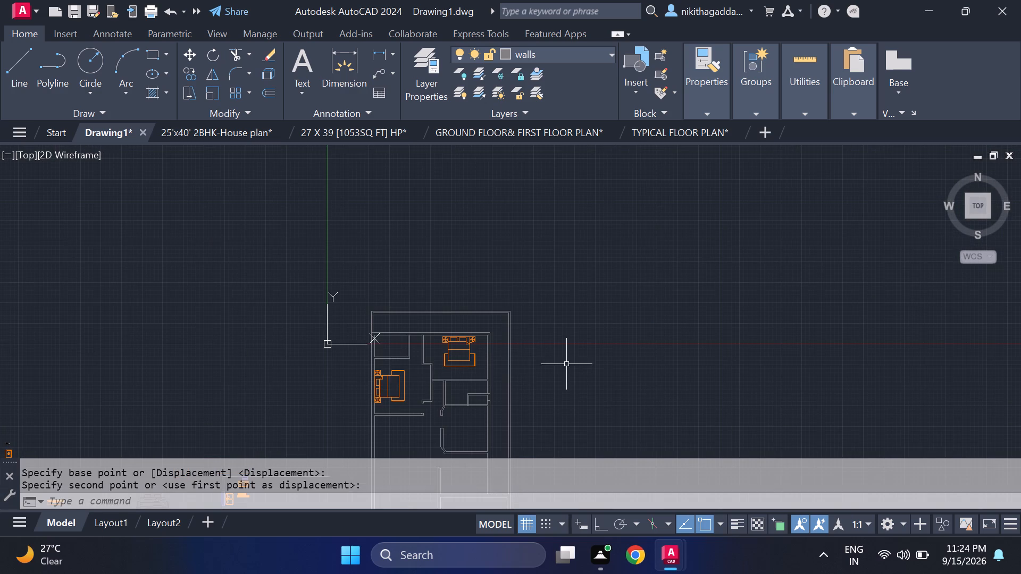
Copy the TV unit horizontally into the empty space between it and the dining table.
{"action": "middle_click_drag", "start_coordinate": [581, 367], "coordinate": [593, 298]}
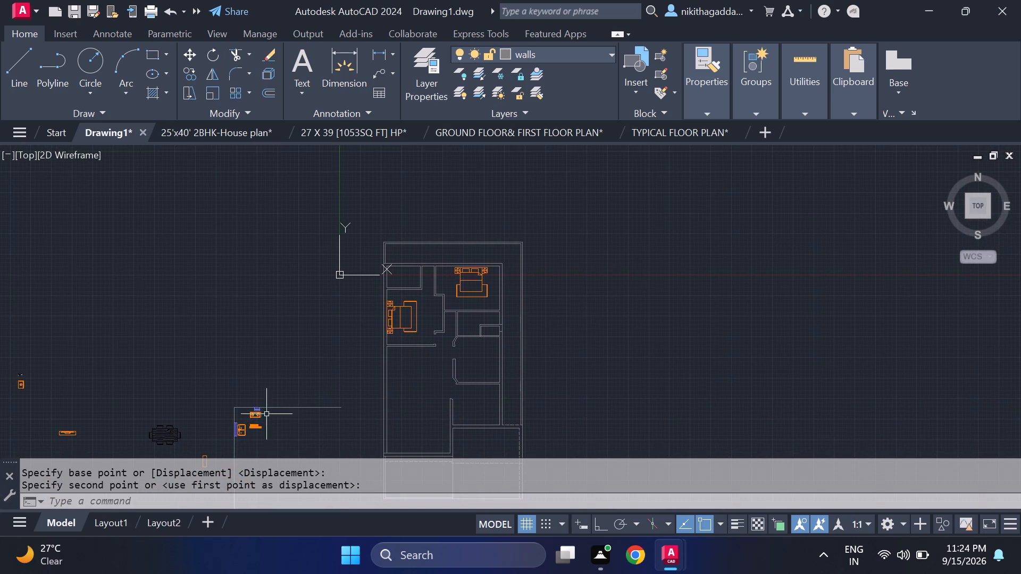
{"action": "middle_click_drag", "start_coordinate": [265, 410], "coordinate": [350, 345]}
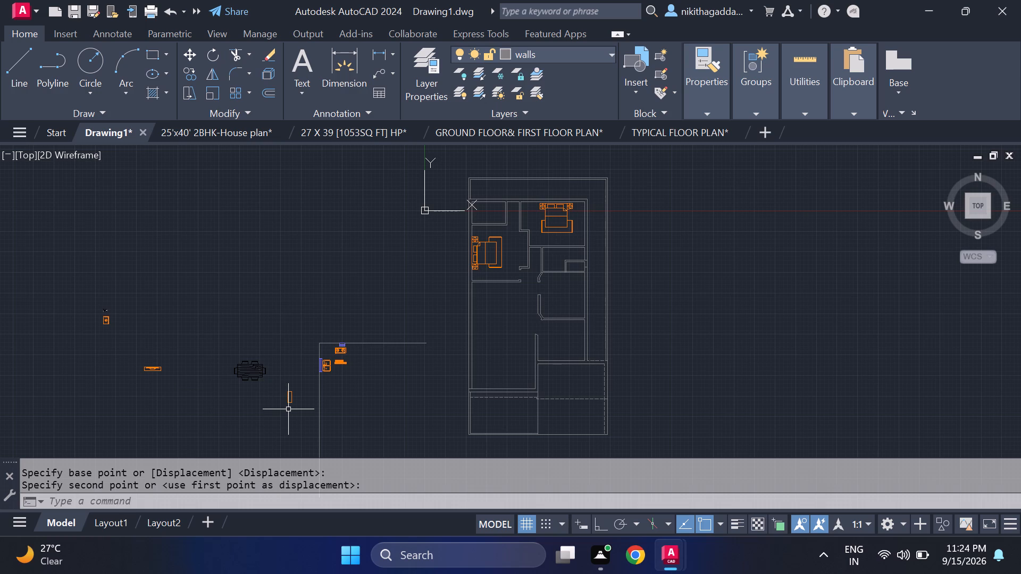
{"action": "scroll", "coordinate": [292, 418], "scroll_direction": "up", "scroll_amount": 1}
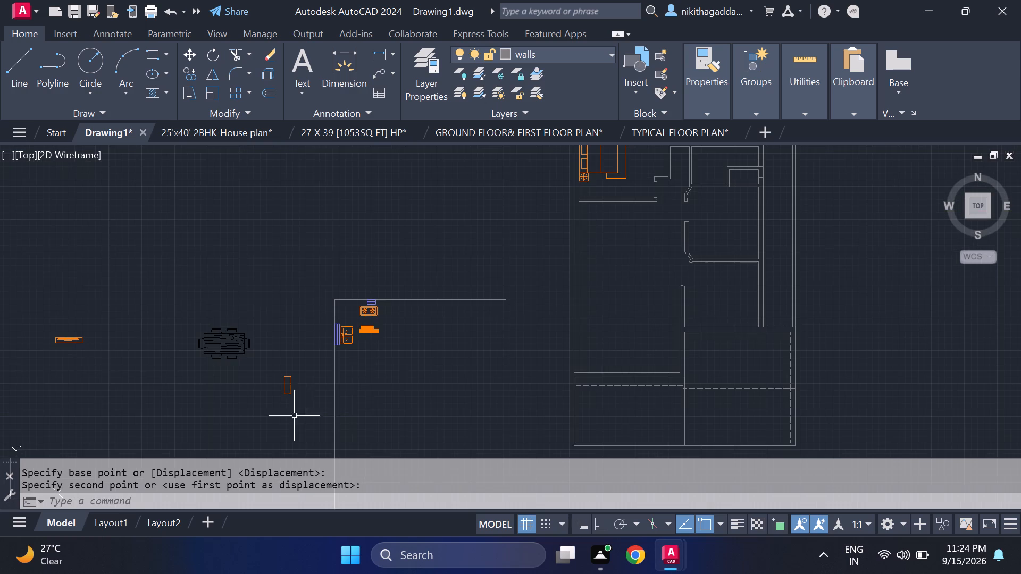
{"action": "scroll", "coordinate": [378, 336], "scroll_direction": "up", "scroll_amount": 3}
{"action": "scroll", "coordinate": [339, 360], "scroll_direction": "down", "scroll_amount": 3}
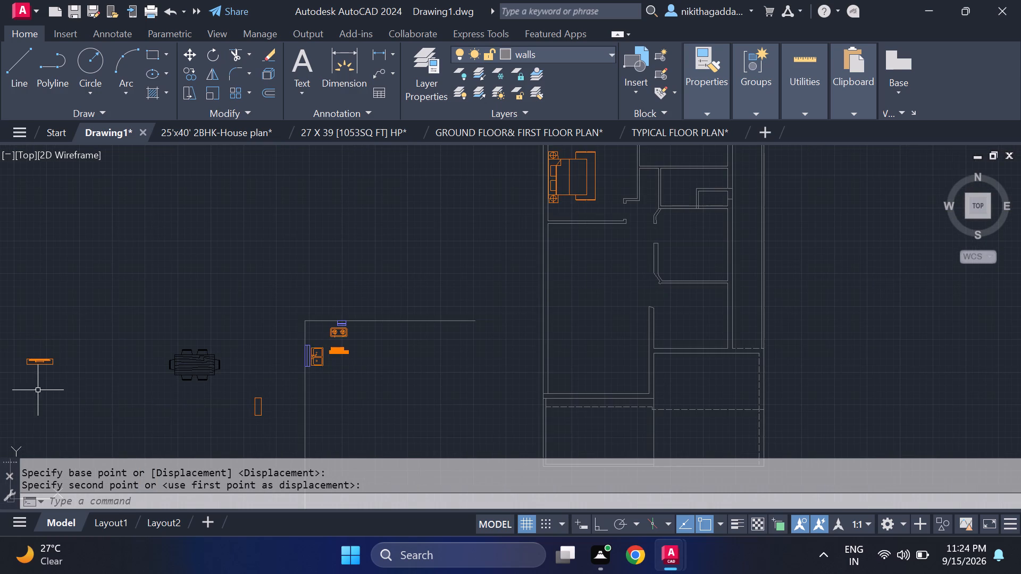
{"action": "middle_click_drag", "start_coordinate": [39, 387], "coordinate": [217, 377]}
{"action": "scroll", "coordinate": [220, 361], "scroll_direction": "up", "scroll_amount": 3}
{"action": "left_click_drag", "start_coordinate": [286, 293], "coordinate": [281, 297]}
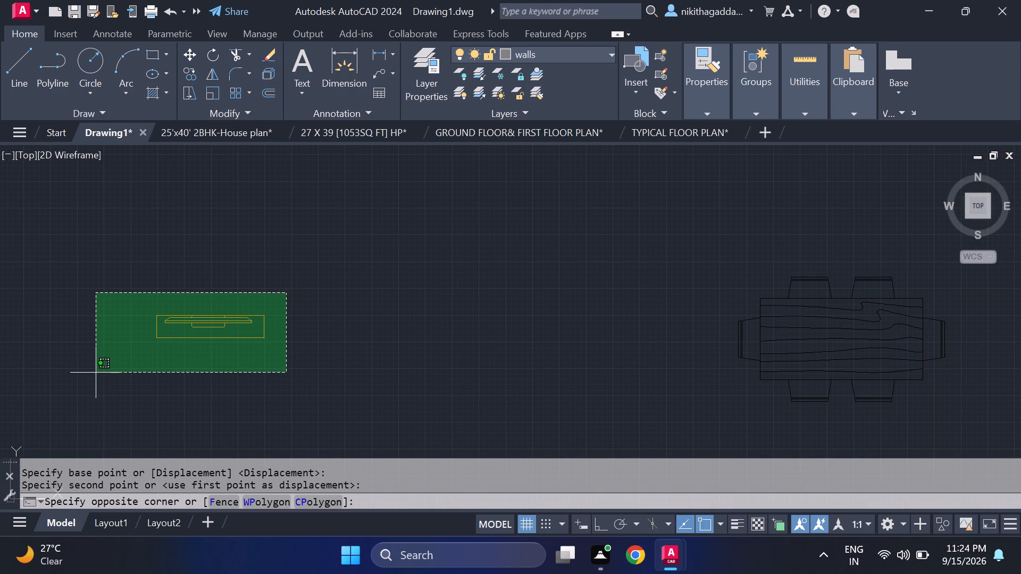
{"action": "left_click", "coordinate": [96, 373]}
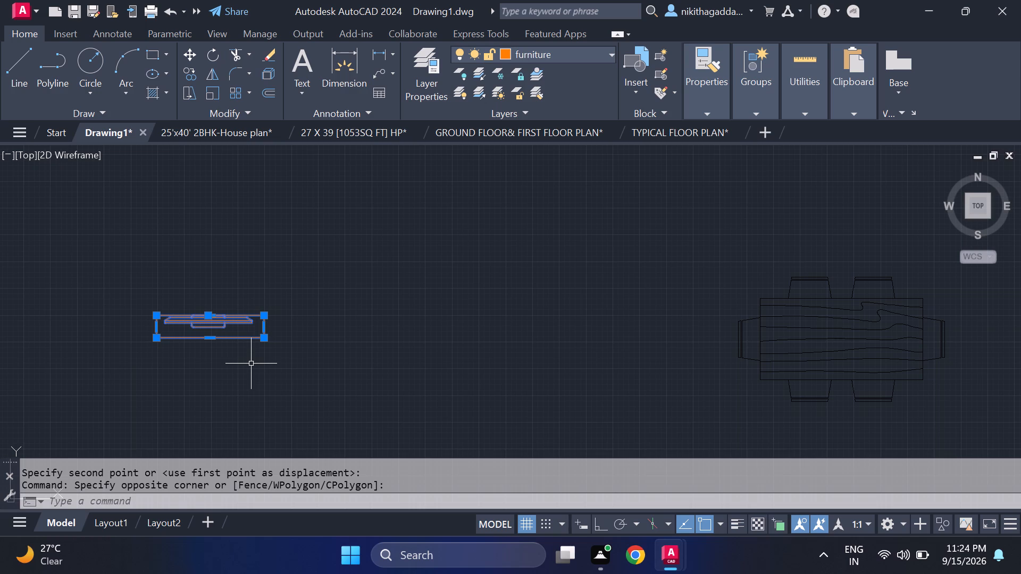
{"action": "type", "text": "co"}
{"action": "key", "text": "Return"}
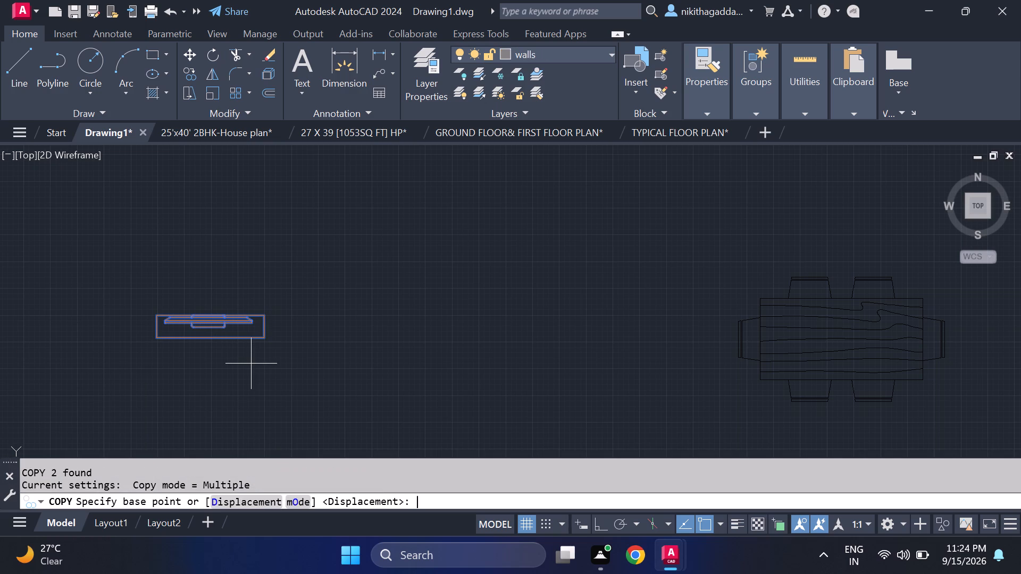
{"action": "left_click", "coordinate": [208, 315]}
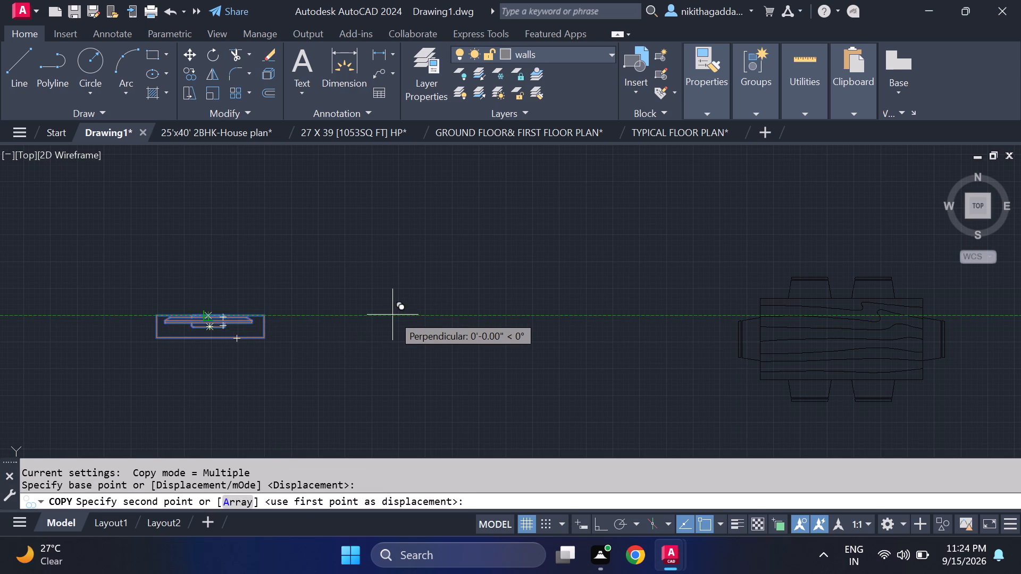
{"action": "left_click", "coordinate": [392, 315]}
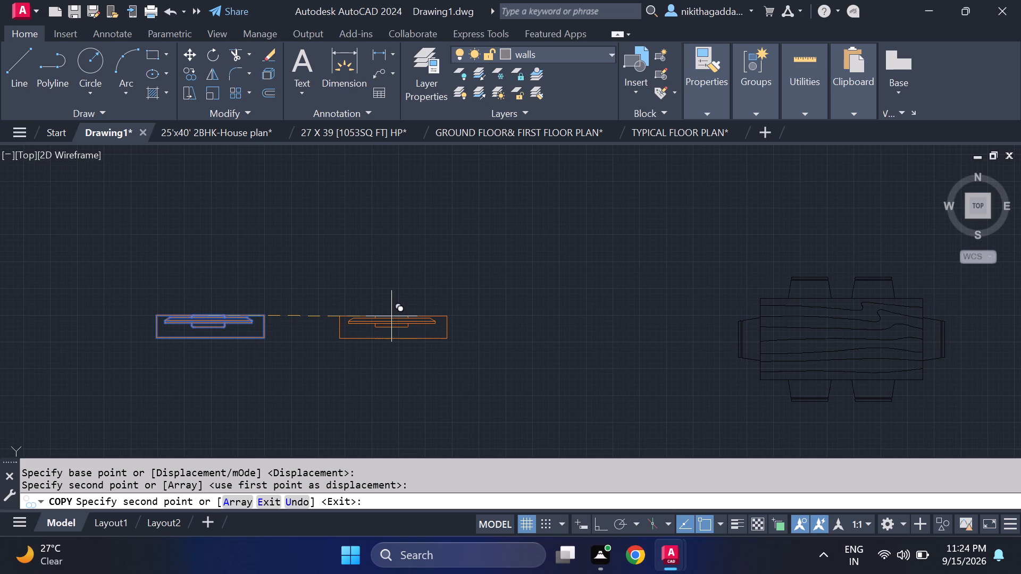
{"action": "left_click", "coordinate": [391, 316]}
{"action": "key", "text": "Escape"}
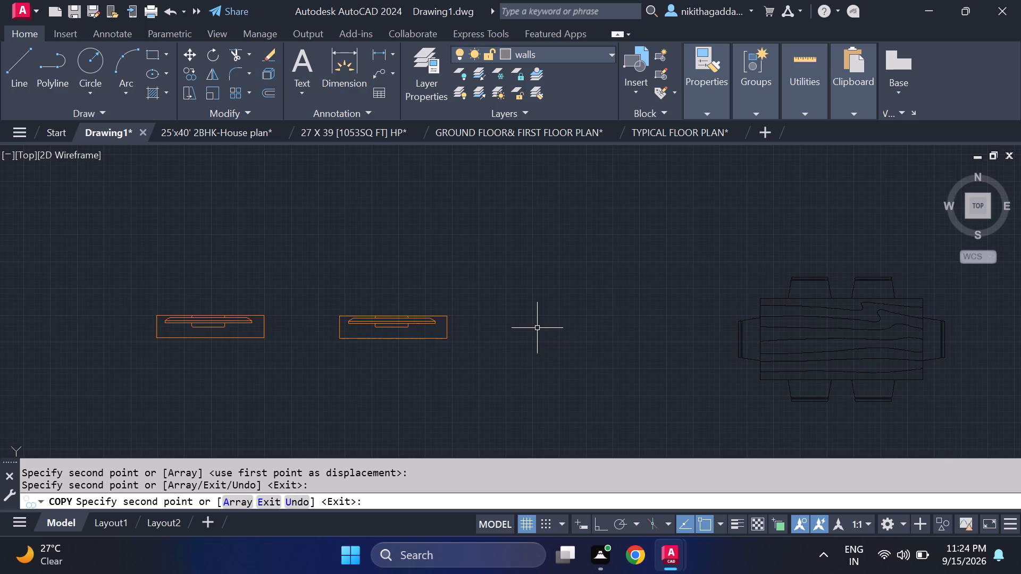
Rotate the original western TV unit 180° about its centre, so the television lies along its south edge.
{"action": "left_click_drag", "start_coordinate": [270, 271], "coordinate": [264, 286]}
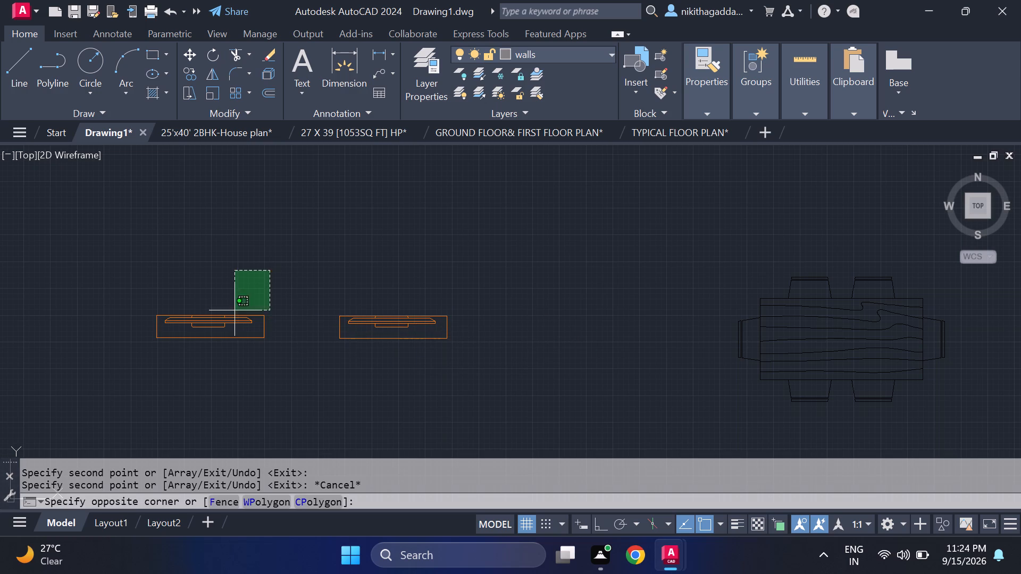
{"action": "left_click", "coordinate": [61, 383]}
{"action": "type", "text": "ro"}
{"action": "key", "text": "Return"}
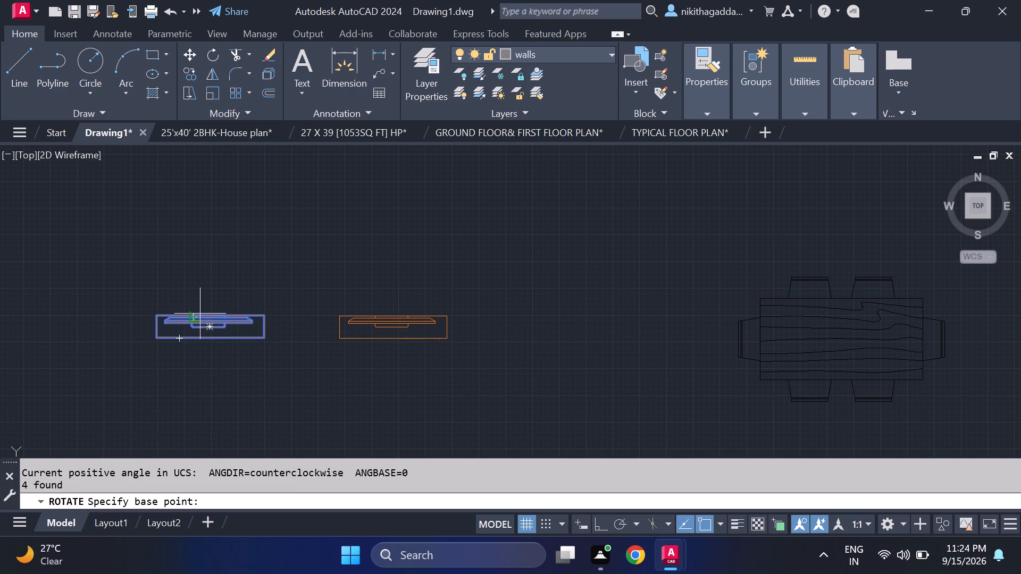
{"action": "left_click", "coordinate": [209, 331]}
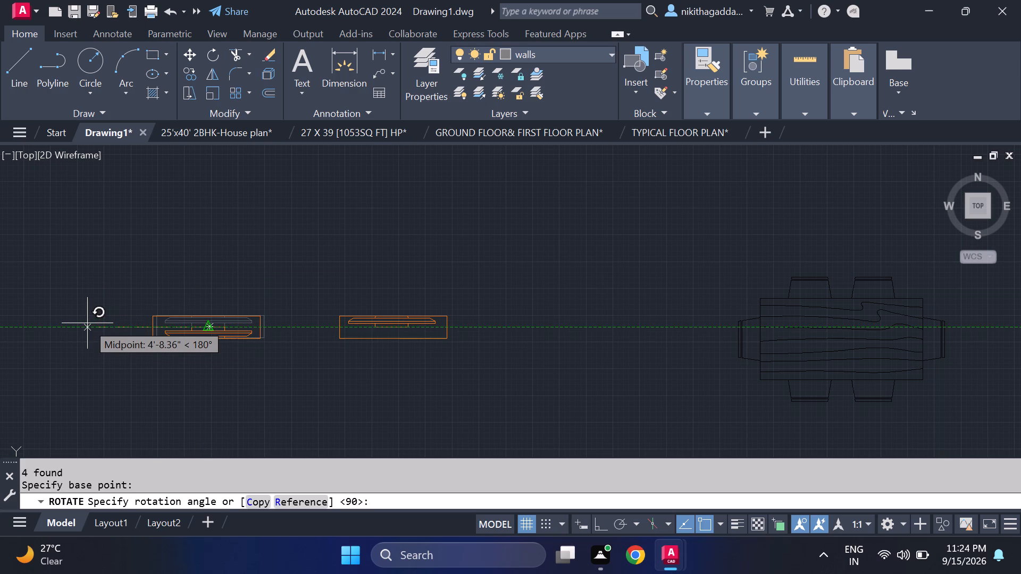
{"action": "left_click", "coordinate": [87, 323]}
Move the rotated TV unit into the northeast bedroom, against its south wall facing the foot of the bed.
{"action": "left_click", "coordinate": [271, 289]}
{"action": "left_click", "coordinate": [135, 381]}
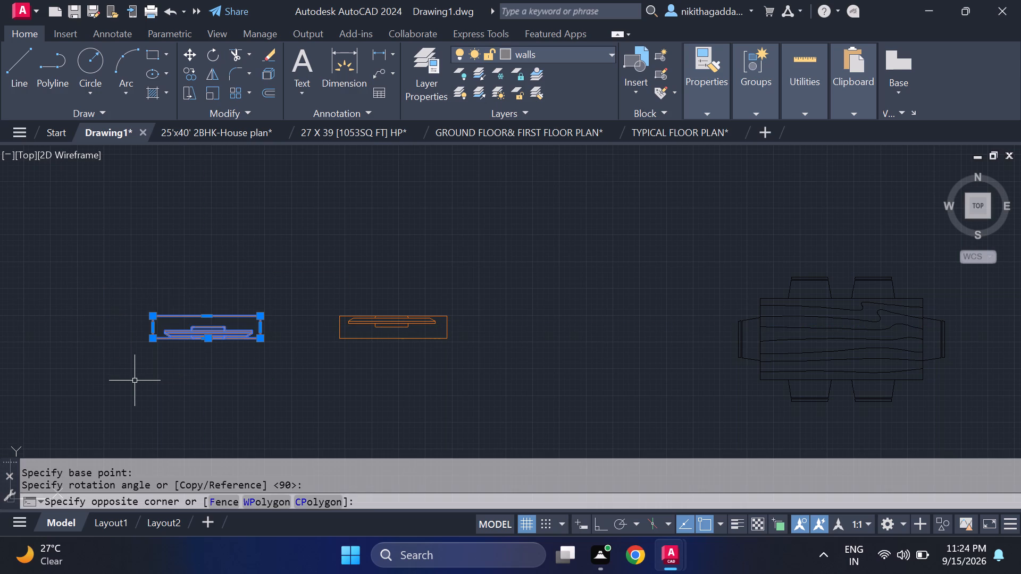
{"action": "key", "text": "m"}
{"action": "key", "text": "Return"}
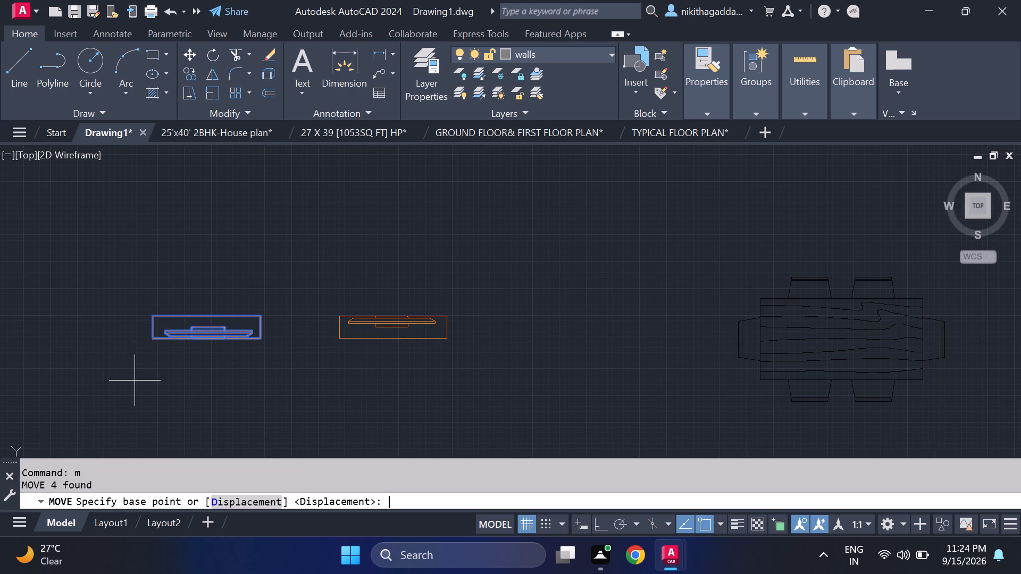
{"action": "left_click", "coordinate": [208, 311]}
{"action": "scroll", "coordinate": [535, 245], "scroll_direction": "down", "scroll_amount": 1}
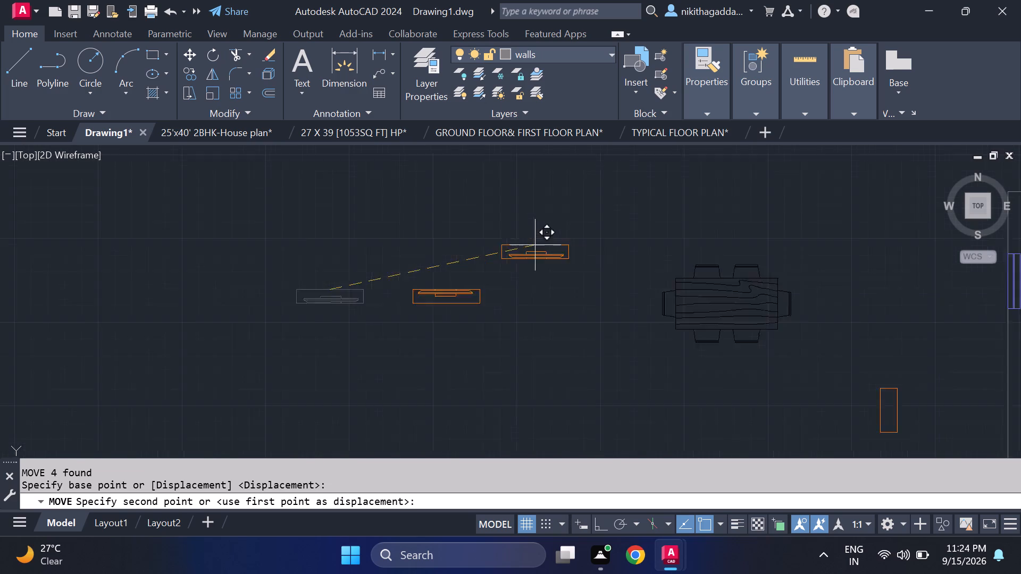
{"action": "scroll", "coordinate": [535, 245], "scroll_direction": "down", "scroll_amount": 1}
{"action": "middle_click_drag", "start_coordinate": [533, 243], "coordinate": [128, 369]}
{"action": "scroll", "coordinate": [535, 287], "scroll_direction": "down", "scroll_amount": 3}
{"action": "middle_click_drag", "start_coordinate": [542, 287], "coordinate": [538, 287]}
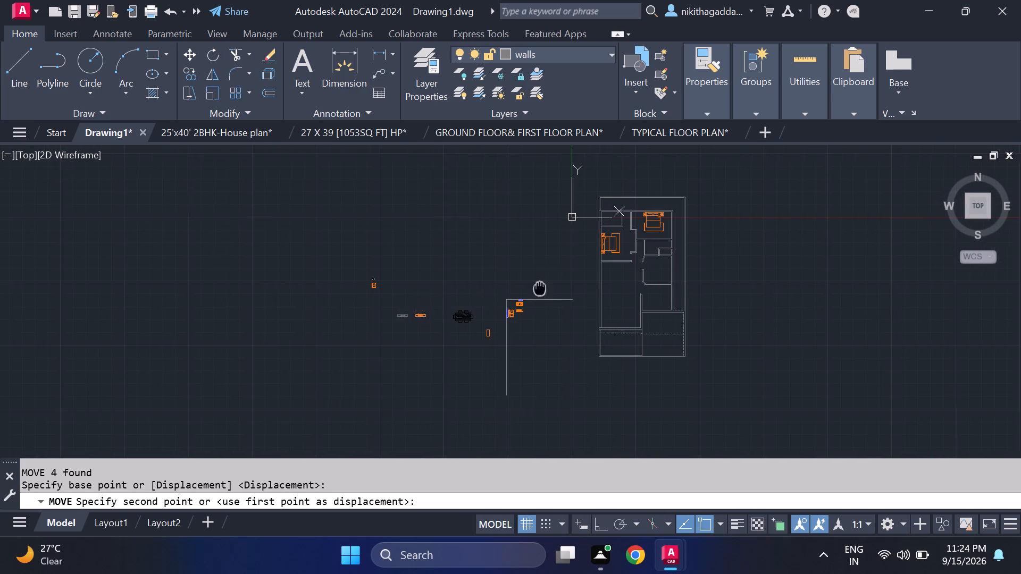
{"action": "middle_click_drag", "start_coordinate": [538, 287], "coordinate": [407, 323]}
{"action": "scroll", "coordinate": [523, 282], "scroll_direction": "up", "scroll_amount": 6}
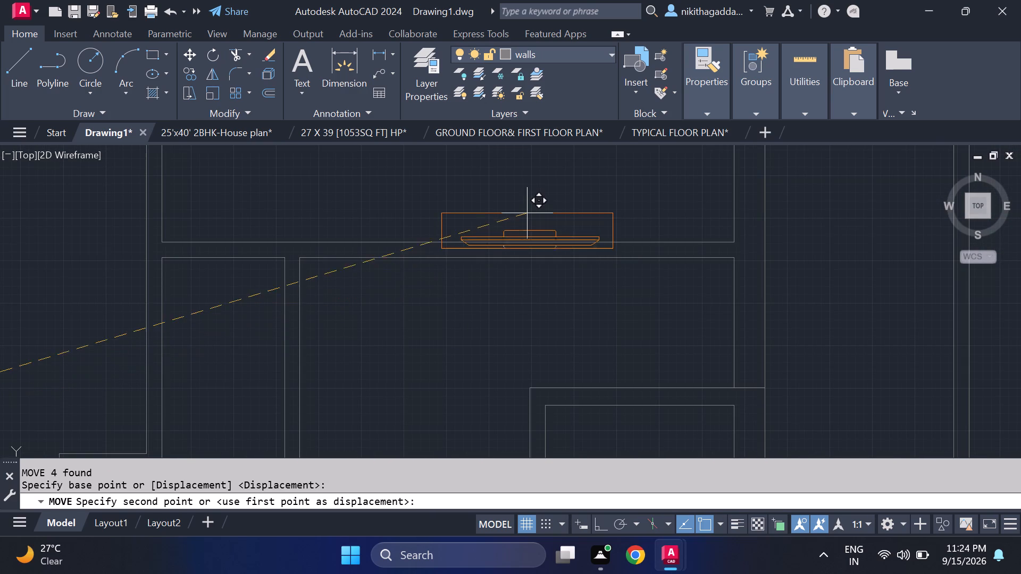
{"action": "left_click", "coordinate": [530, 203]}
Rotate the remaining TV unit 90° counterclockwise about the midpoint of its south edge, so it stands vertically.
{"action": "scroll", "coordinate": [389, 247], "scroll_direction": "down", "scroll_amount": 2}
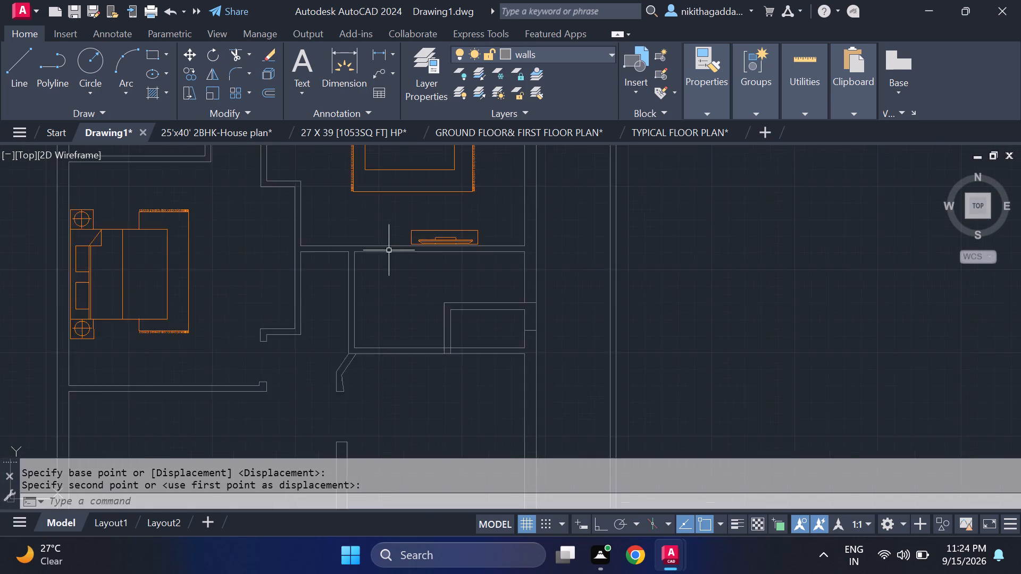
{"action": "scroll", "coordinate": [388, 254], "scroll_direction": "down", "scroll_amount": 1}
{"action": "middle_click_drag", "start_coordinate": [145, 330], "coordinate": [345, 240]}
{"action": "middle_click_drag", "start_coordinate": [352, 235], "coordinate": [359, 230]}
{"action": "scroll", "coordinate": [328, 278], "scroll_direction": "down", "scroll_amount": 3}
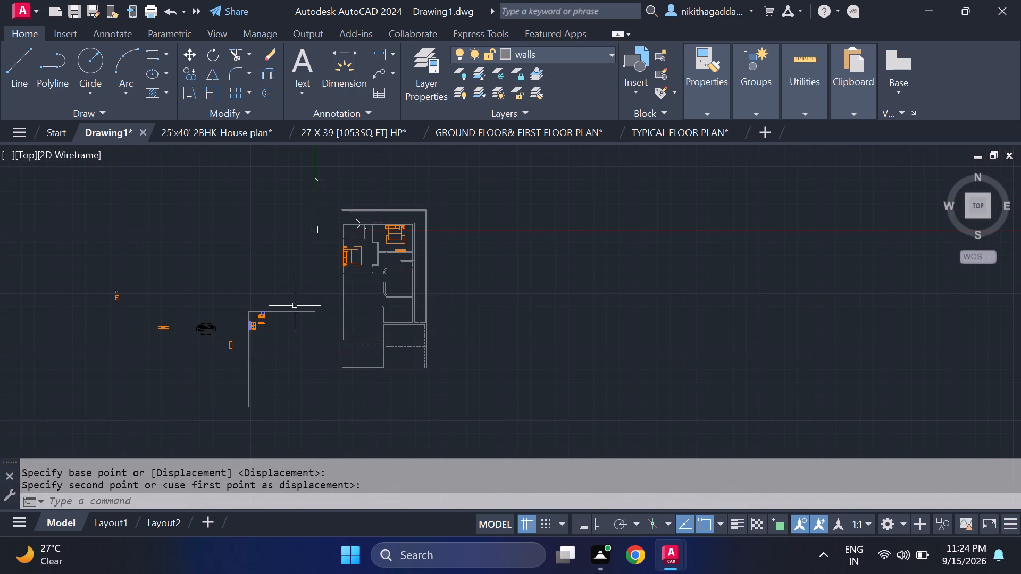
{"action": "scroll", "coordinate": [168, 327], "scroll_direction": "up", "scroll_amount": 3}
{"action": "left_click", "coordinate": [197, 306]}
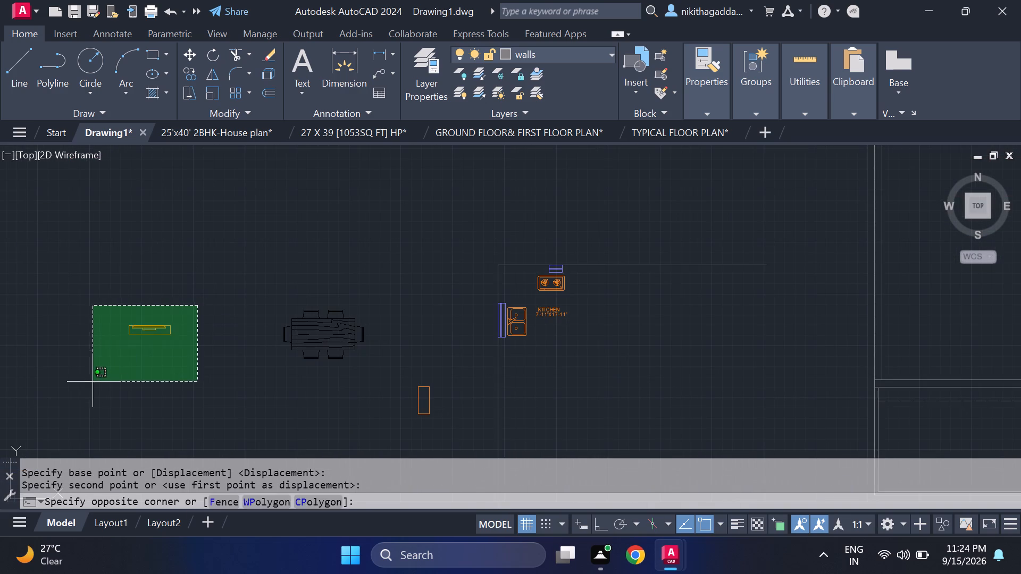
{"action": "left_click", "coordinate": [89, 384]}
{"action": "type", "text": "ro"}
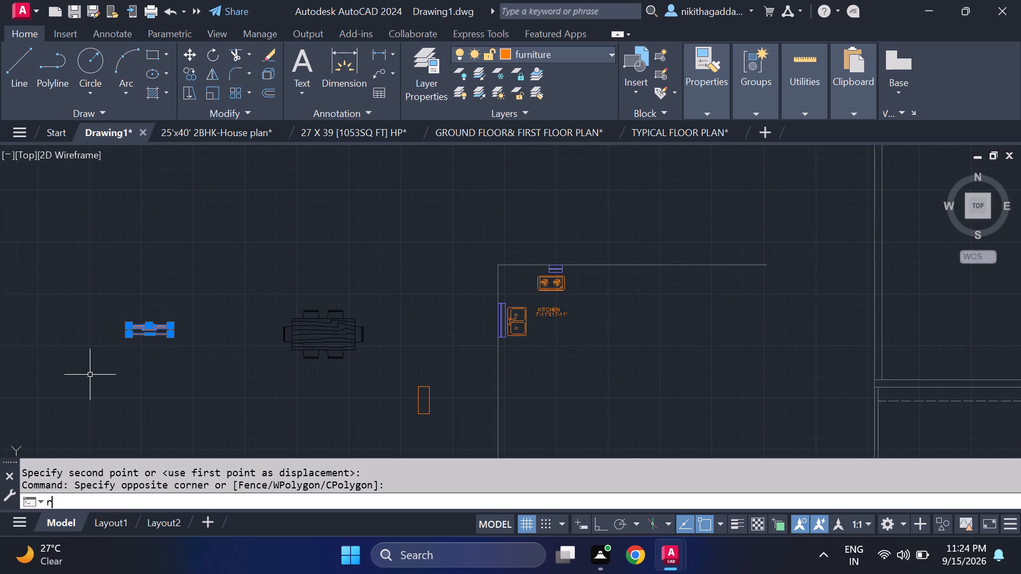
{"action": "key", "text": "Return"}
{"action": "scroll", "coordinate": [111, 363], "scroll_direction": "up", "scroll_amount": 3}
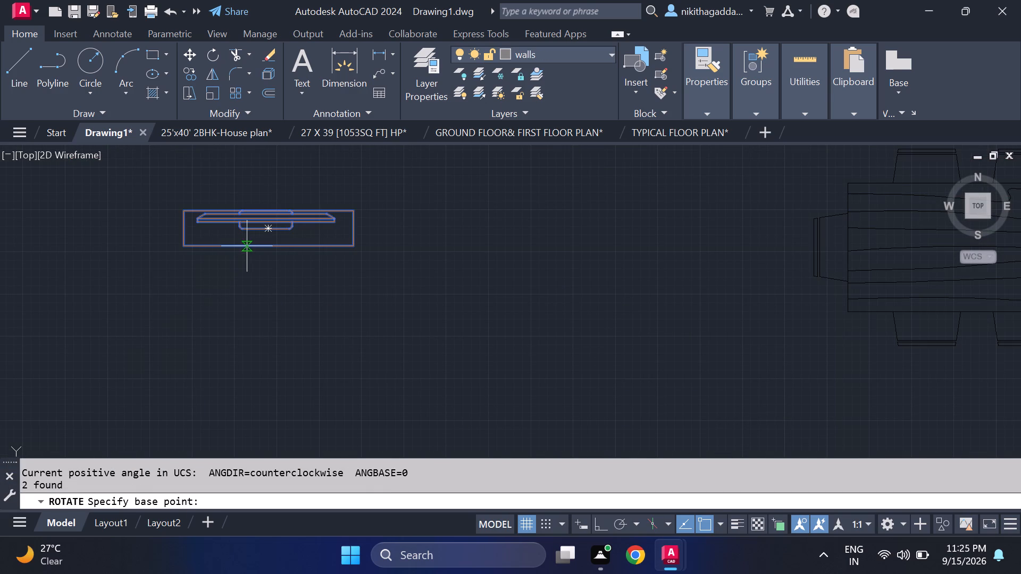
{"action": "left_click", "coordinate": [266, 243]}
{"action": "left_click", "coordinate": [264, 189]}
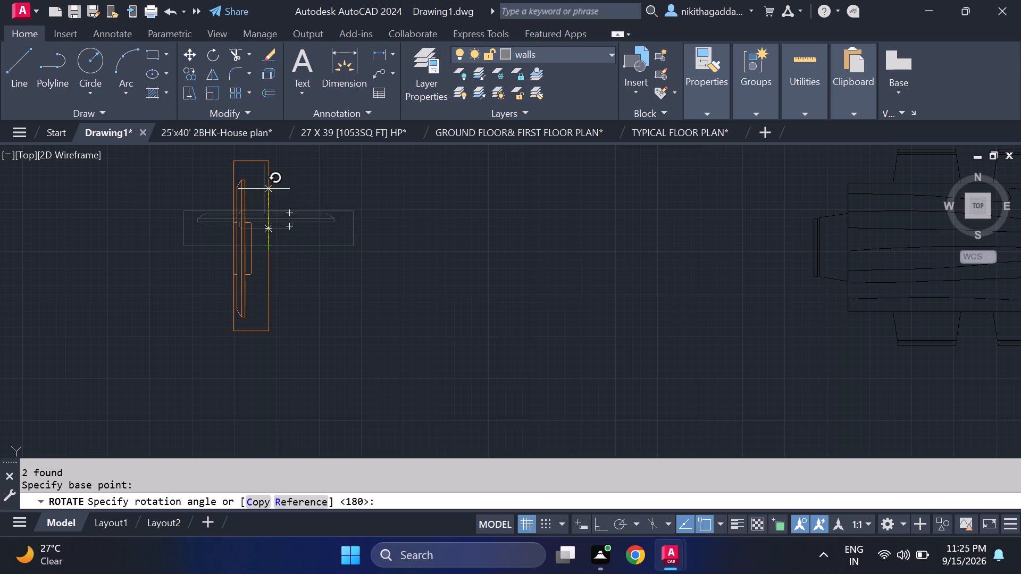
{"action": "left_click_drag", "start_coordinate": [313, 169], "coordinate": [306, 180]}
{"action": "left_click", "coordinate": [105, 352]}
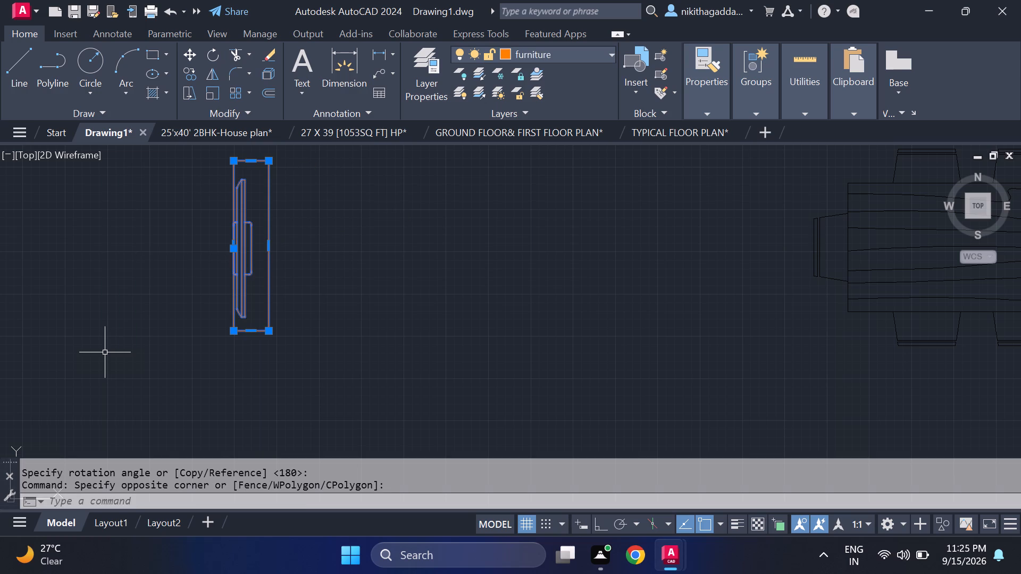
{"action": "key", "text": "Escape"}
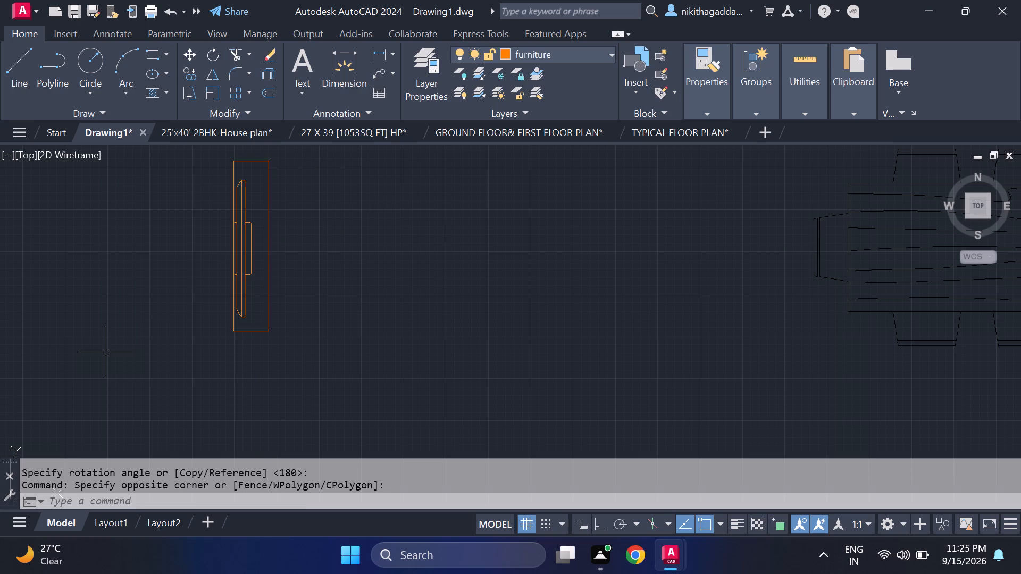
Rotate the vertical TV unit 180° about the midpoint of its west edge, so the television lies along its east side.
{"action": "left_click_drag", "start_coordinate": [345, 192], "coordinate": [328, 224]}
{"action": "left_click", "coordinate": [85, 401]}
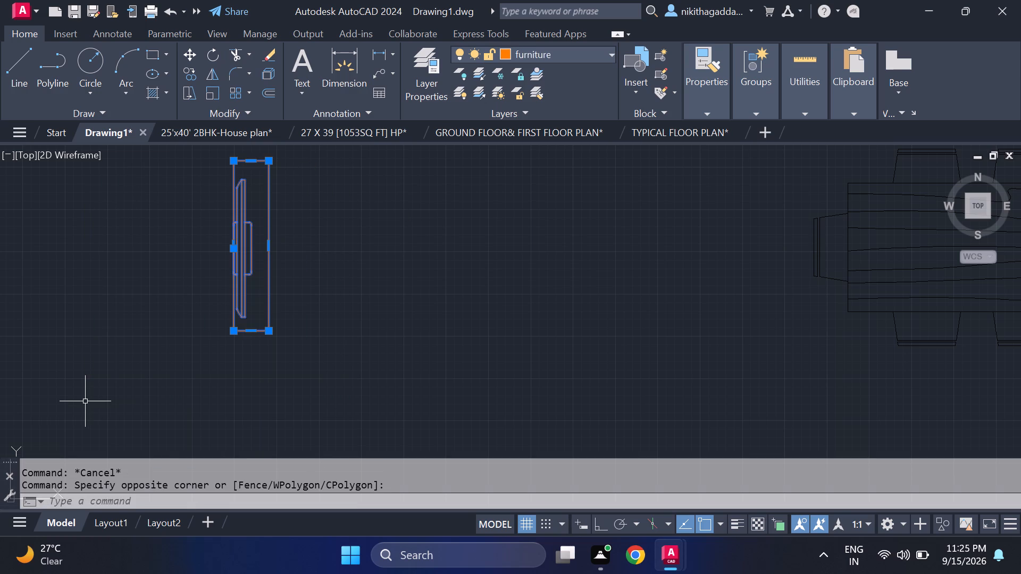
{"action": "type", "text": "ro"}
{"action": "key", "text": "Return"}
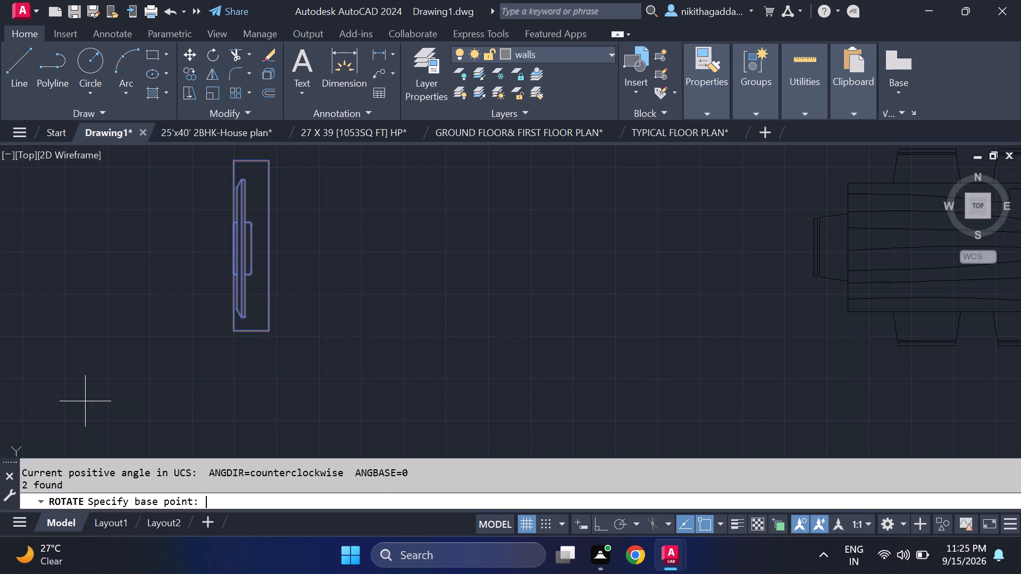
{"action": "left_click", "coordinate": [231, 243]}
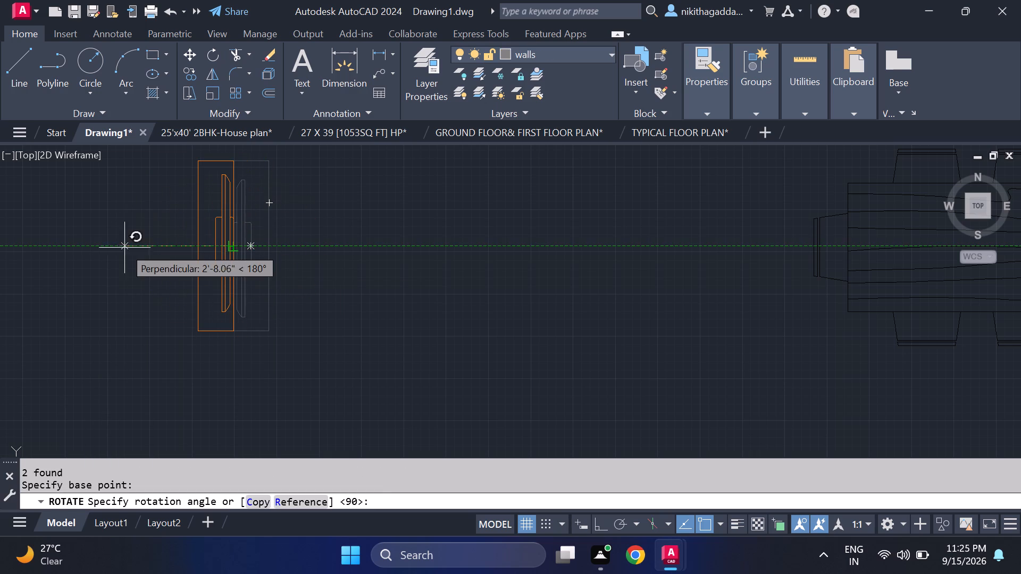
{"action": "left_click", "coordinate": [122, 238]}
Move the rotated vertical TV unit into the large southwest room, with its east edge against the room's east wall.
{"action": "left_click_drag", "start_coordinate": [327, 185], "coordinate": [313, 196]}
{"action": "left_click", "coordinate": [81, 368]}
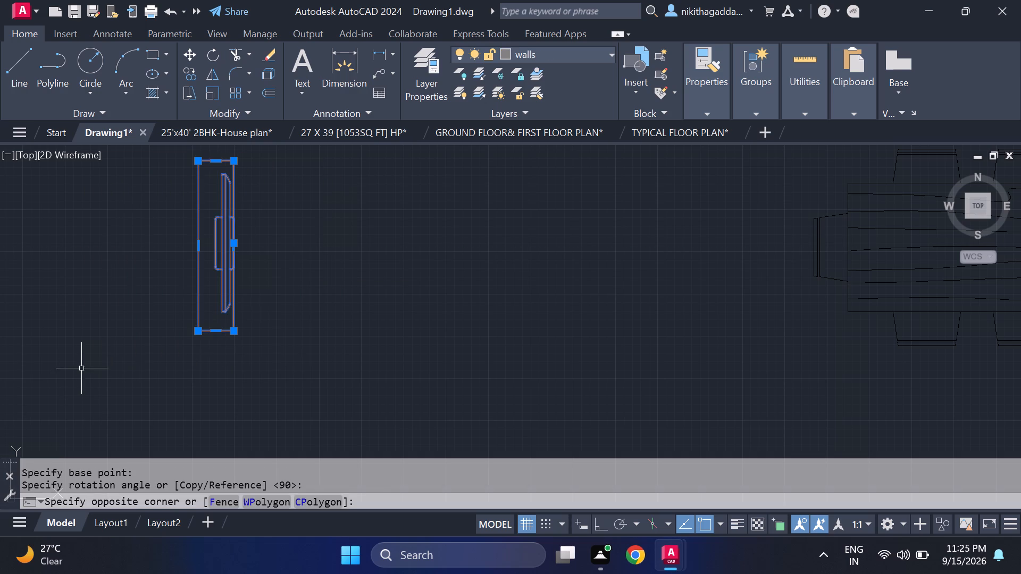
{"action": "key", "text": "m"}
{"action": "key", "text": "Return"}
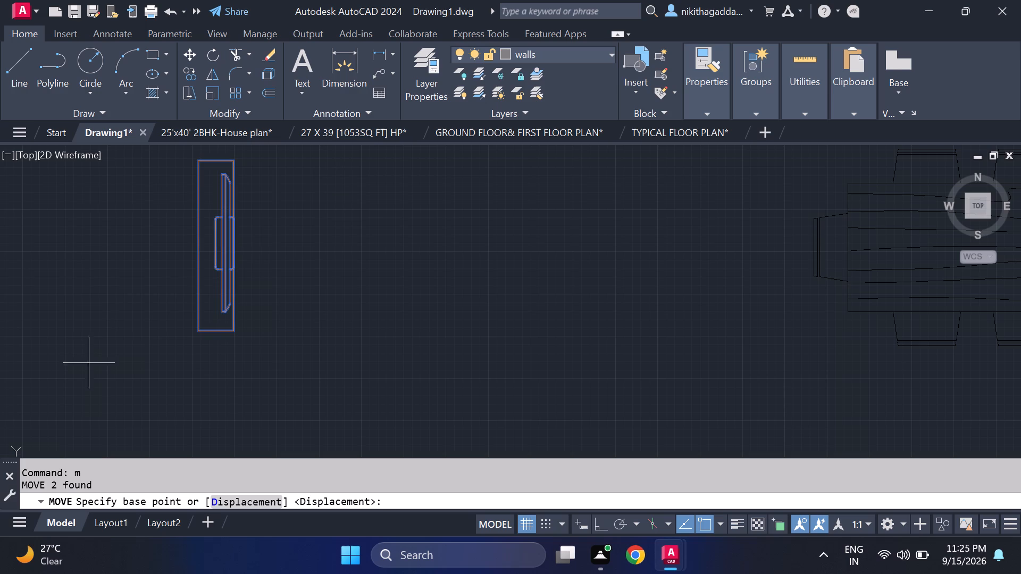
{"action": "left_click", "coordinate": [237, 247]}
{"action": "scroll", "coordinate": [505, 331], "scroll_direction": "down", "scroll_amount": 2}
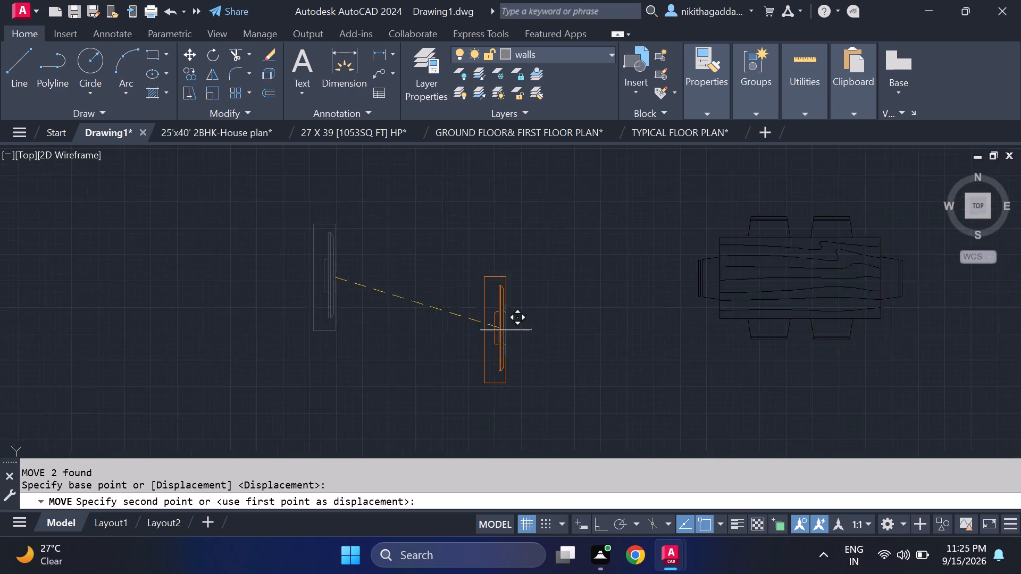
{"action": "middle_click_drag", "start_coordinate": [497, 318], "coordinate": [464, 280]}
{"action": "scroll", "coordinate": [470, 278], "scroll_direction": "down", "scroll_amount": 4}
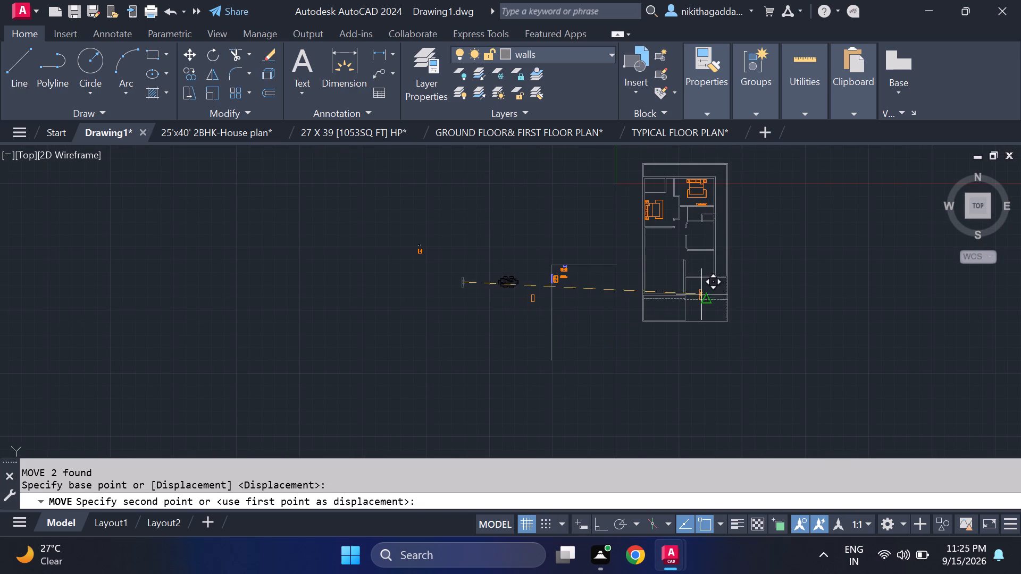
{"action": "scroll", "coordinate": [697, 271], "scroll_direction": "up", "scroll_amount": 4}
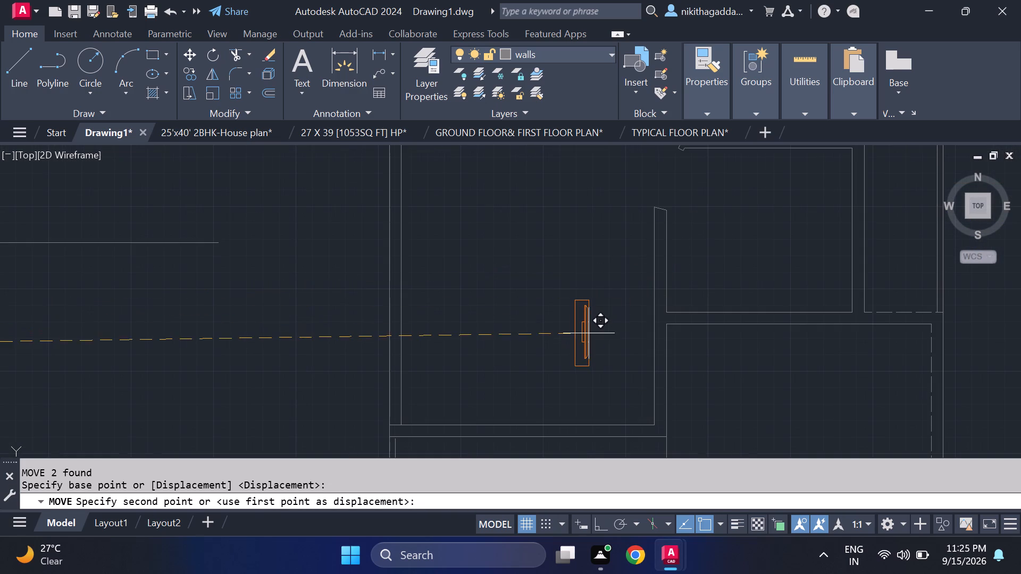
{"action": "middle_click_drag", "start_coordinate": [588, 333], "coordinate": [481, 309]}
{"action": "middle_click_drag", "start_coordinate": [474, 309], "coordinate": [459, 309]}
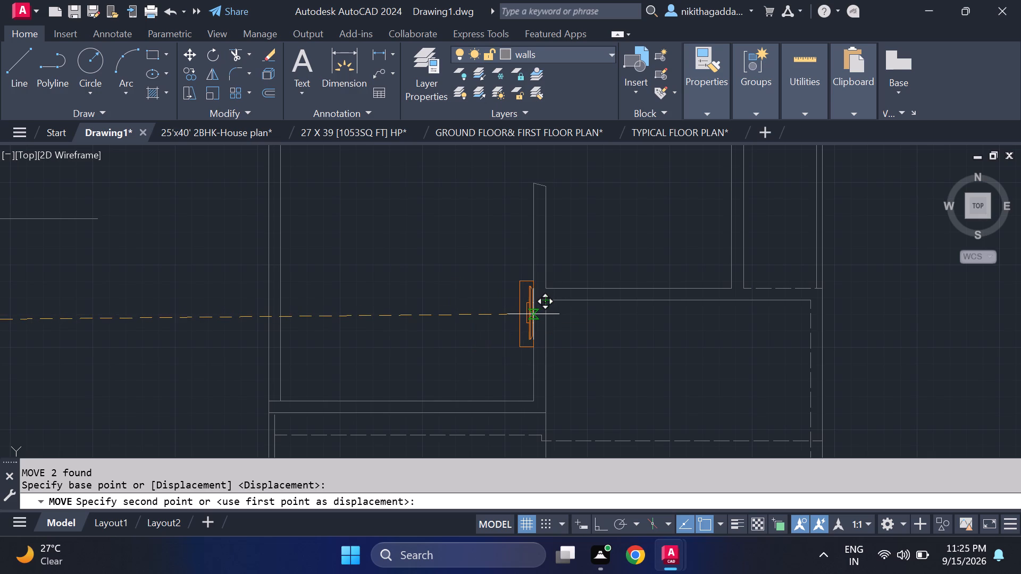
{"action": "scroll", "coordinate": [534, 315], "scroll_direction": "up", "scroll_amount": 3}
{"action": "left_click", "coordinate": [532, 265]}
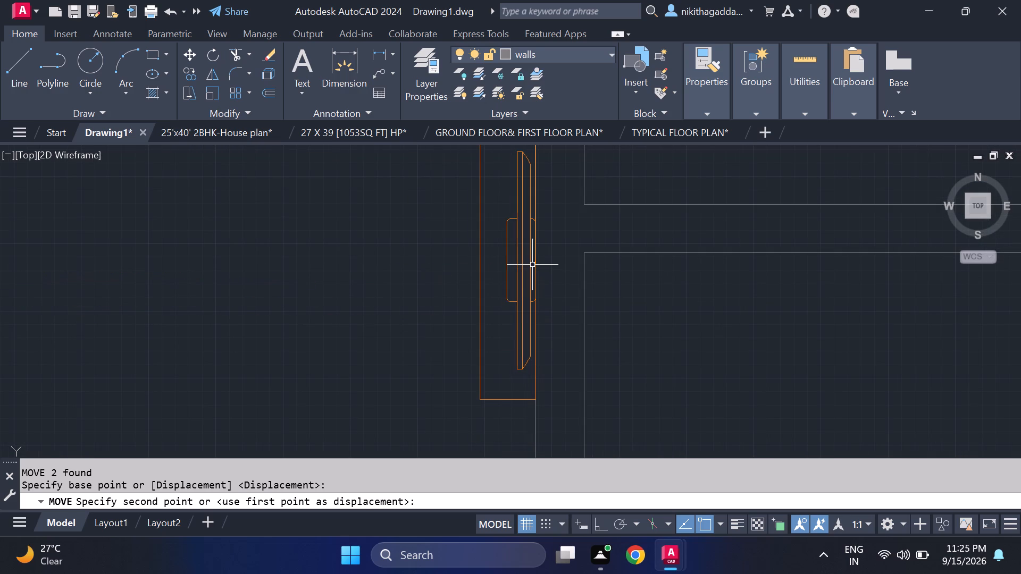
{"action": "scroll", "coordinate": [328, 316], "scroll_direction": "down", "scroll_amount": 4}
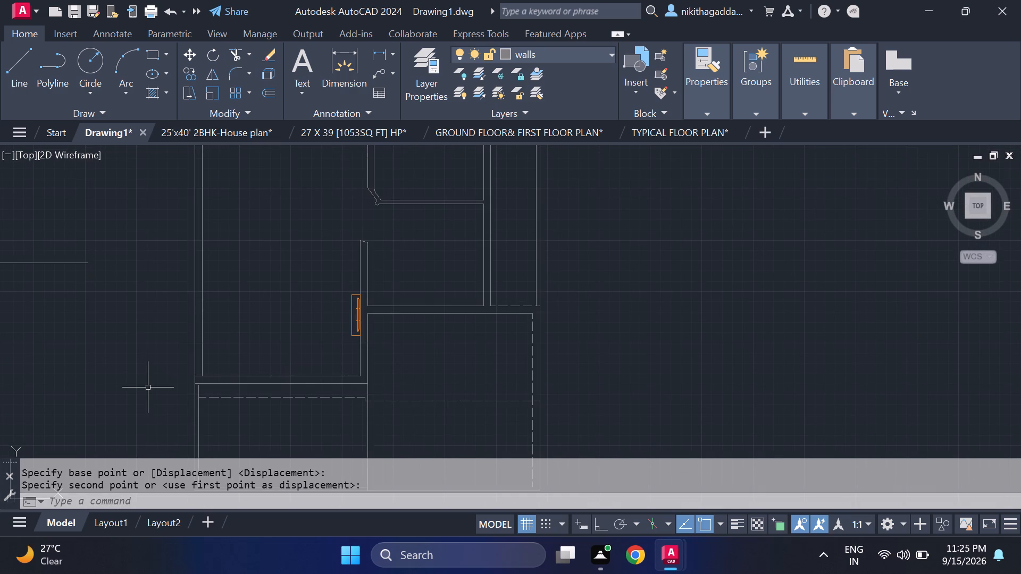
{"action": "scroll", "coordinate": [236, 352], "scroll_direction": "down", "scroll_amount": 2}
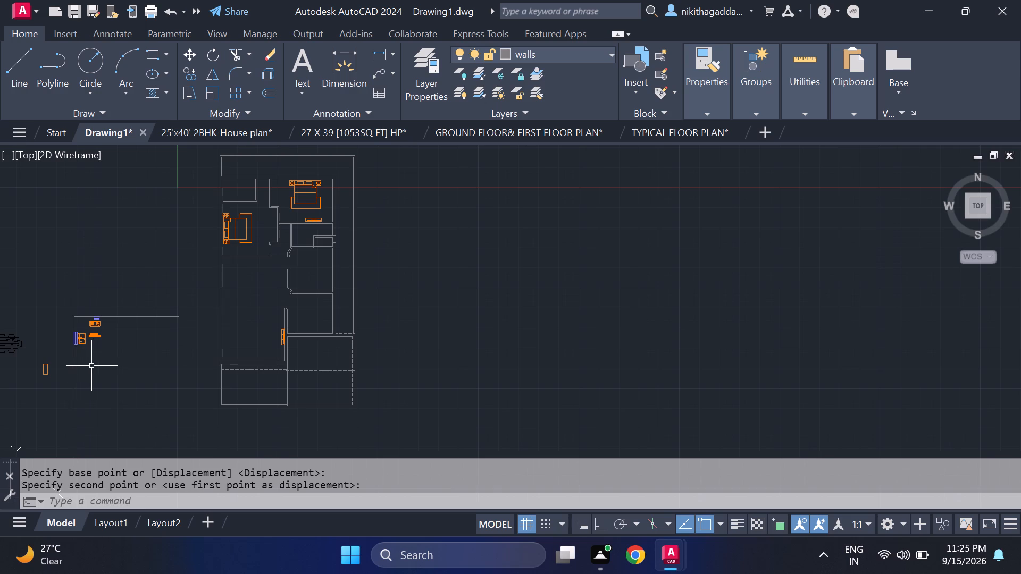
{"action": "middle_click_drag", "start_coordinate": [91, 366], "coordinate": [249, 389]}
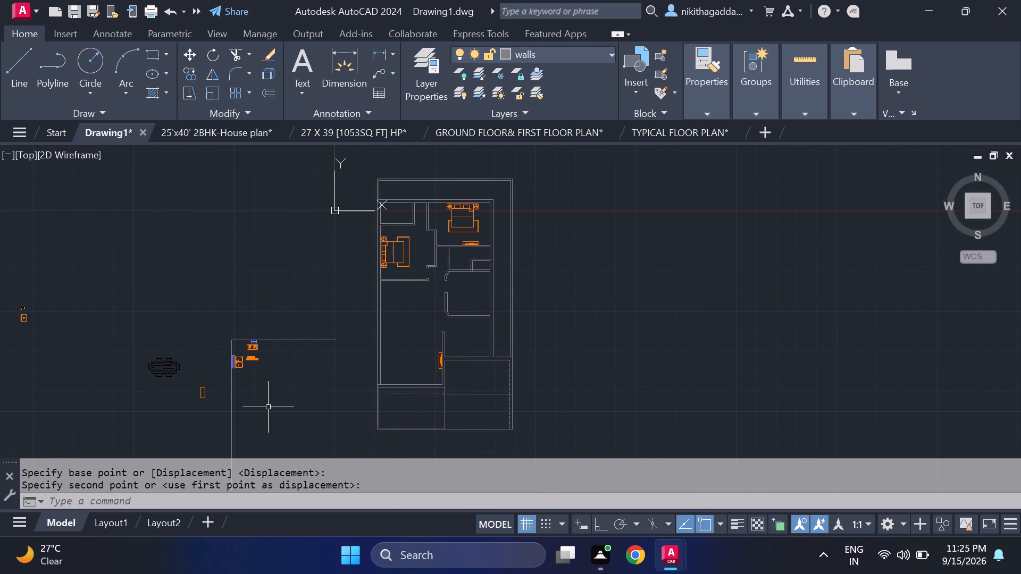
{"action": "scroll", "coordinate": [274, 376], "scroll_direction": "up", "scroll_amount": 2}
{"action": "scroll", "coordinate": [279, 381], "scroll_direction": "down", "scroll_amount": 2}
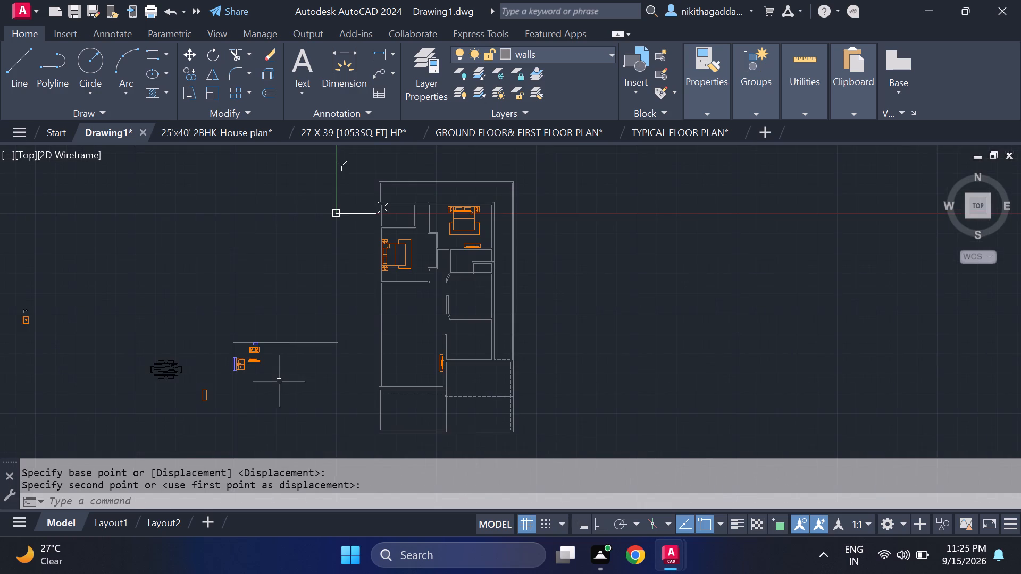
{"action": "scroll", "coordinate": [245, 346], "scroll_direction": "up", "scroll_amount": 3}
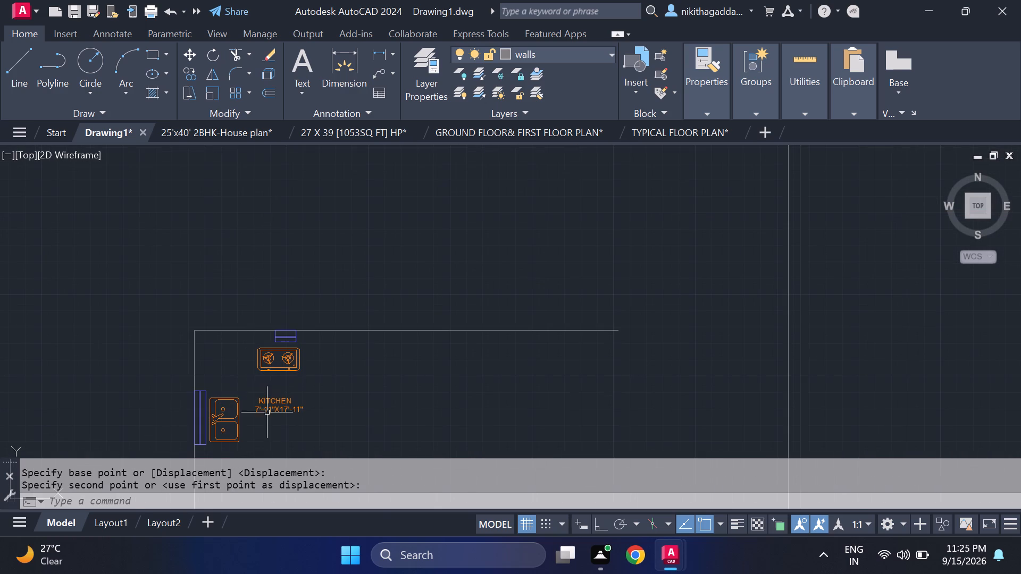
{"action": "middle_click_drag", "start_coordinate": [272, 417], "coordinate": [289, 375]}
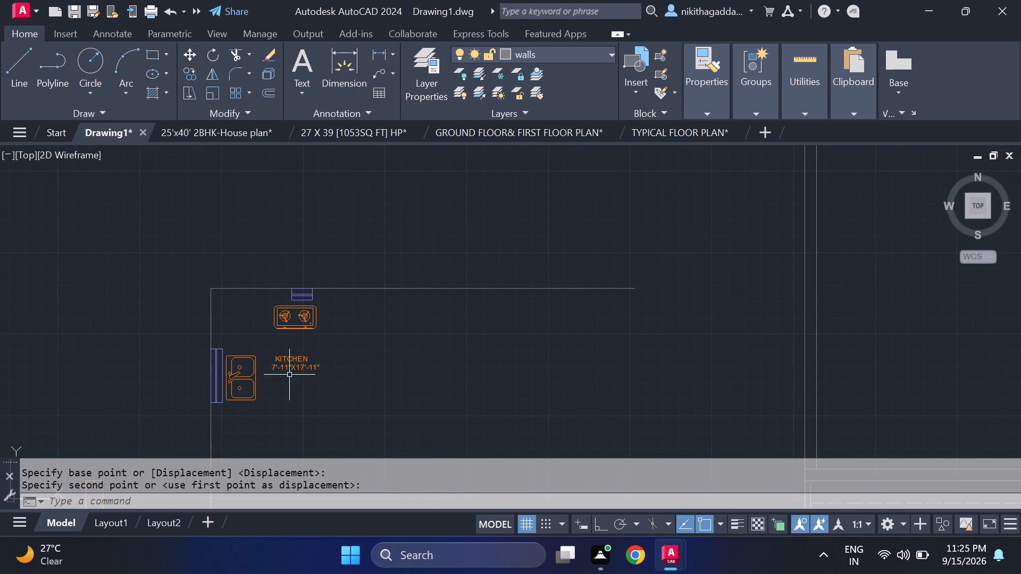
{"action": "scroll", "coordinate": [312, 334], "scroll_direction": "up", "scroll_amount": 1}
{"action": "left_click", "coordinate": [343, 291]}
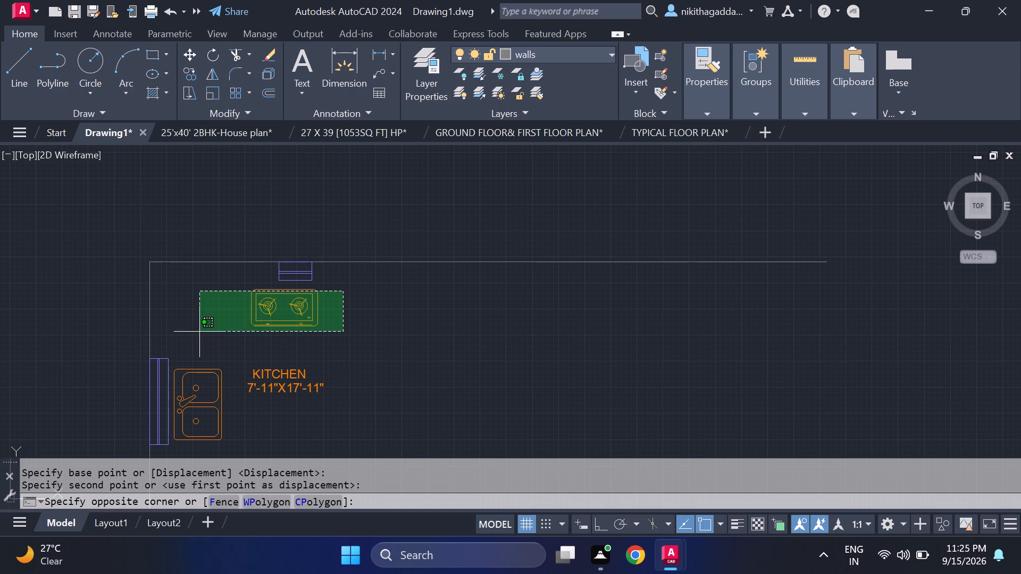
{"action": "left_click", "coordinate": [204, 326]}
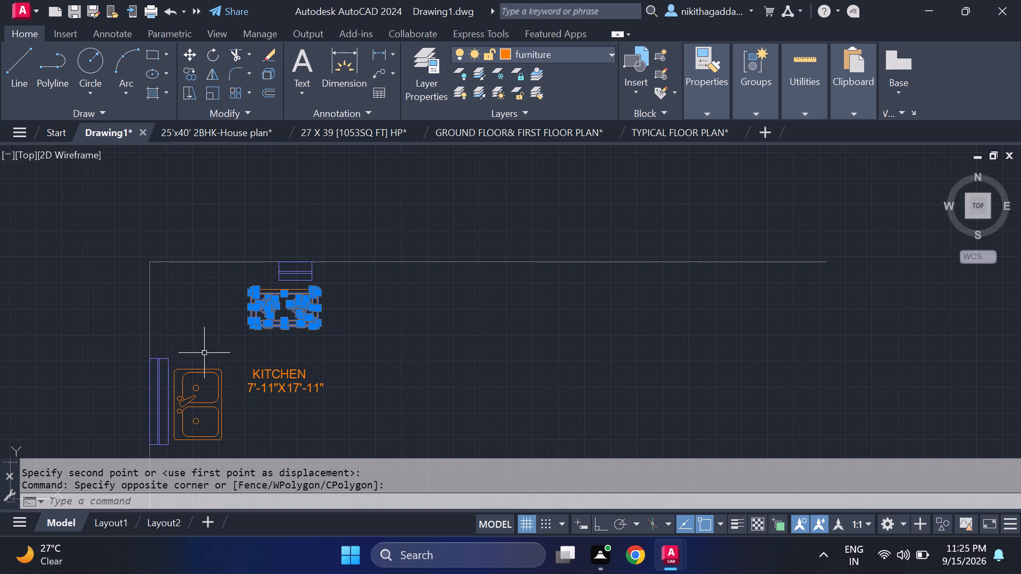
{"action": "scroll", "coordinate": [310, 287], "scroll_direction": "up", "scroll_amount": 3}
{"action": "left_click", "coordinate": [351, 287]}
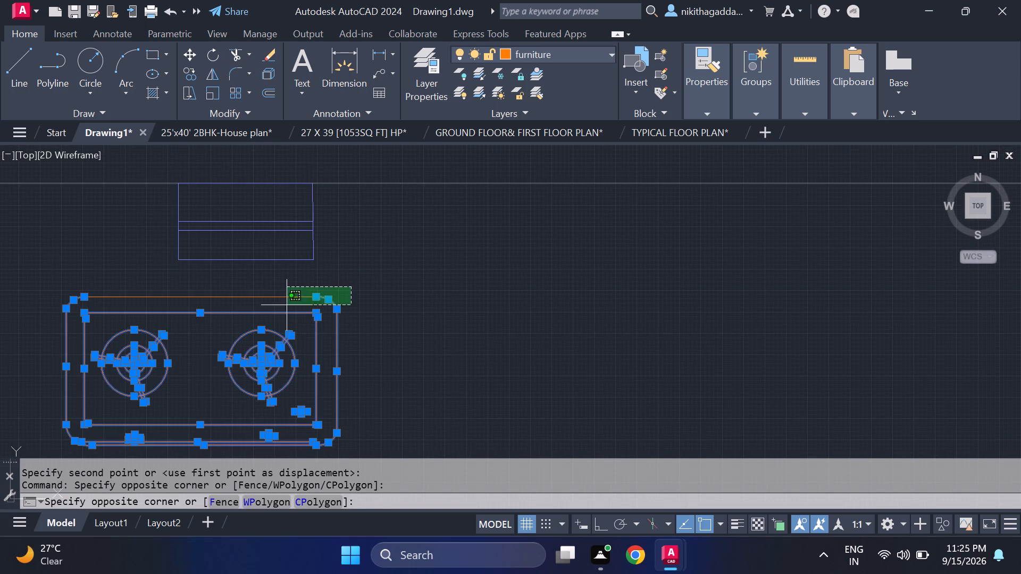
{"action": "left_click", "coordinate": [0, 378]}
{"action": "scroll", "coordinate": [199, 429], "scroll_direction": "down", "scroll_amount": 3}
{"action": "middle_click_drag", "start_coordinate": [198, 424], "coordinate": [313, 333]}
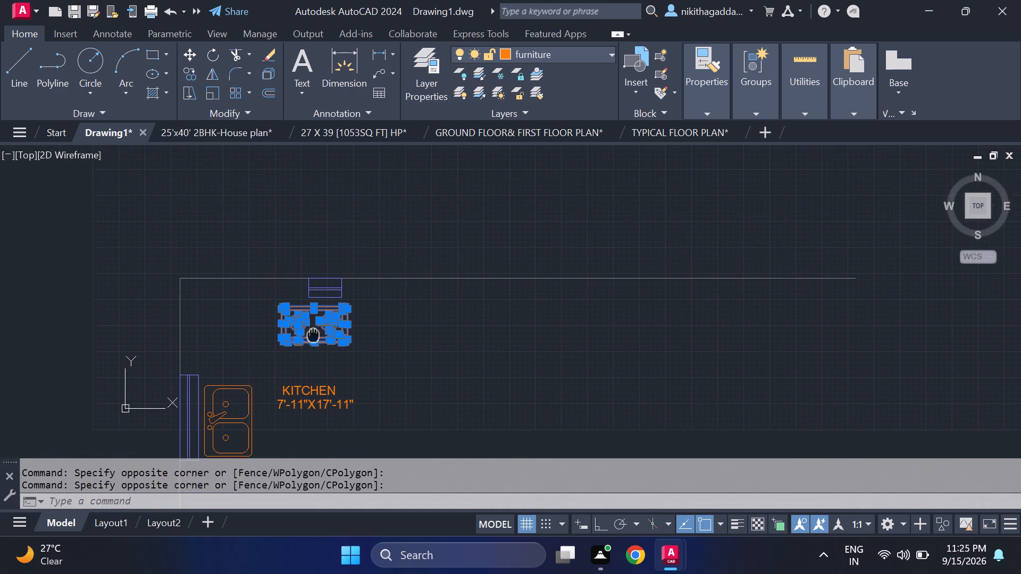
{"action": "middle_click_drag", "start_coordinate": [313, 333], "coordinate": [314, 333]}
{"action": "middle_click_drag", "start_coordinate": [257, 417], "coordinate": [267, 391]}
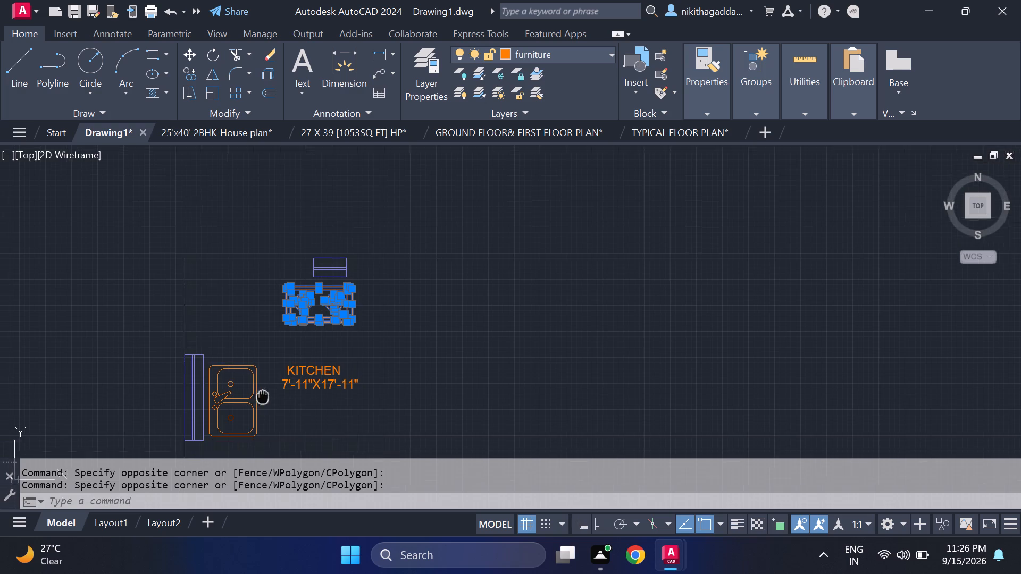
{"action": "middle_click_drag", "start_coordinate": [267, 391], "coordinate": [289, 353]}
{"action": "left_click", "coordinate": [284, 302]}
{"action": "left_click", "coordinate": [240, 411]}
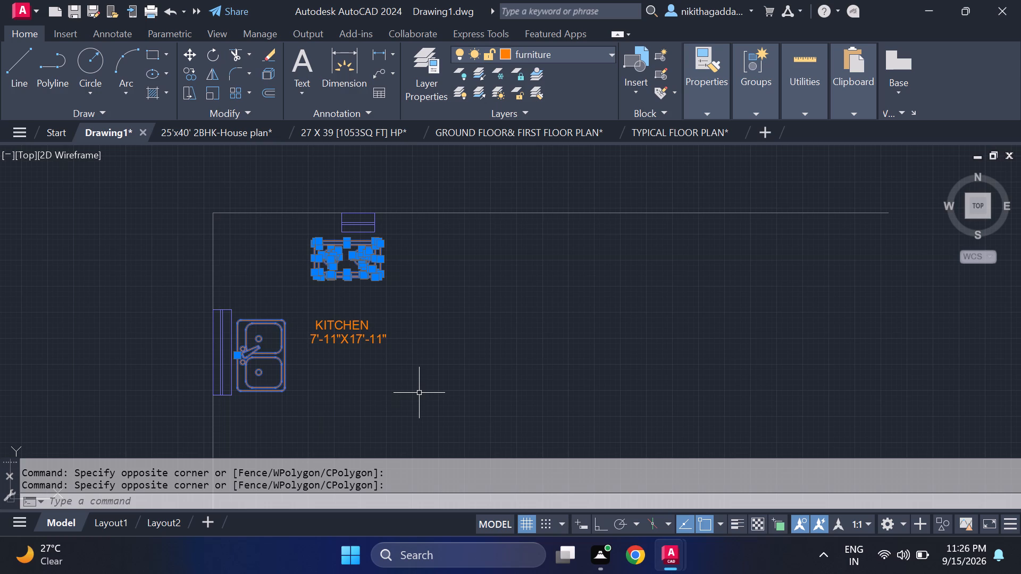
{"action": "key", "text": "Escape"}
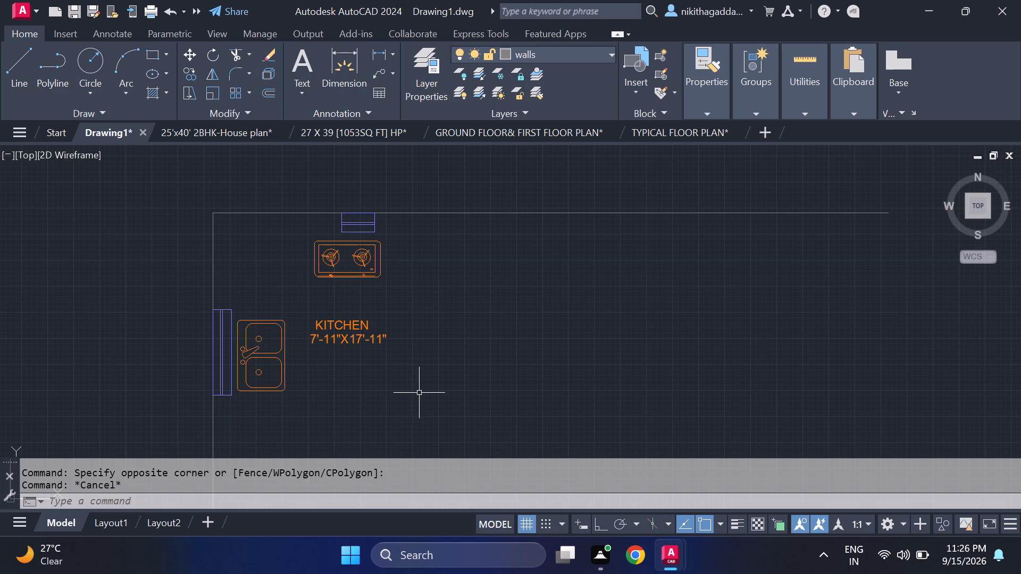
Rotate the copied kitchen's double sink 180° about a point near its centre, so the faucet lies on its east side.
{"action": "left_click_drag", "start_coordinate": [280, 300], "coordinate": [282, 302]}
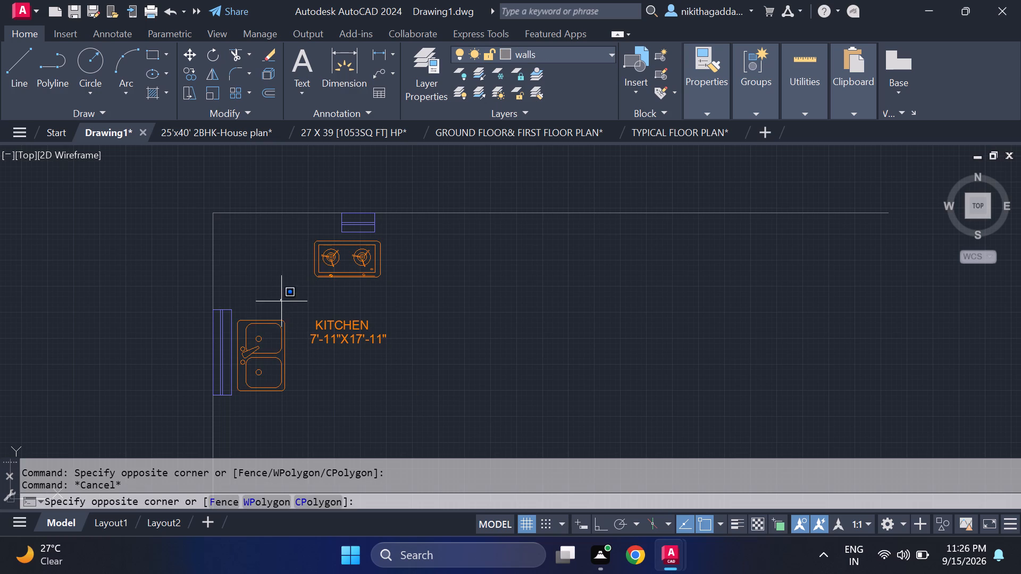
{"action": "left_click_drag", "start_coordinate": [282, 302], "coordinate": [283, 306]}
{"action": "left_click", "coordinate": [258, 391]}
{"action": "key", "text": "r"}
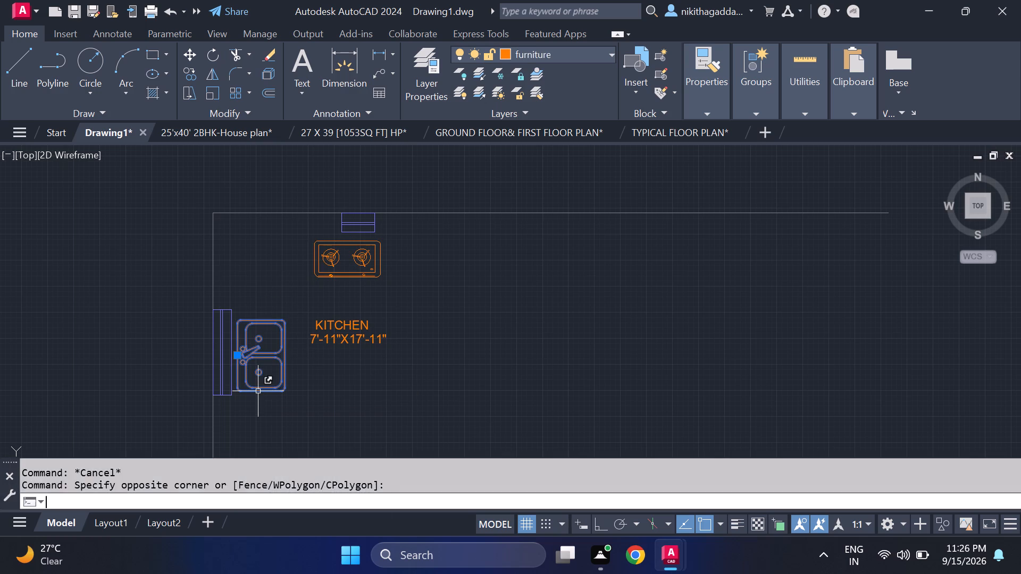
{"action": "key", "text": "o"}
{"action": "key", "text": "Return"}
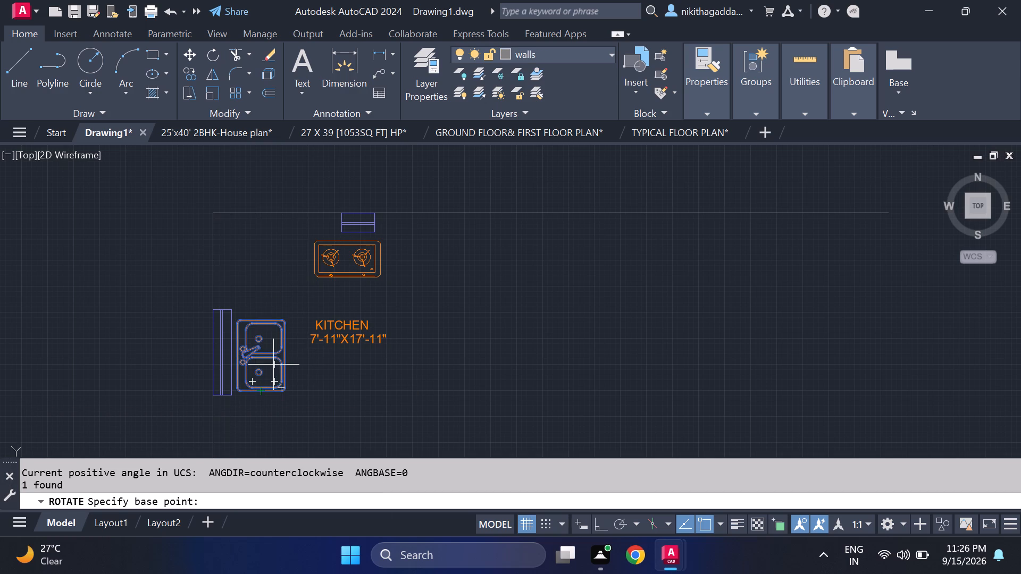
{"action": "left_click", "coordinate": [262, 352]}
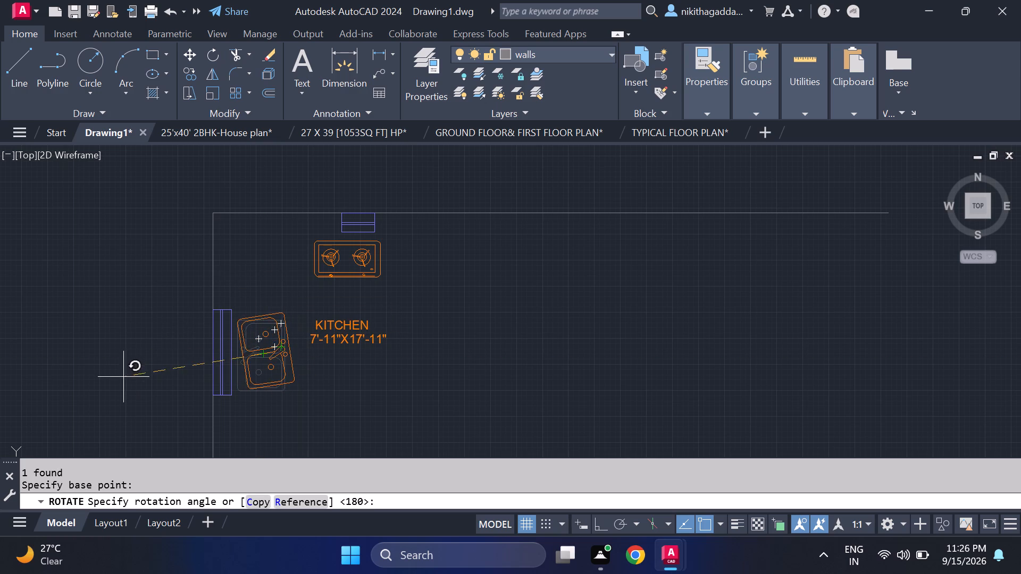
{"action": "left_click", "coordinate": [120, 354]}
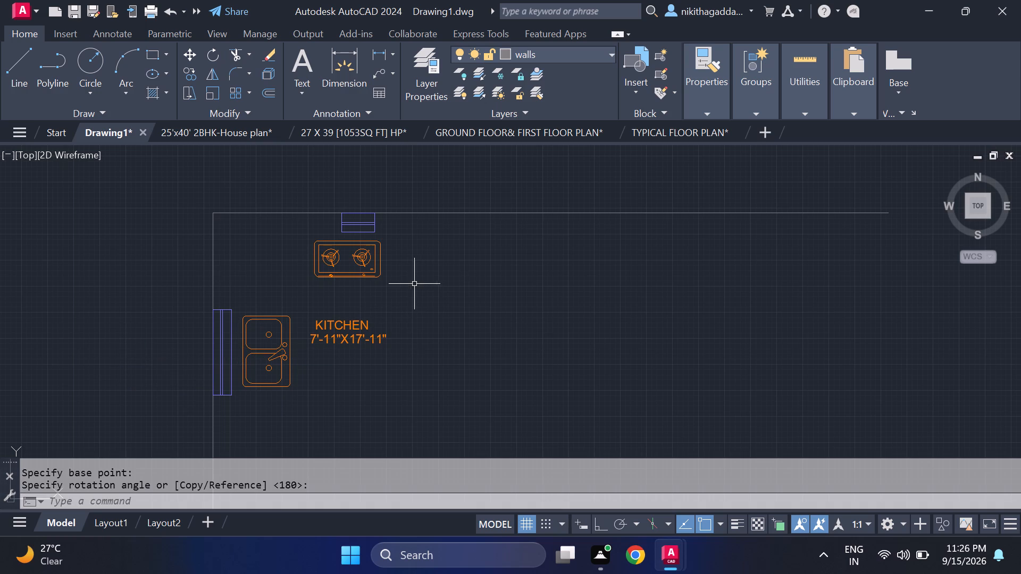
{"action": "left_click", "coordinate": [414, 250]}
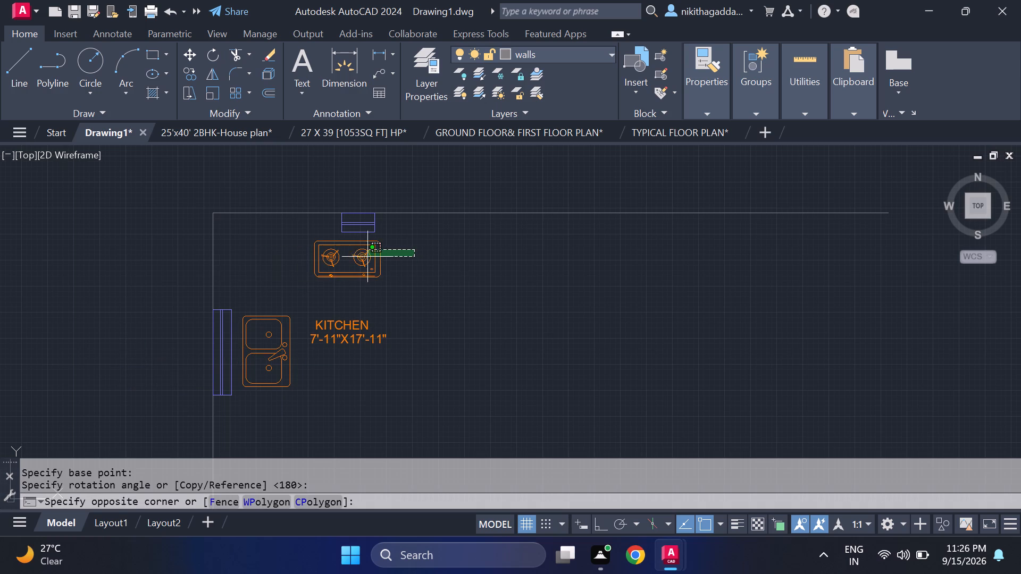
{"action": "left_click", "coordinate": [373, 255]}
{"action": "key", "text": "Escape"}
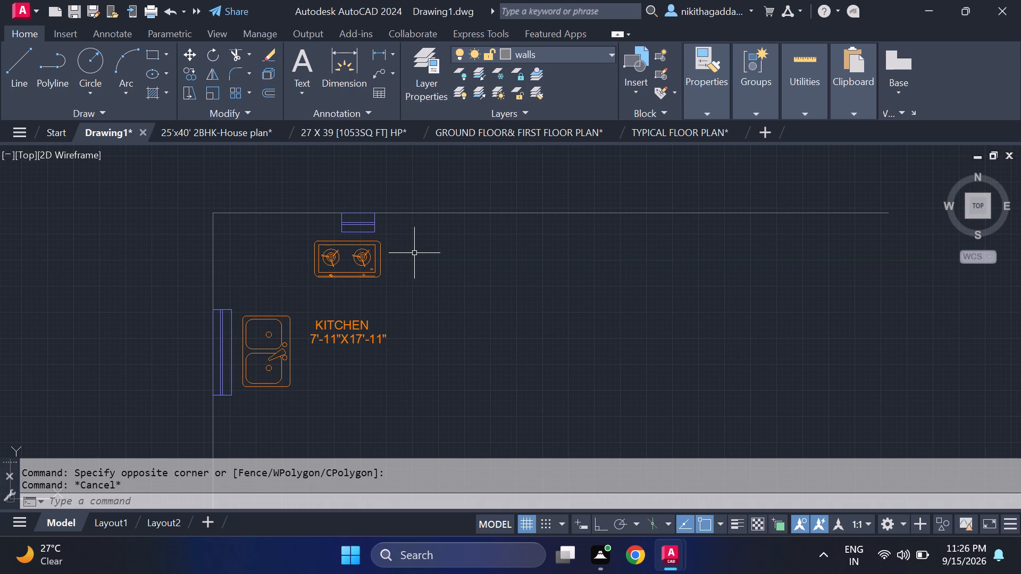
Copy the small ellipse inside the stove's southeast corner onto the knob below the eastern burner, overlapping its lower edge.
{"action": "scroll", "coordinate": [373, 281], "scroll_direction": "up", "scroll_amount": 2}
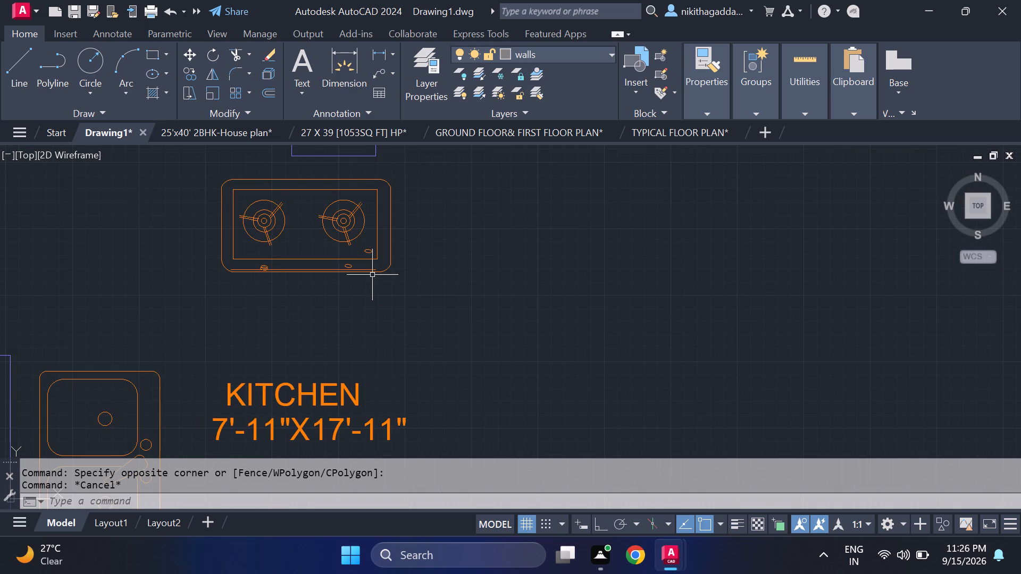
{"action": "scroll", "coordinate": [357, 214], "scroll_direction": "up", "scroll_amount": 2}
{"action": "left_click", "coordinate": [390, 291]}
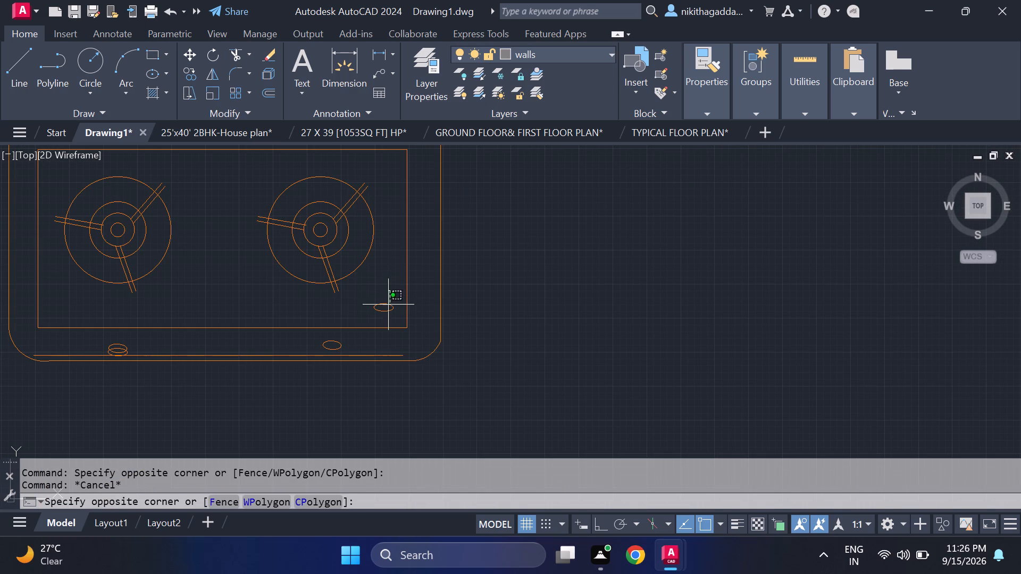
{"action": "left_click", "coordinate": [372, 315]}
{"action": "key", "text": "c"}
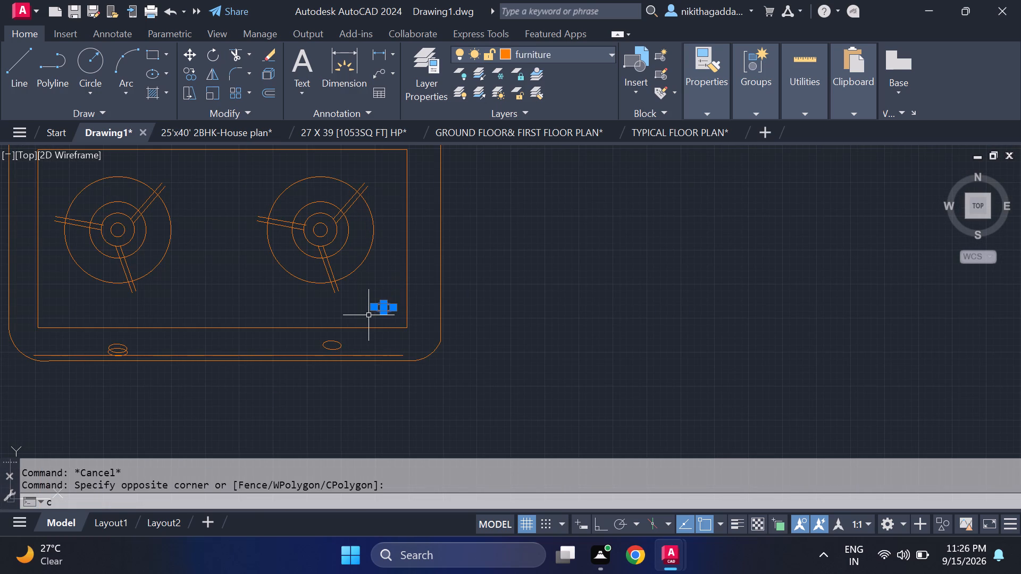
{"action": "key", "text": "o"}
{"action": "key", "text": "Return"}
{"action": "scroll", "coordinate": [371, 314], "scroll_direction": "up", "scroll_amount": 1}
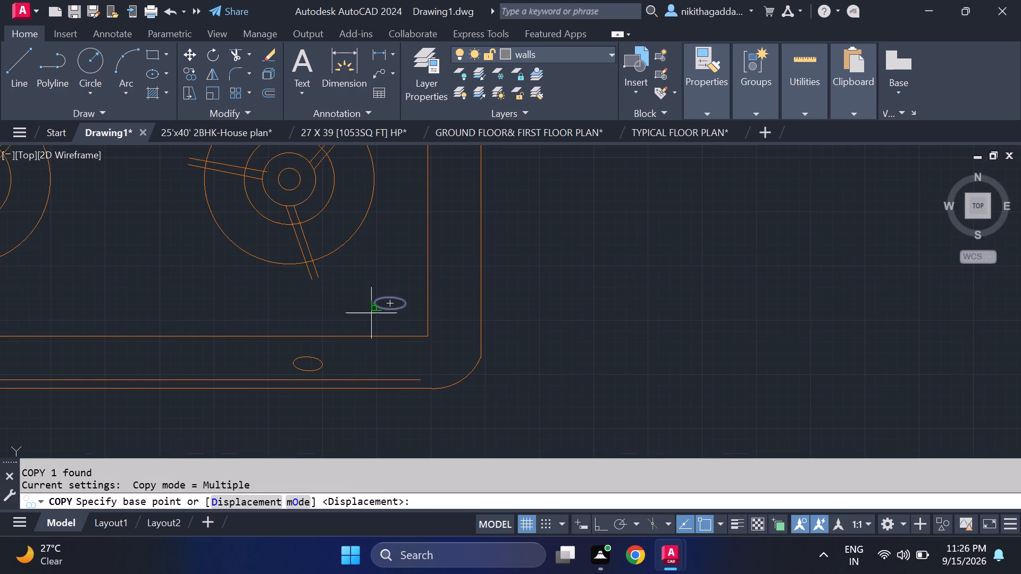
{"action": "left_click", "coordinate": [388, 303]}
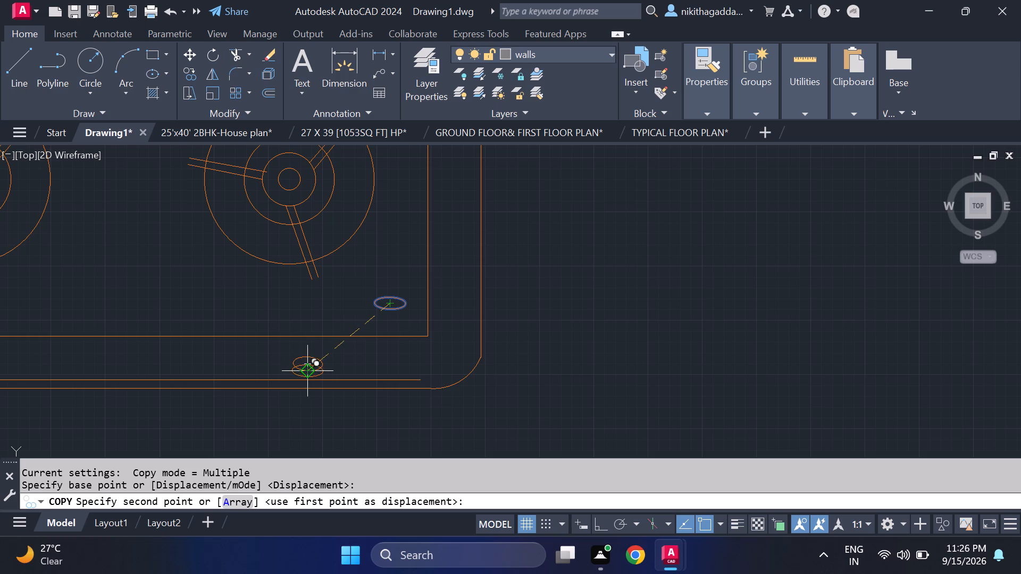
{"action": "scroll", "coordinate": [303, 374], "scroll_direction": "up", "scroll_amount": 3}
{"action": "left_click", "coordinate": [310, 357]}
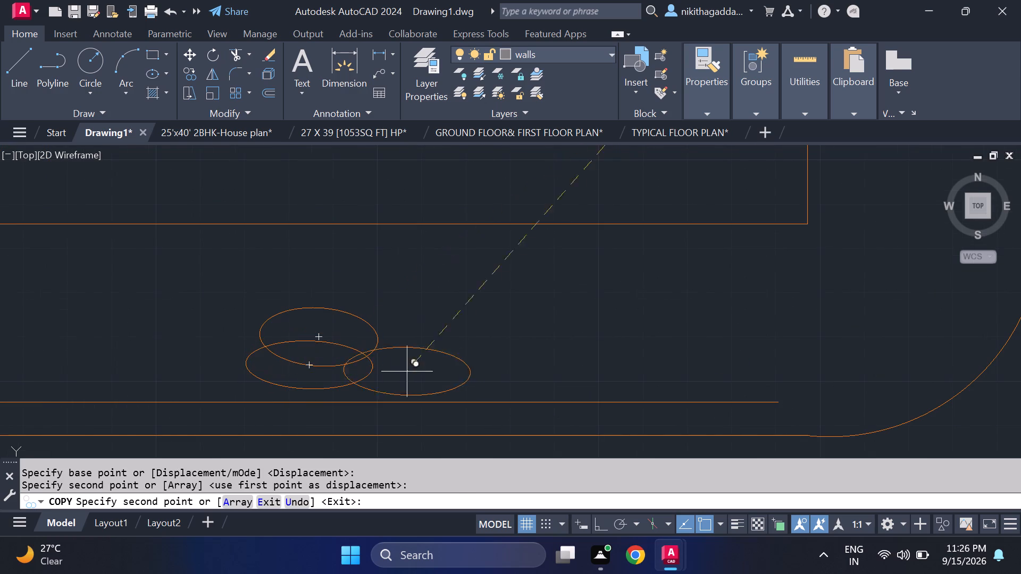
{"action": "scroll", "coordinate": [479, 373], "scroll_direction": "down", "scroll_amount": 4}
{"action": "key", "text": "Escape"}
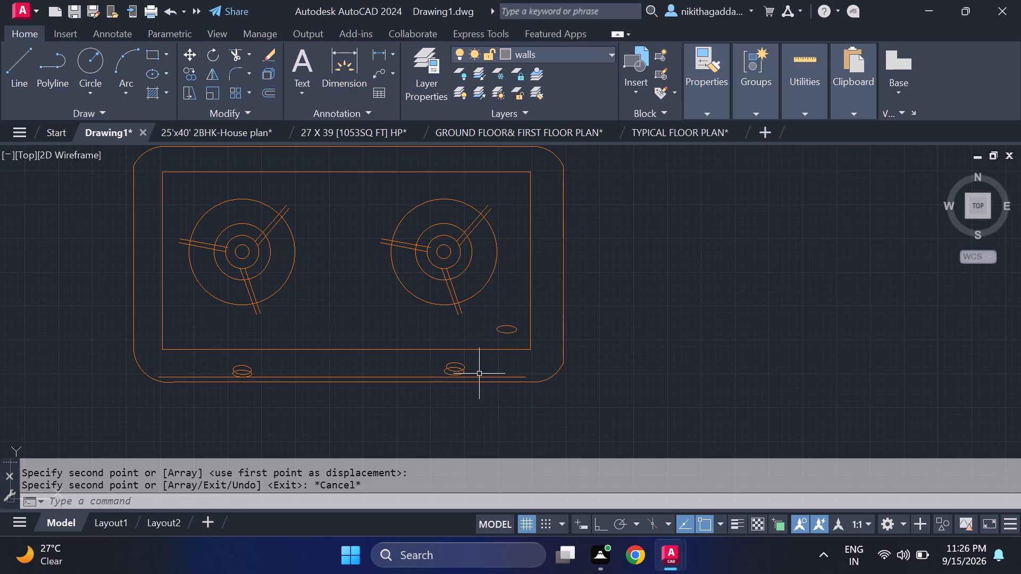
{"action": "scroll", "coordinate": [454, 334], "scroll_direction": "down", "scroll_amount": 5}
{"action": "scroll", "coordinate": [475, 351], "scroll_direction": "up", "scroll_amount": 1}
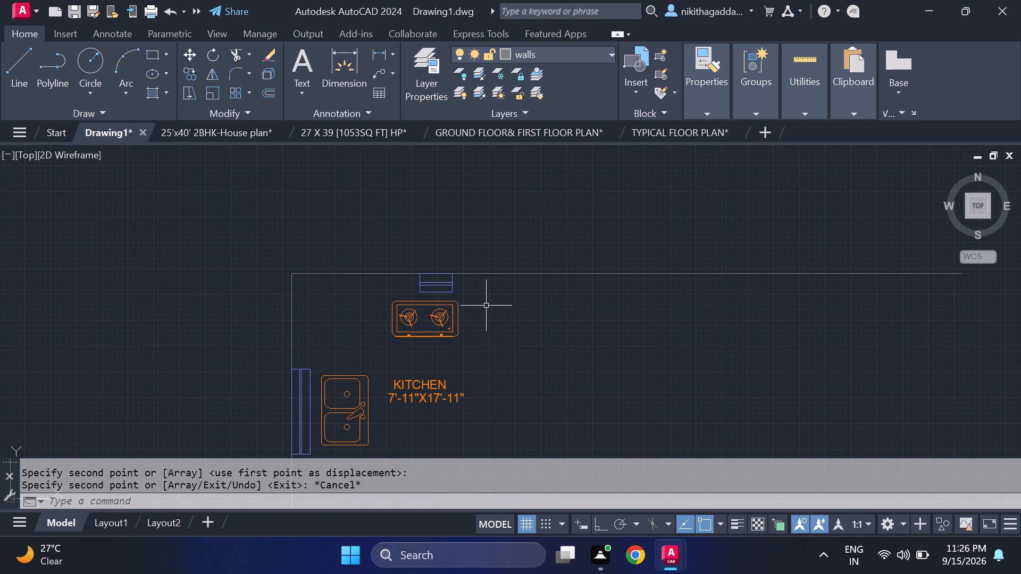
Move the whole two-burner stove from the copied kitchen into the house plan's kitchen room, just above the room's south wall.
{"action": "left_click", "coordinate": [486, 302]}
{"action": "left_click", "coordinate": [363, 349]}
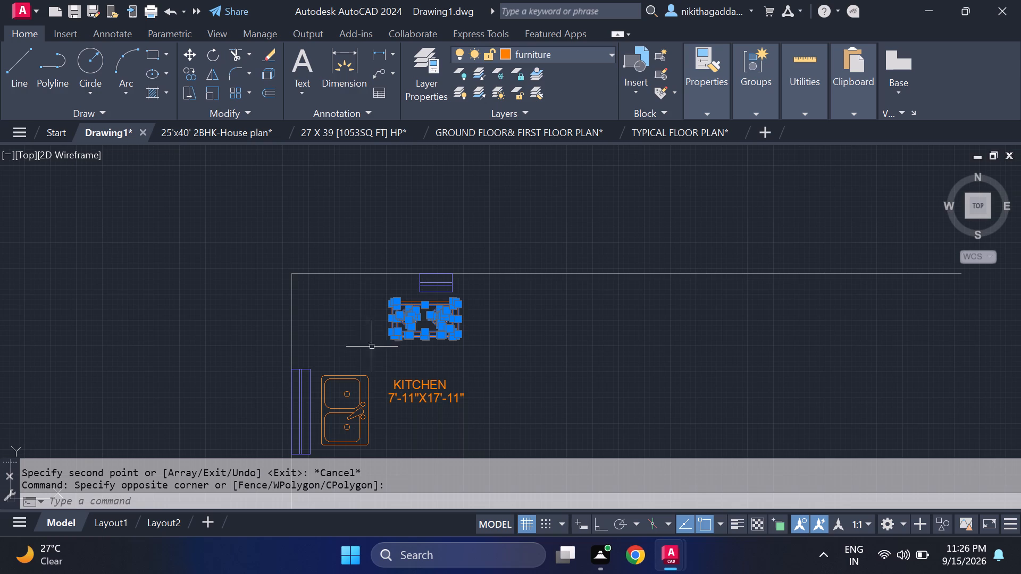
{"action": "scroll", "coordinate": [425, 316], "scroll_direction": "up", "scroll_amount": 4}
{"action": "left_click", "coordinate": [633, 241]}
{"action": "left_click", "coordinate": [65, 406]}
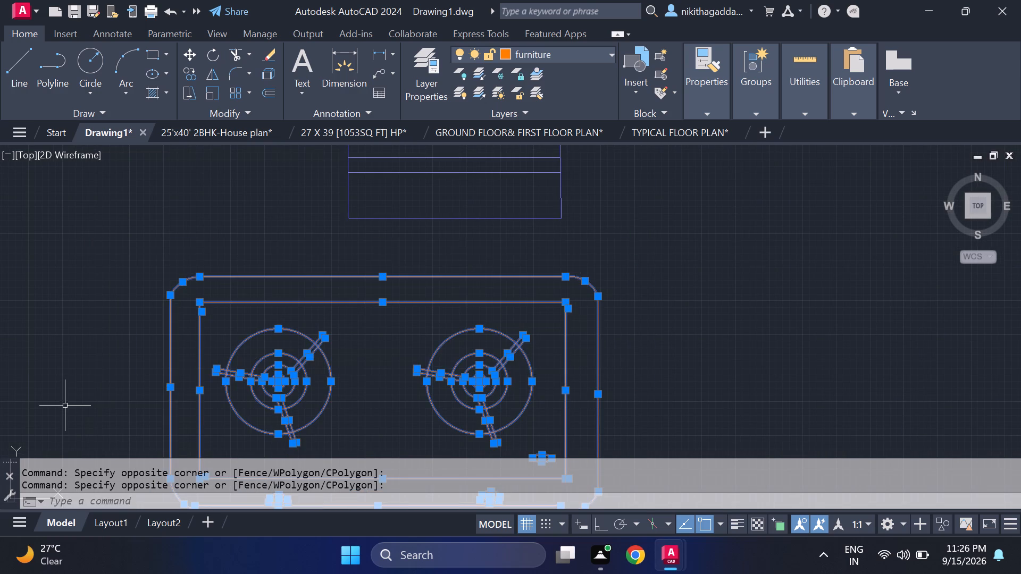
{"action": "scroll", "coordinate": [283, 386], "scroll_direction": "down", "scroll_amount": 5}
{"action": "key", "text": "c"}
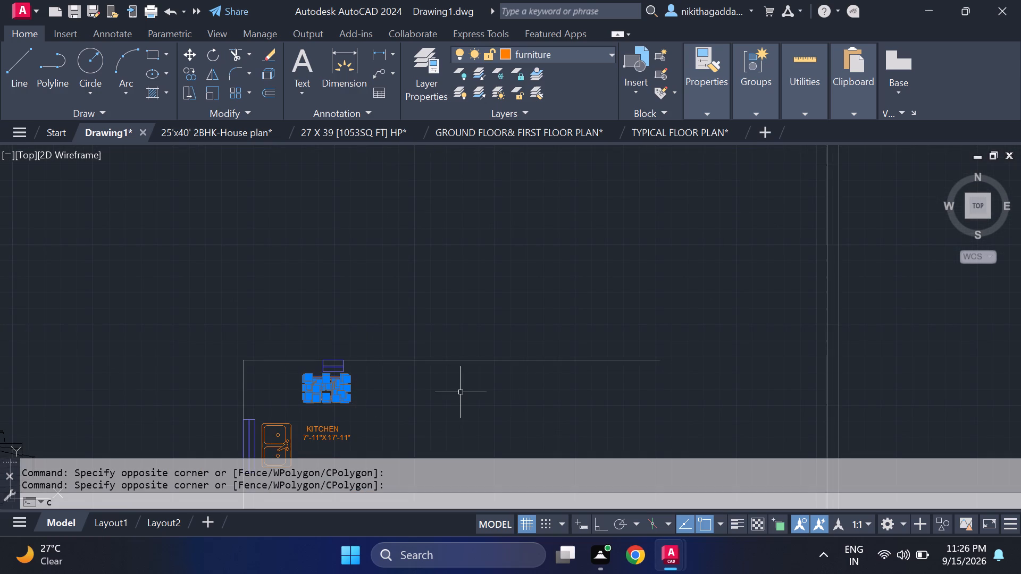
{"action": "key", "text": "BackSpace"}
{"action": "key", "text": "m"}
{"action": "key", "text": "Return"}
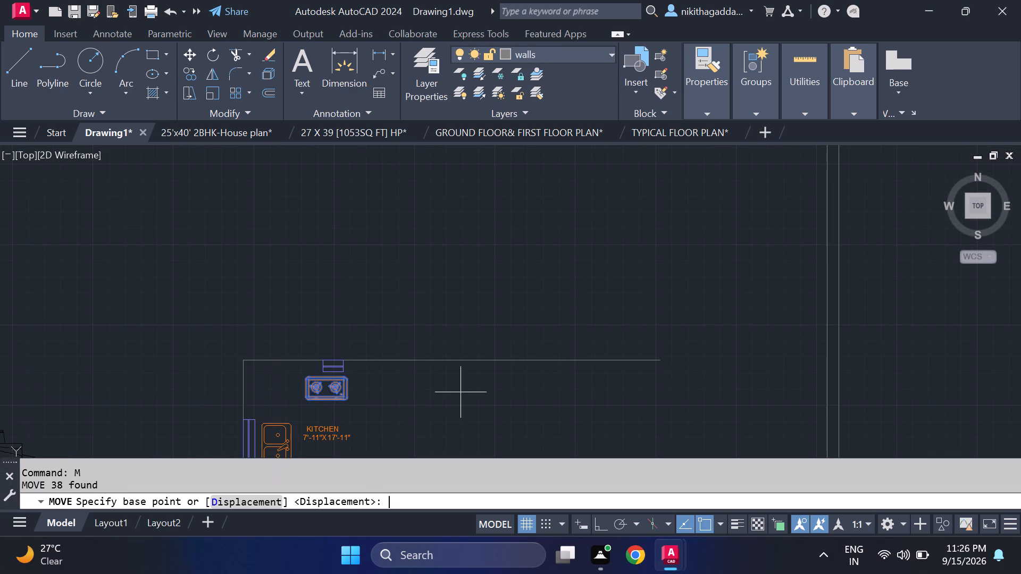
{"action": "scroll", "coordinate": [341, 390], "scroll_direction": "up", "scroll_amount": 2}
{"action": "left_click", "coordinate": [300, 383]}
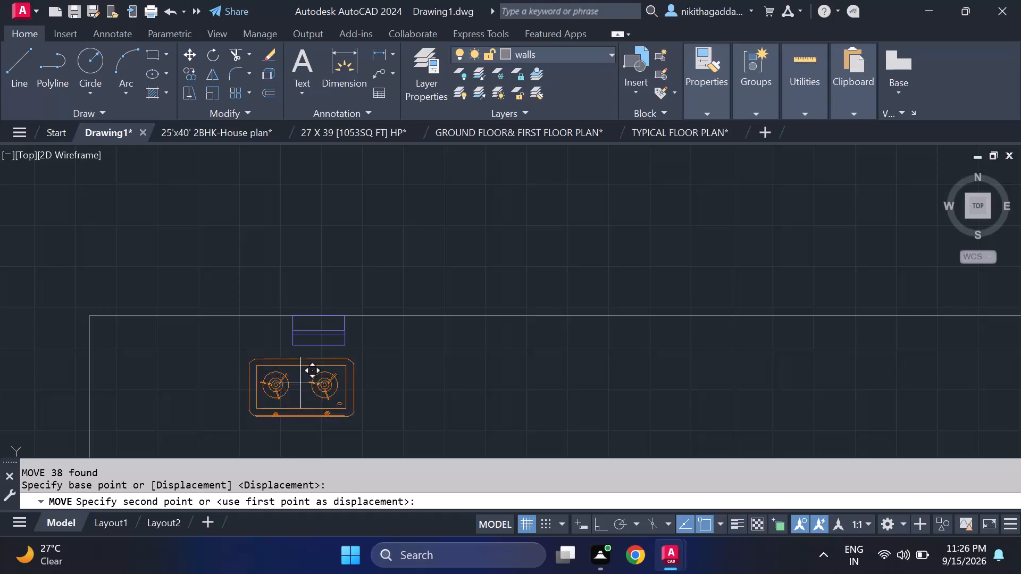
{"action": "scroll", "coordinate": [524, 382], "scroll_direction": "down", "scroll_amount": 4}
{"action": "middle_click_drag", "start_coordinate": [550, 385], "coordinate": [259, 294]}
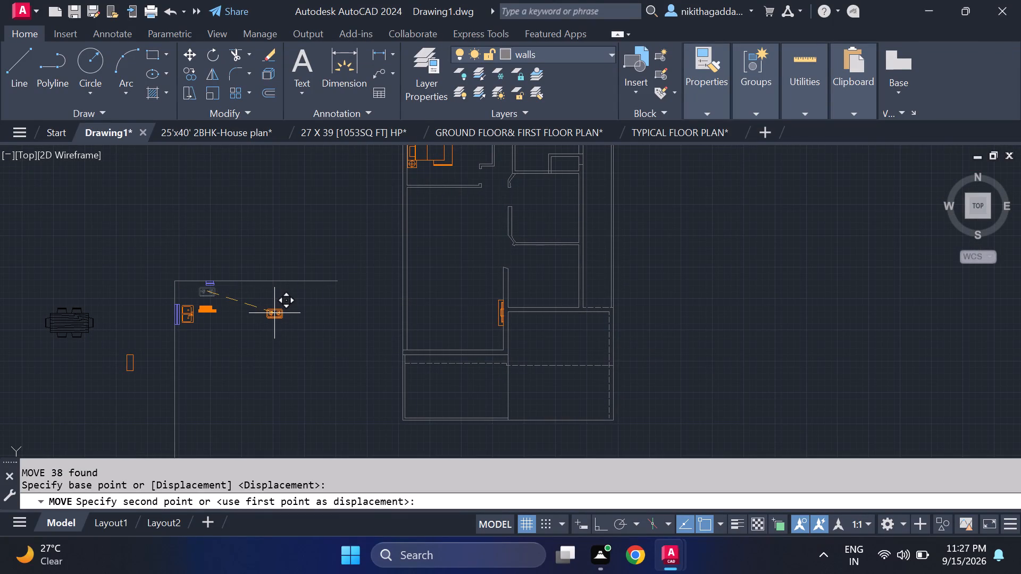
{"action": "middle_click_drag", "start_coordinate": [274, 313], "coordinate": [187, 392]}
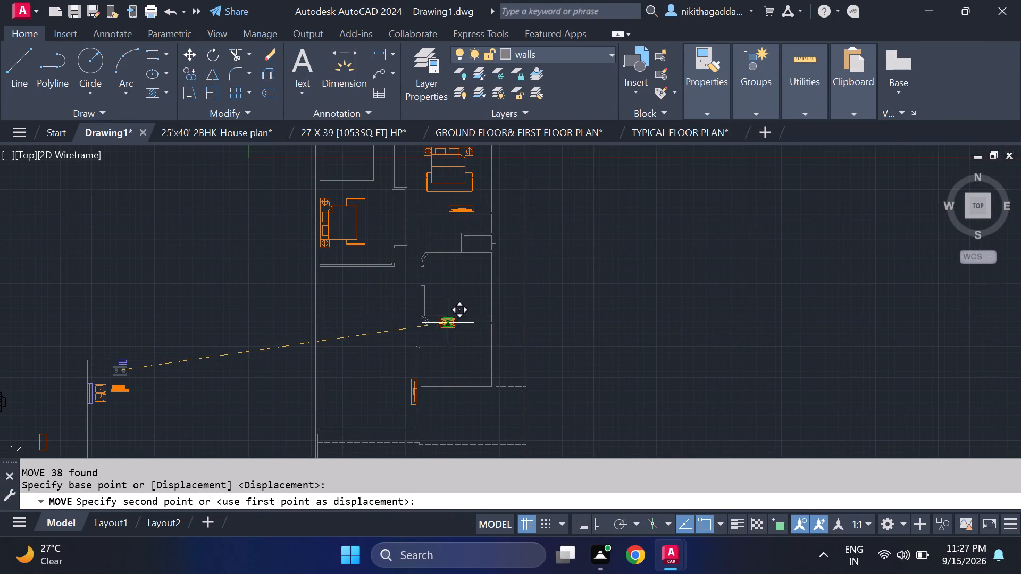
{"action": "scroll", "coordinate": [448, 323], "scroll_direction": "up", "scroll_amount": 5}
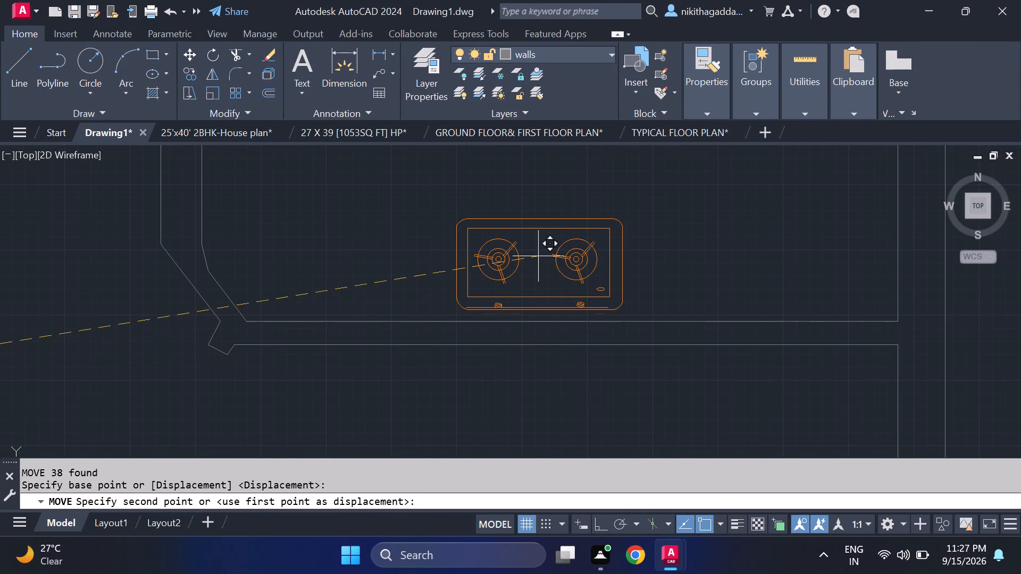
{"action": "left_click", "coordinate": [539, 252]}
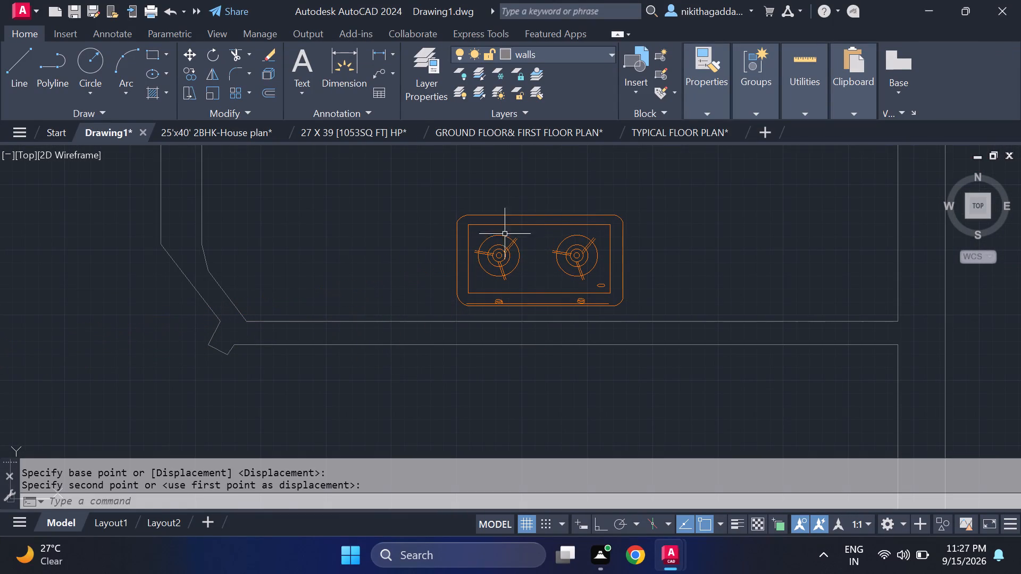
Rotate the moved stove 180° about a point near its centre, so its knobs lie along the north side.
{"action": "left_click_drag", "start_coordinate": [672, 180], "coordinate": [665, 188]}
{"action": "left_click", "coordinate": [424, 307]}
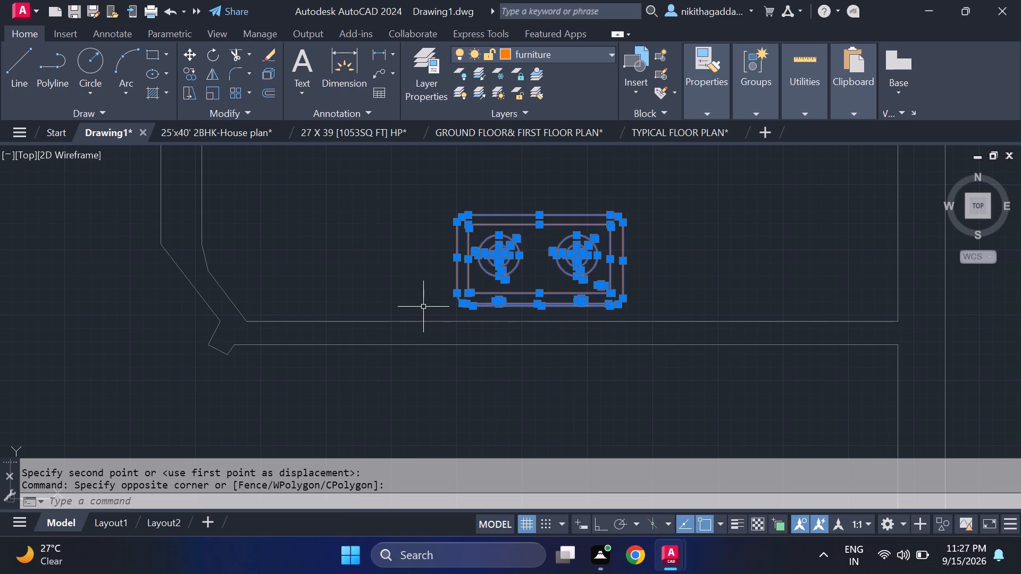
{"action": "key", "text": "r"}
{"action": "key", "text": "Return"}
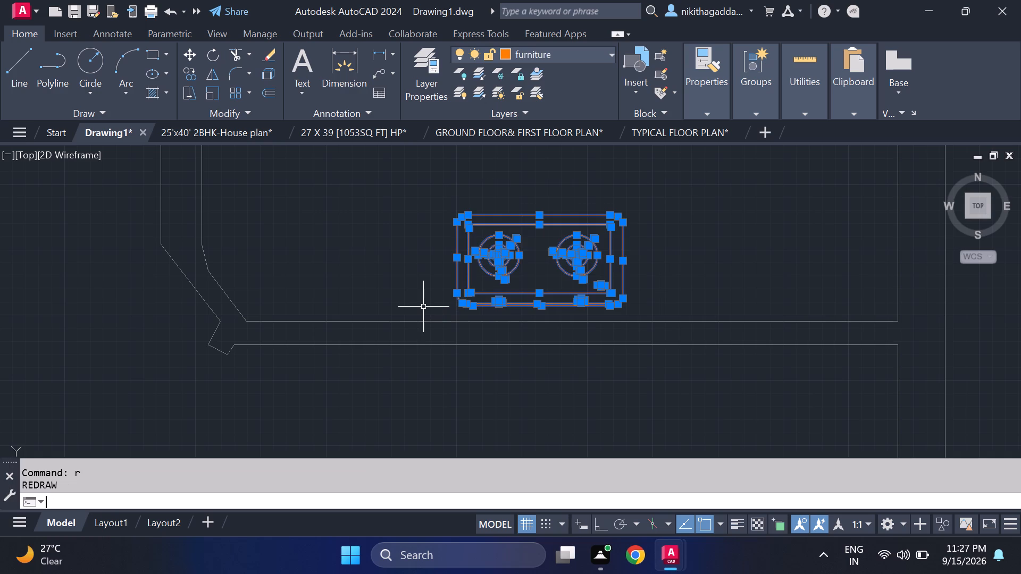
{"action": "key", "text": "r"}
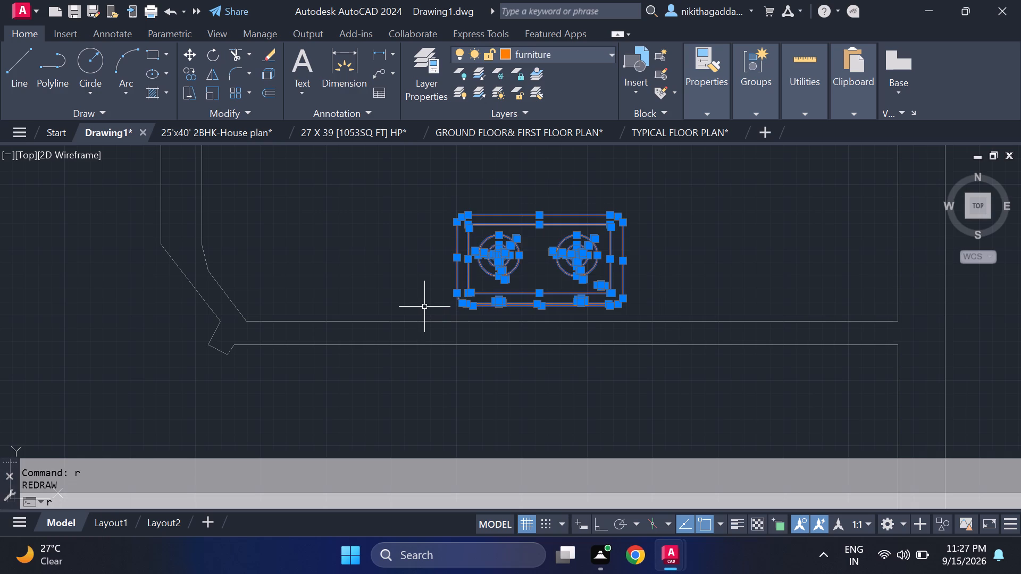
{"action": "key", "text": "o"}
{"action": "key", "text": "Return"}
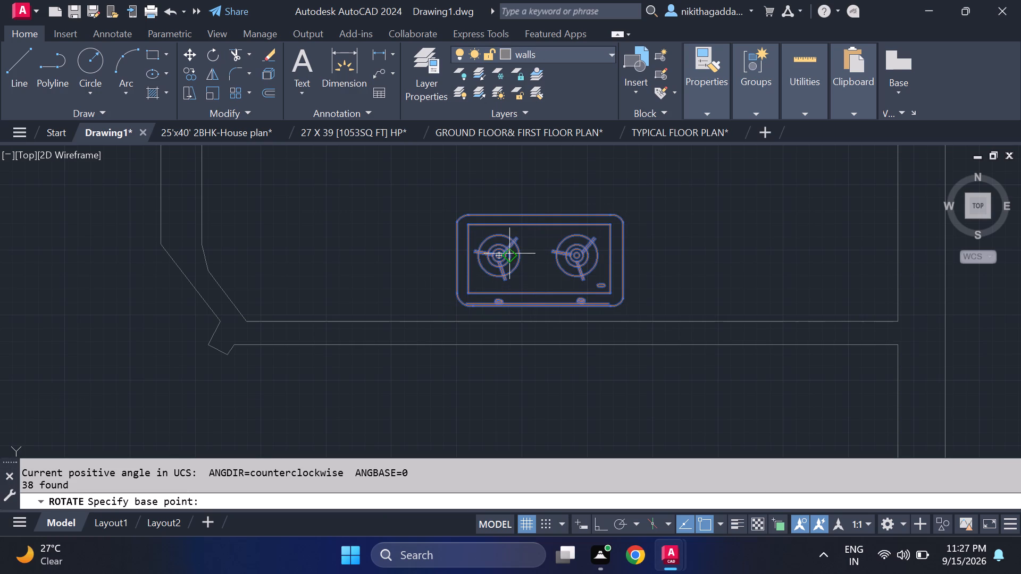
{"action": "left_click", "coordinate": [534, 258]}
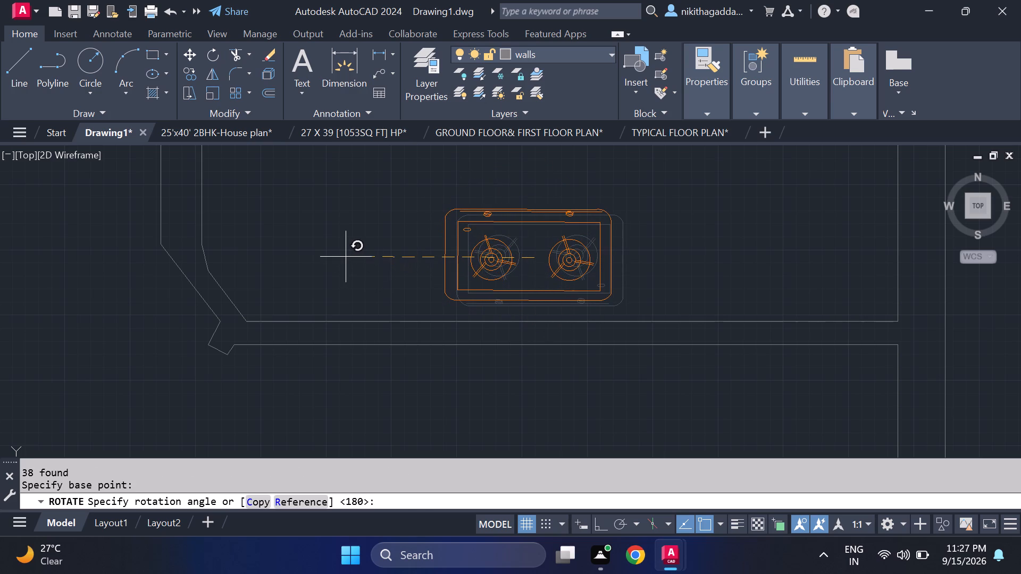
{"action": "key", "text": "F9"}
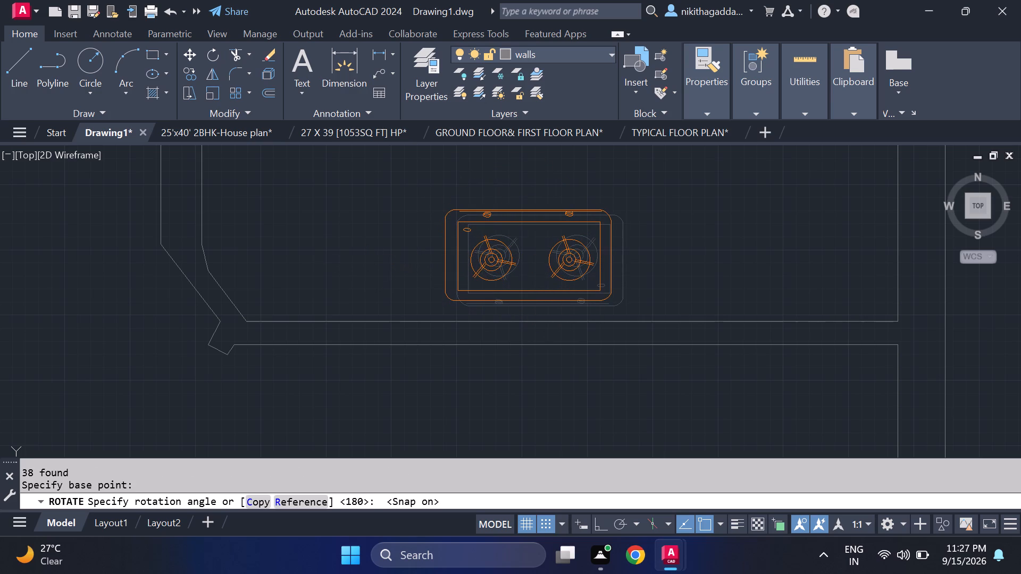
{"action": "key", "text": "F9"}
{"action": "key", "text": "F8"}
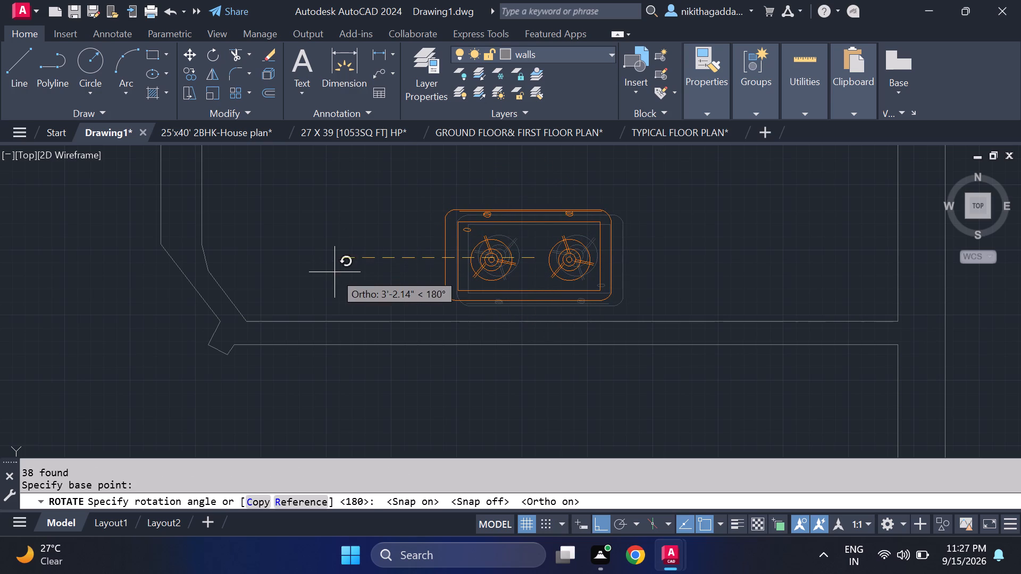
{"action": "left_click", "coordinate": [336, 271]}
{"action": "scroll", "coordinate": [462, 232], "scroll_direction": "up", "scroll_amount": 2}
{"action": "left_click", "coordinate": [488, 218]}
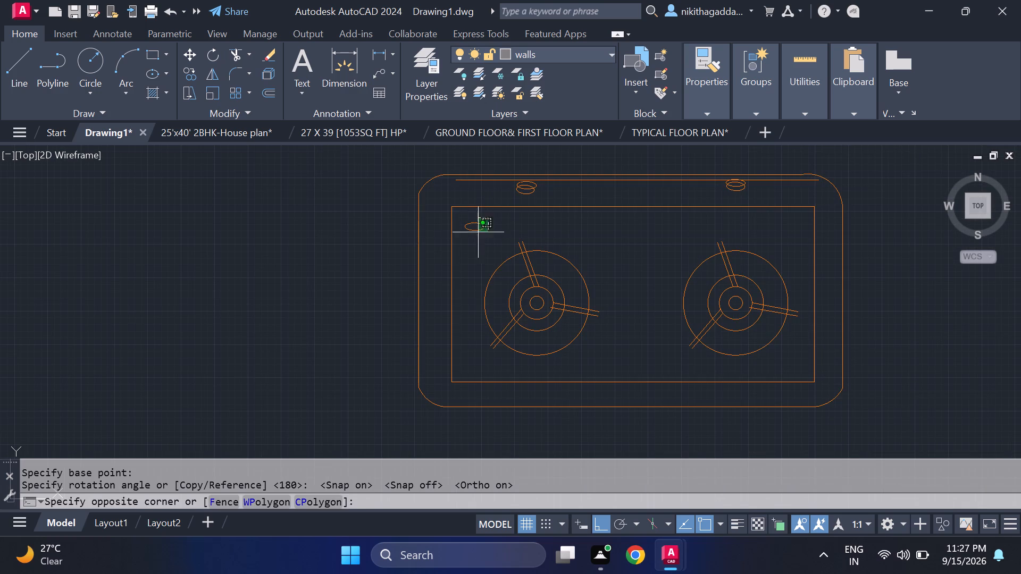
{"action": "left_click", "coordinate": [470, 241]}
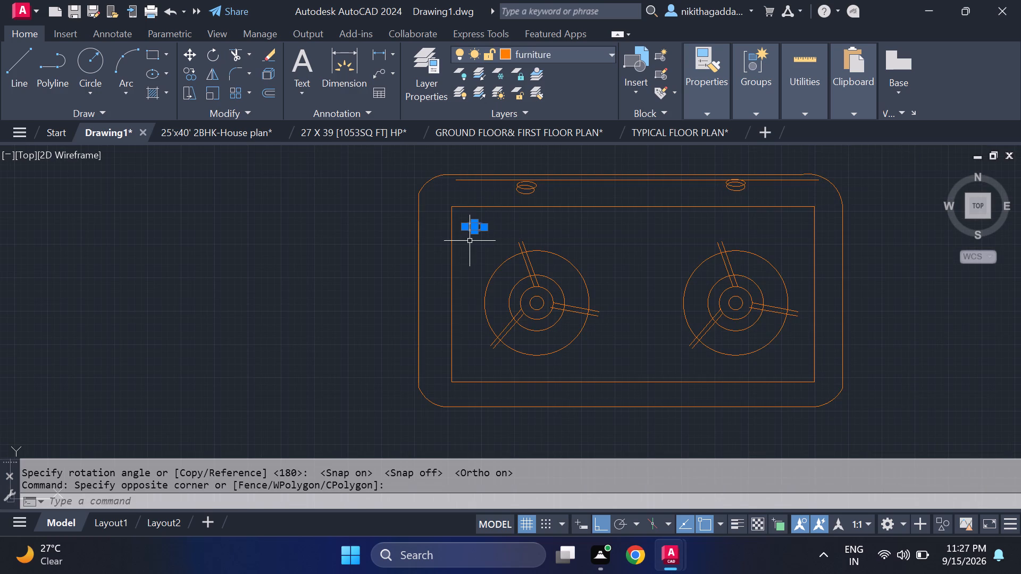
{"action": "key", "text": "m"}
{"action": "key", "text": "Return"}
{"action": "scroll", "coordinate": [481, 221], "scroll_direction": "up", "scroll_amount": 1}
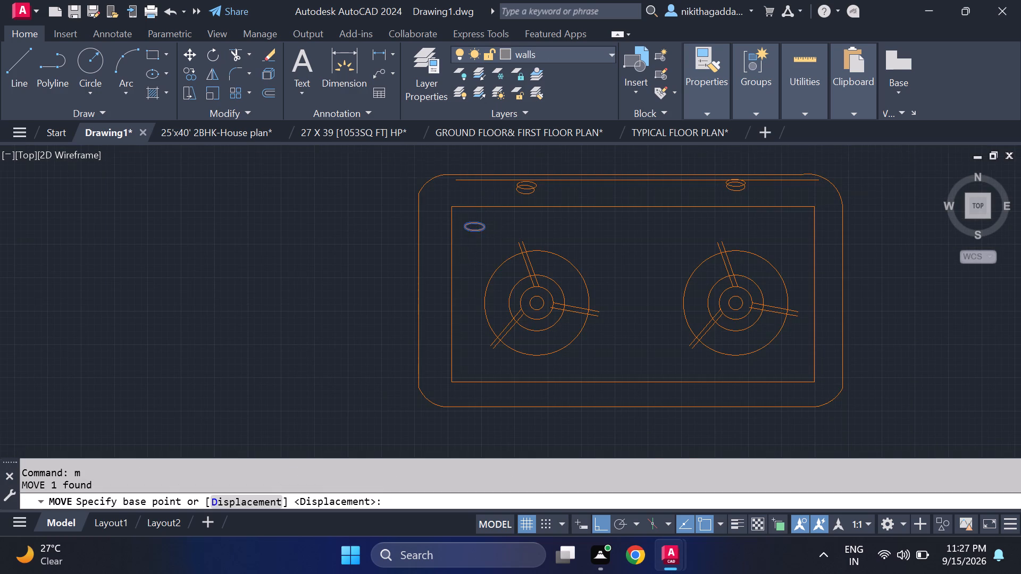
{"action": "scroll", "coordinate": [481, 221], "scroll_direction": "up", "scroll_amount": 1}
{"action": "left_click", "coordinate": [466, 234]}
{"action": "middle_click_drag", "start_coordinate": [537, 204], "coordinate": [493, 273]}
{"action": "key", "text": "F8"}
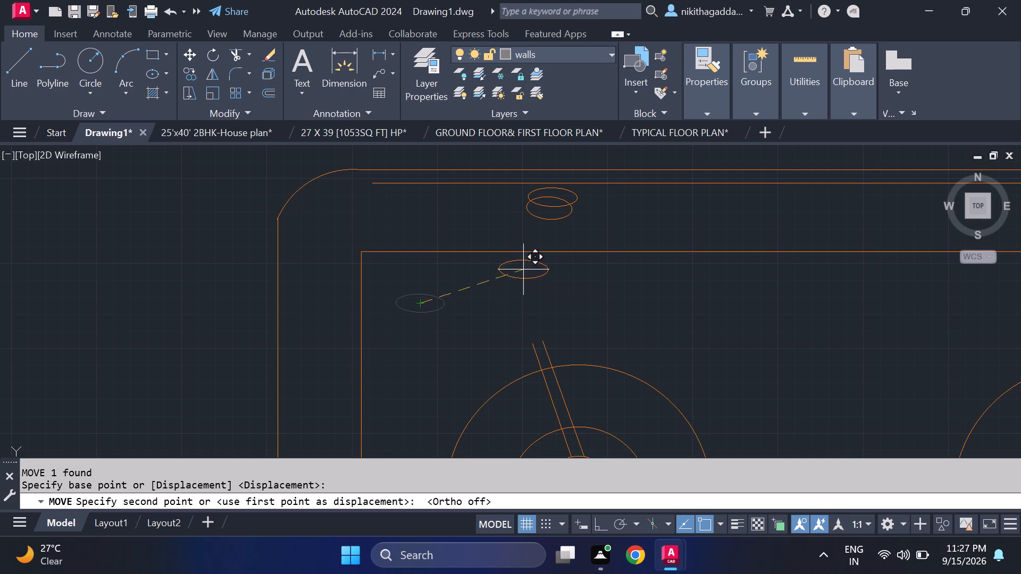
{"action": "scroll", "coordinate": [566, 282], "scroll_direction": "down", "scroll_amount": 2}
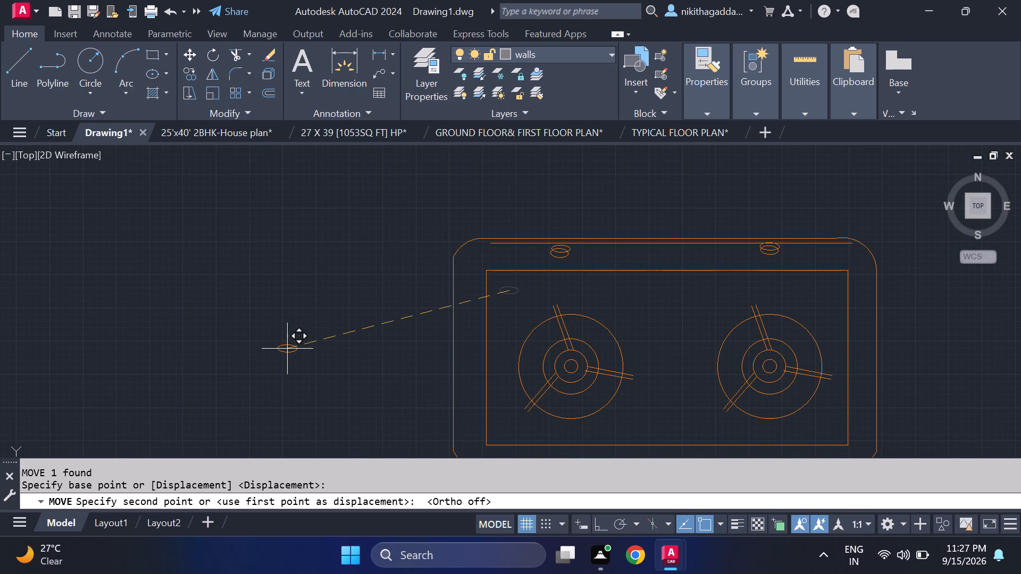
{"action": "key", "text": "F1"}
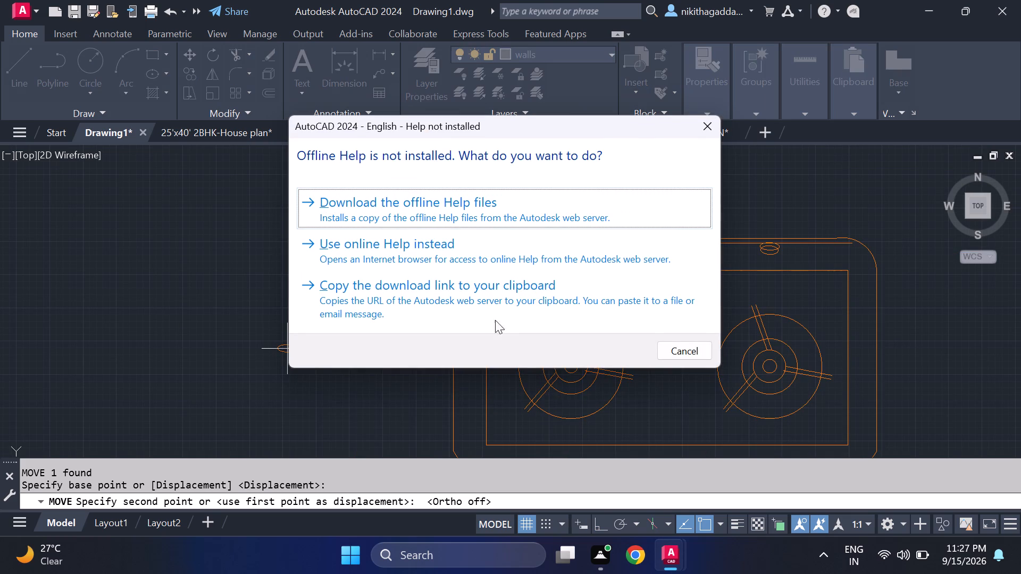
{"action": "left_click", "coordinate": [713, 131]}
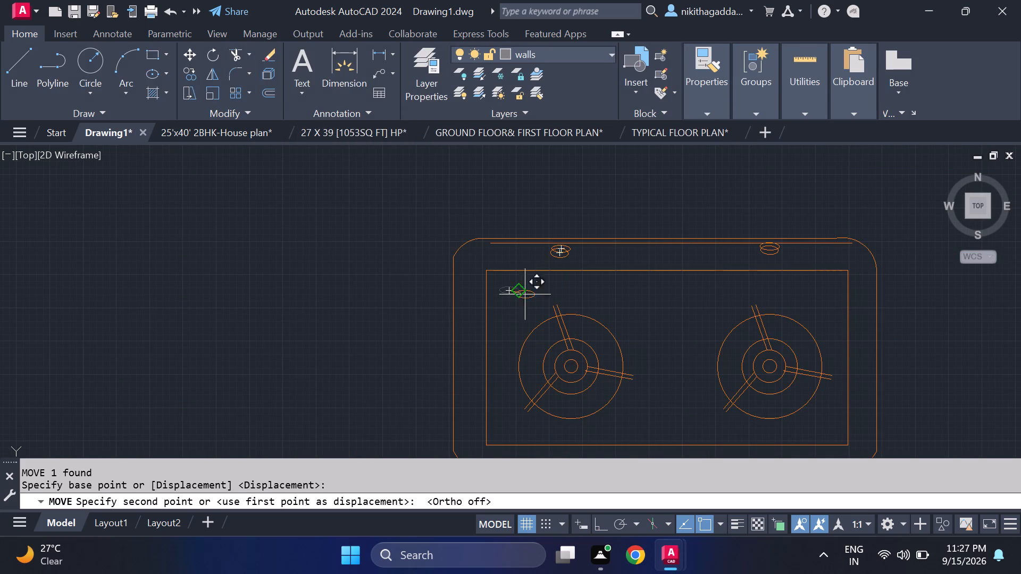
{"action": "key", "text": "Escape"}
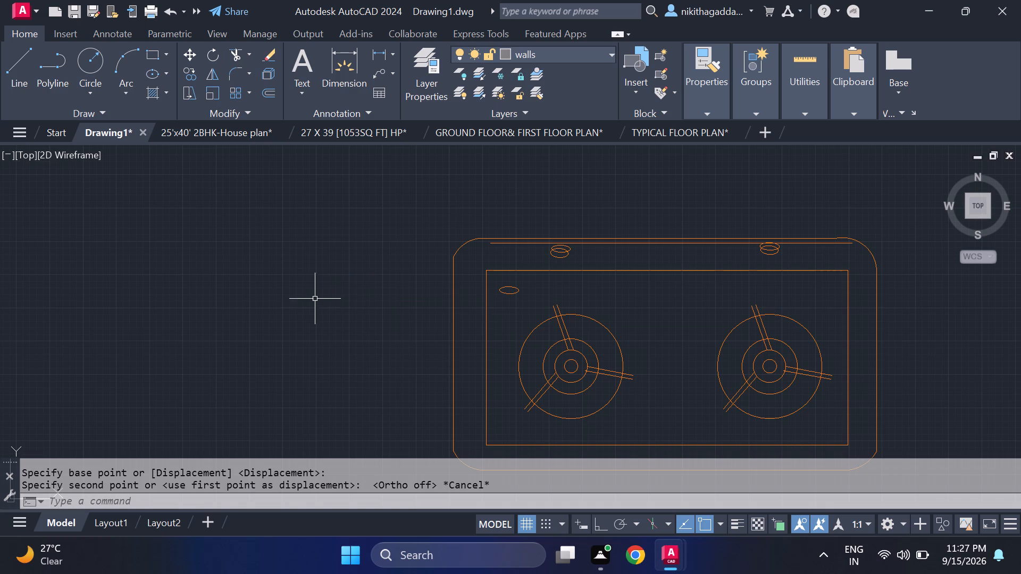
Erase the small stray ellipse inside the stove's northwest corner.
{"action": "left_click", "coordinate": [528, 281]}
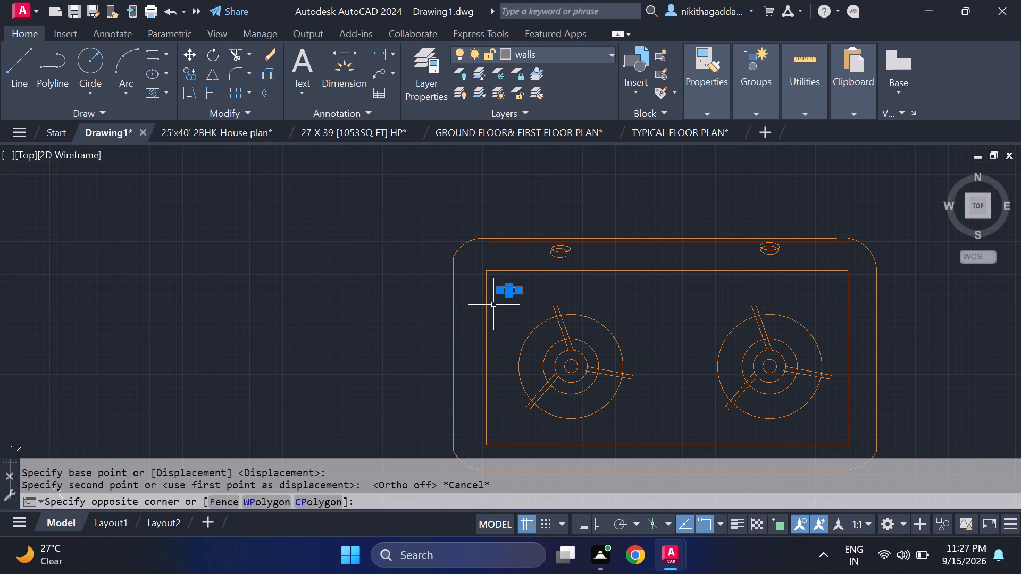
{"action": "left_click", "coordinate": [493, 305]}
{"action": "key", "text": "Delete"}
Move the double-bowl sink and its KITCHEN 7'-11"X17'-11" label into the house plan's kitchen room, with the sink beside the east wall.
{"action": "scroll", "coordinate": [486, 273], "scroll_direction": "down", "scroll_amount": 4}
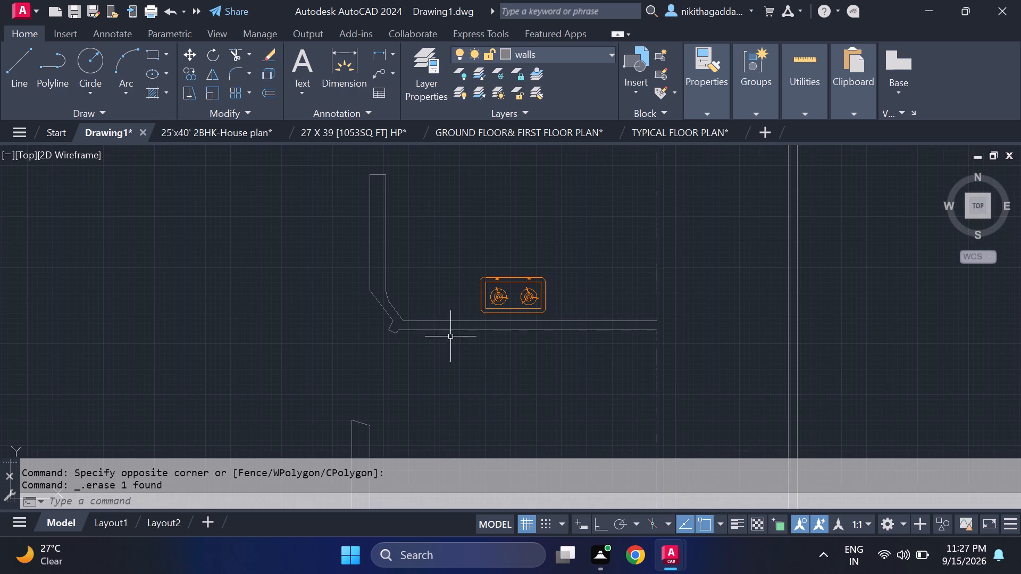
{"action": "scroll", "coordinate": [430, 365], "scroll_direction": "down", "scroll_amount": 3}
{"action": "middle_click_drag", "start_coordinate": [348, 379], "coordinate": [399, 345]}
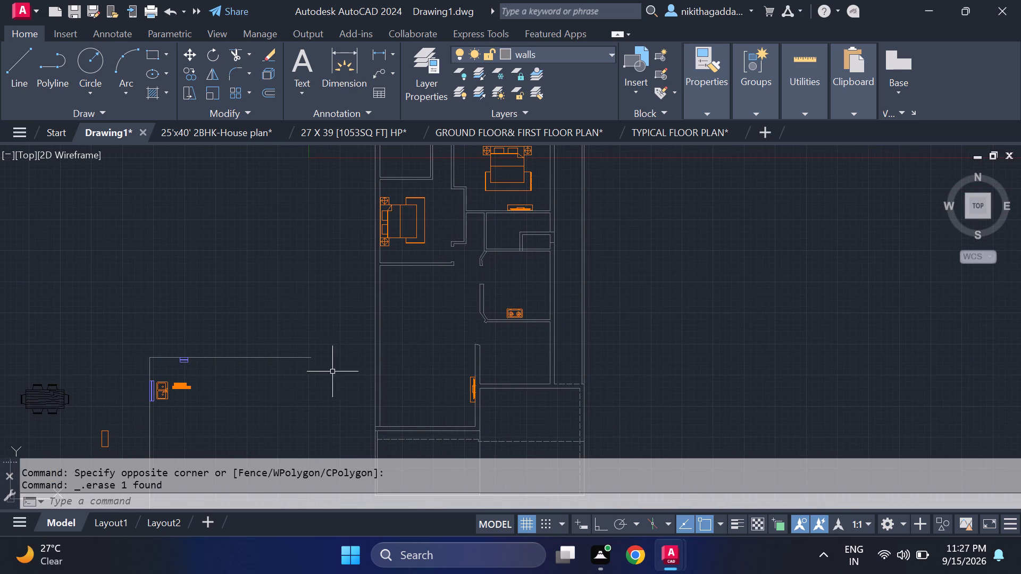
{"action": "scroll", "coordinate": [170, 402], "scroll_direction": "up", "scroll_amount": 4}
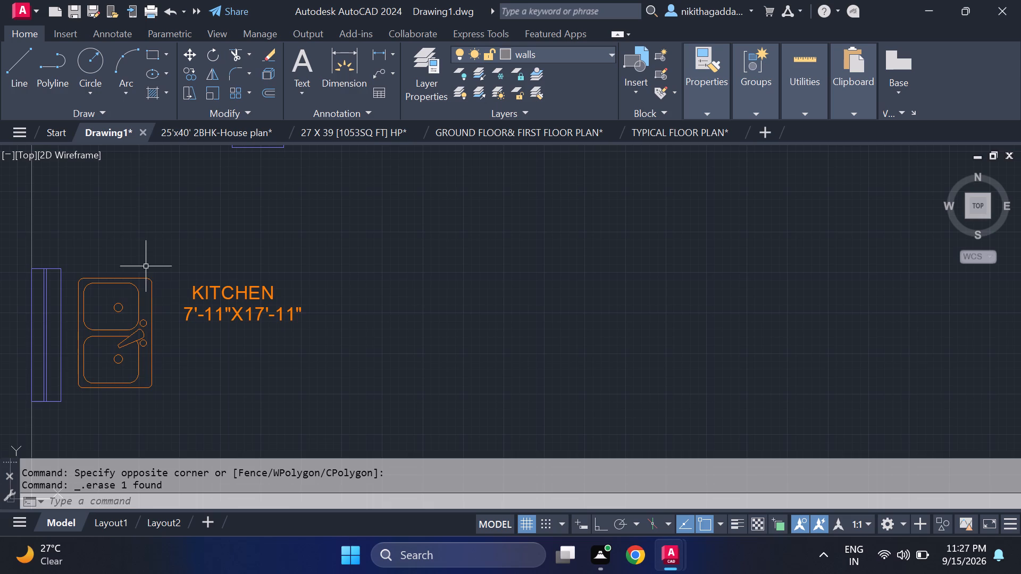
{"action": "left_click", "coordinate": [147, 256]}
{"action": "left_click", "coordinate": [89, 412]}
{"action": "left_click_drag", "start_coordinate": [311, 270], "coordinate": [302, 274]}
{"action": "left_click", "coordinate": [182, 368]}
{"action": "key", "text": "m"}
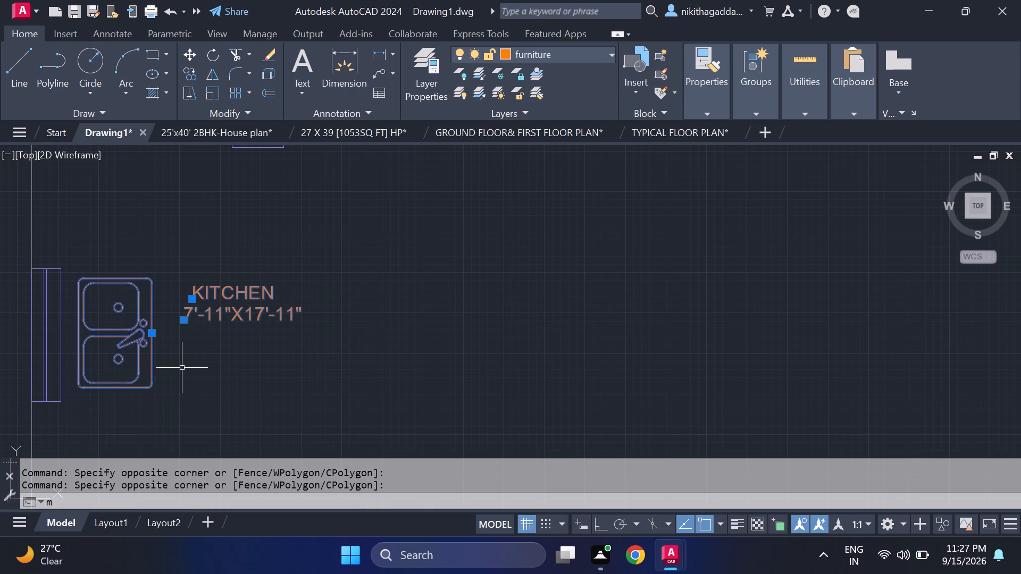
{"action": "key", "text": "Return"}
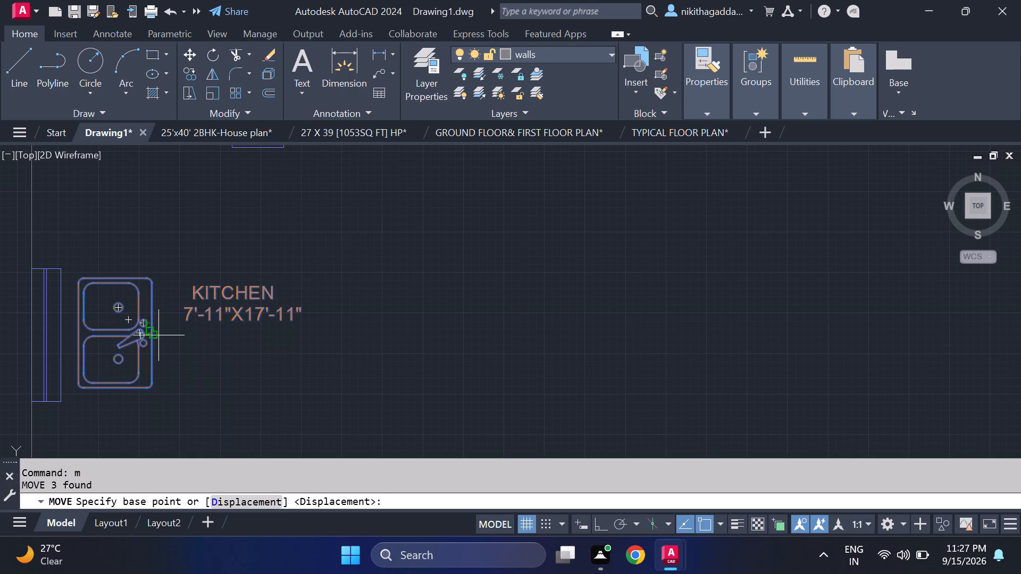
{"action": "left_click", "coordinate": [157, 334]}
{"action": "scroll", "coordinate": [557, 218], "scroll_direction": "down", "scroll_amount": 4}
{"action": "middle_click_drag", "start_coordinate": [556, 218], "coordinate": [15, 409]}
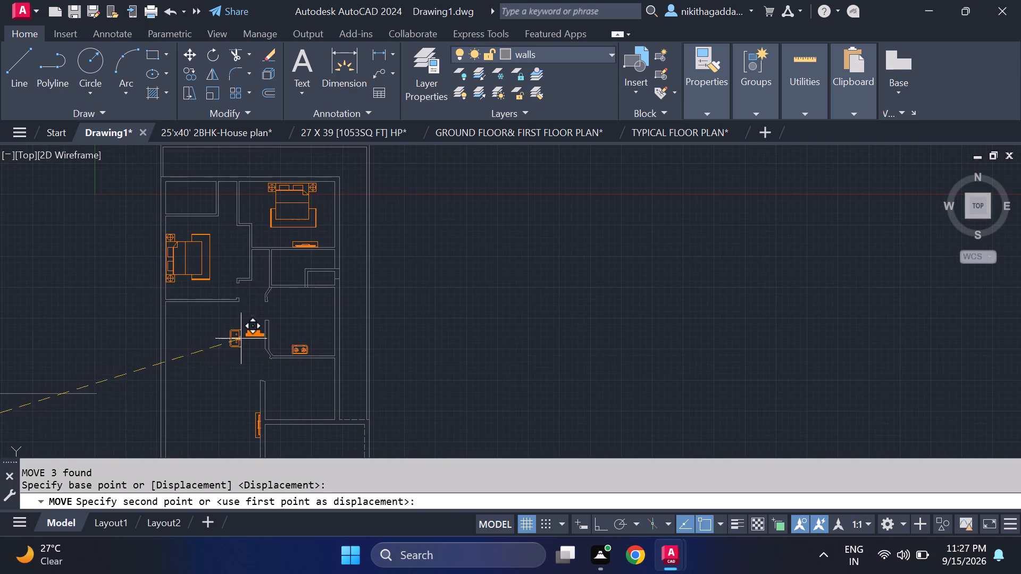
{"action": "scroll", "coordinate": [329, 325], "scroll_direction": "up", "scroll_amount": 5}
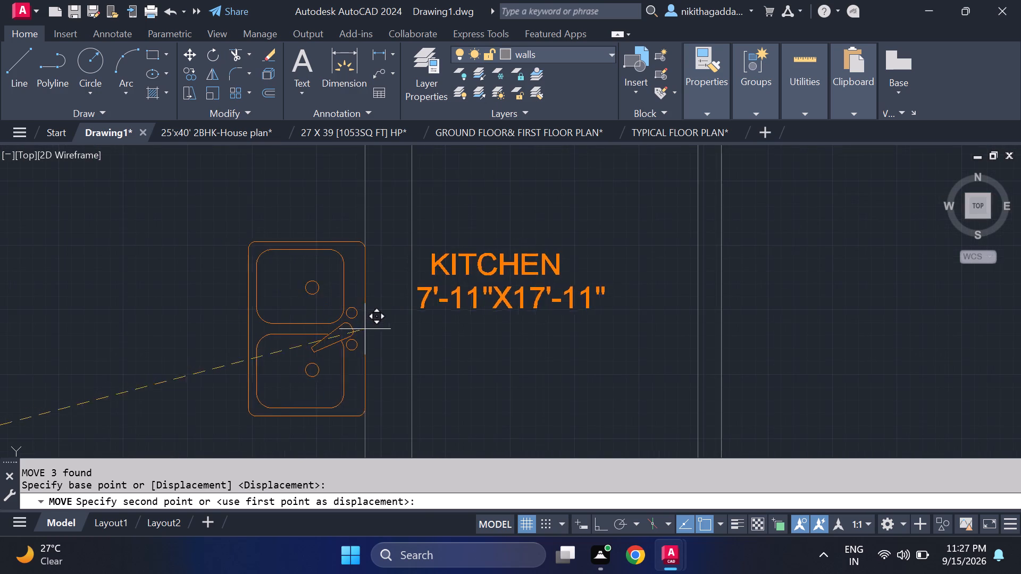
{"action": "scroll", "coordinate": [438, 318], "scroll_direction": "down", "scroll_amount": 3}
{"action": "scroll", "coordinate": [408, 320], "scroll_direction": "up", "scroll_amount": 1}
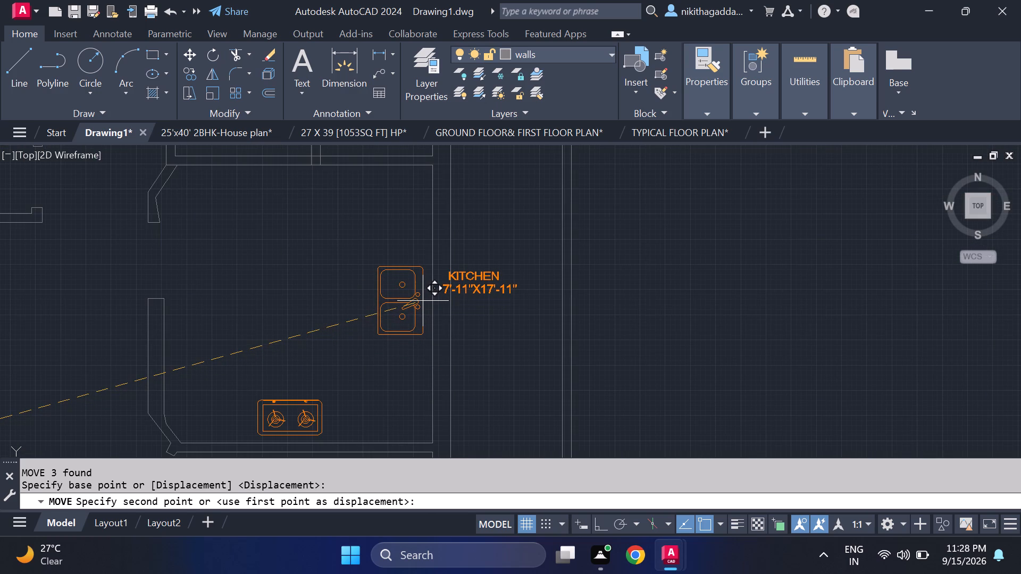
{"action": "scroll", "coordinate": [423, 301], "scroll_direction": "down", "scroll_amount": 1}
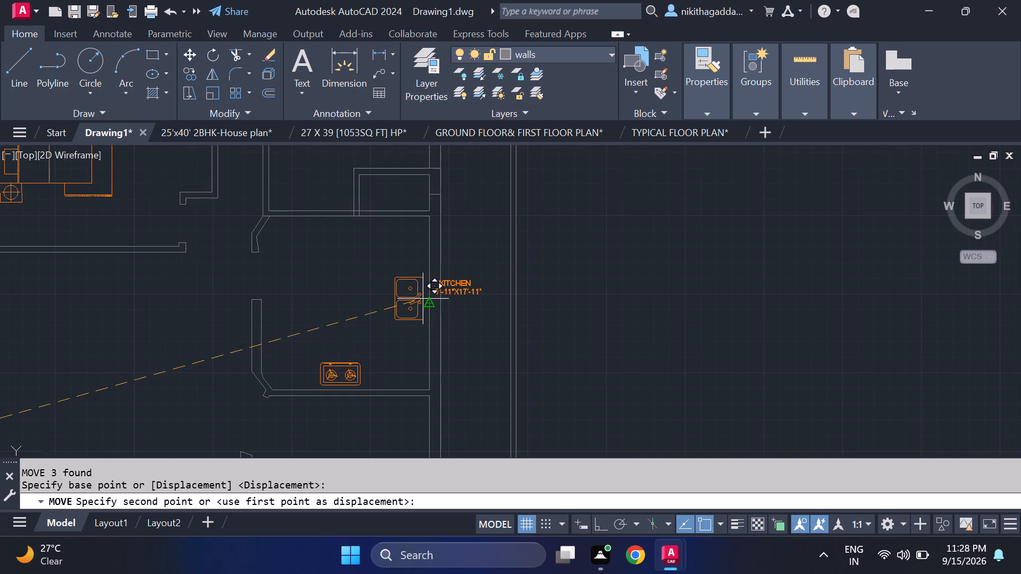
{"action": "scroll", "coordinate": [423, 299], "scroll_direction": "up", "scroll_amount": 1}
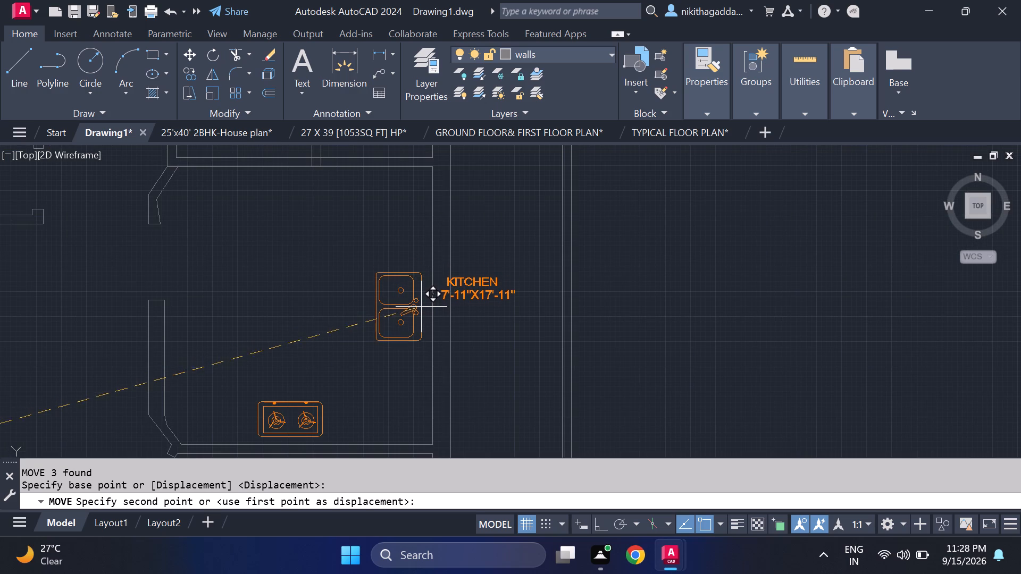
{"action": "left_click", "coordinate": [421, 308]}
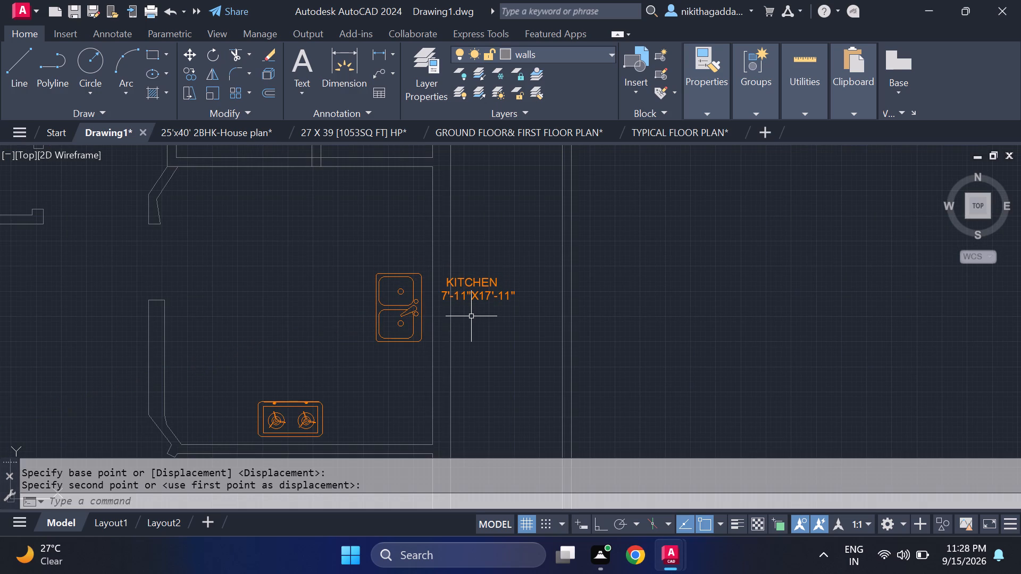
Trim the double wall lines between the kitchen and the small alcove to its north, and clean up the overlapping corner lines.
{"action": "type", "text": "tr"}
{"action": "key", "text": "Return"}
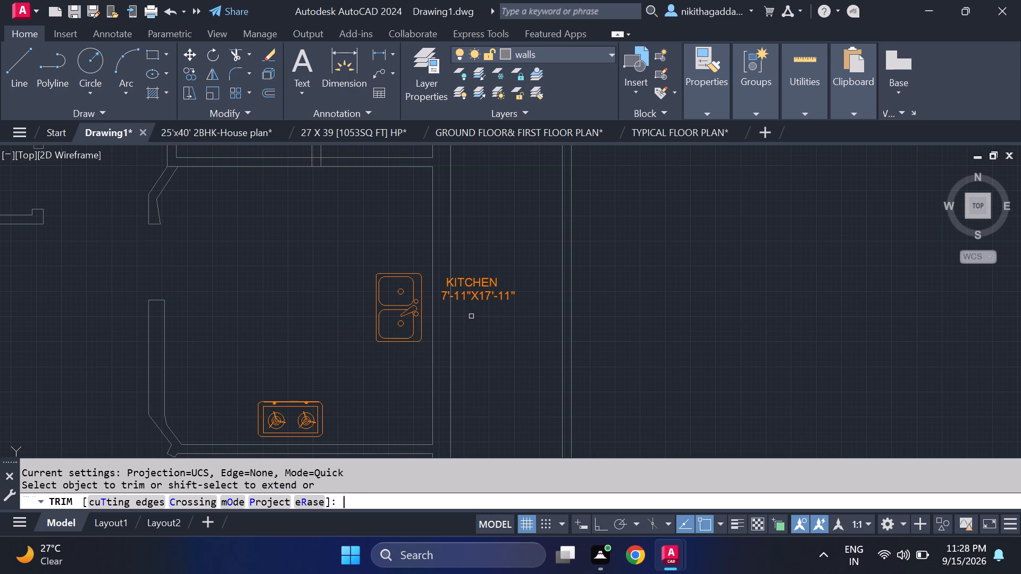
{"action": "middle_click_drag", "start_coordinate": [384, 256], "coordinate": [374, 362]}
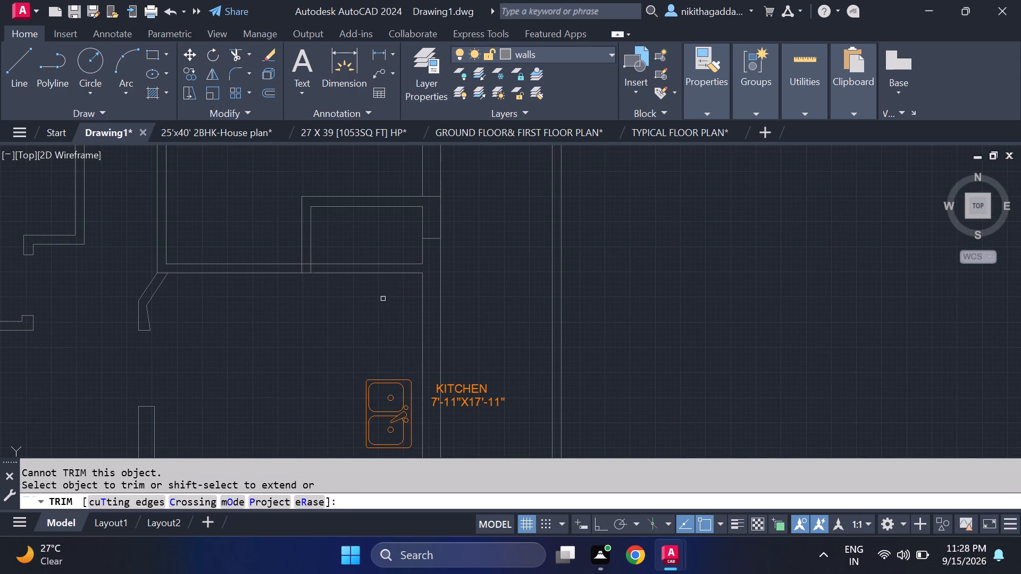
{"action": "left_click_drag", "start_coordinate": [379, 249], "coordinate": [380, 303]}
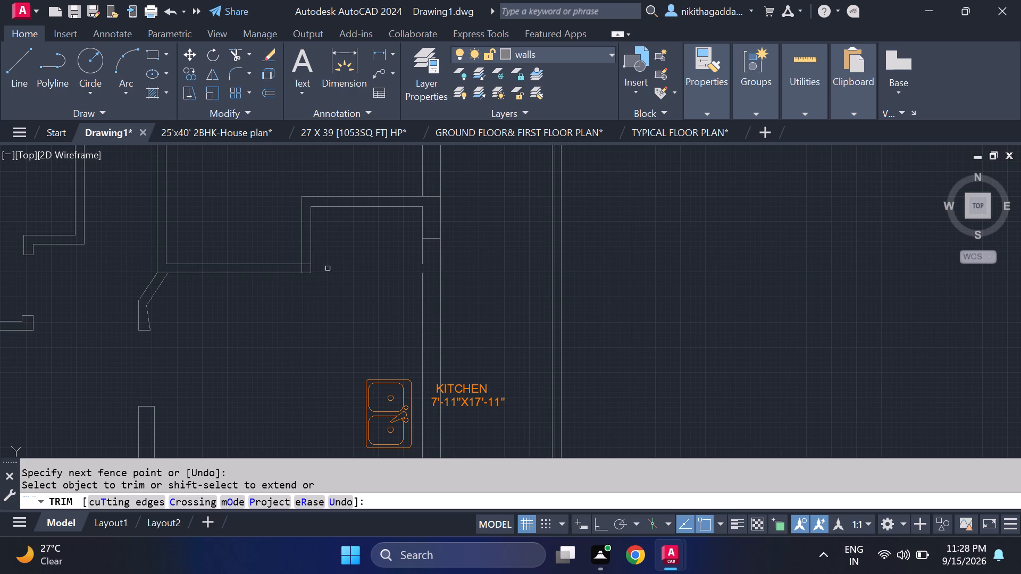
{"action": "scroll", "coordinate": [309, 266], "scroll_direction": "up", "scroll_amount": 2}
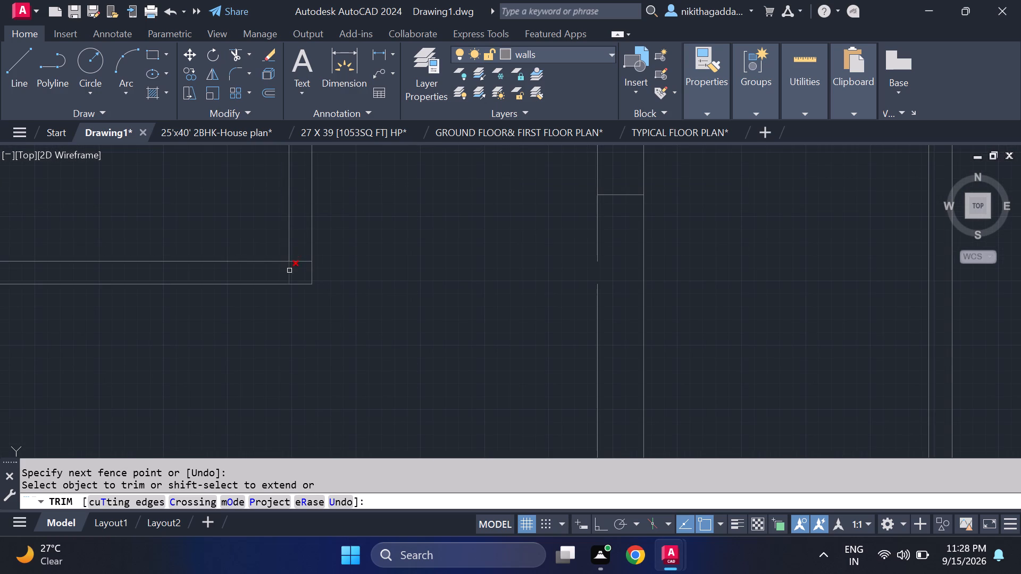
{"action": "left_click", "coordinate": [290, 272]}
{"action": "left_click", "coordinate": [302, 263]}
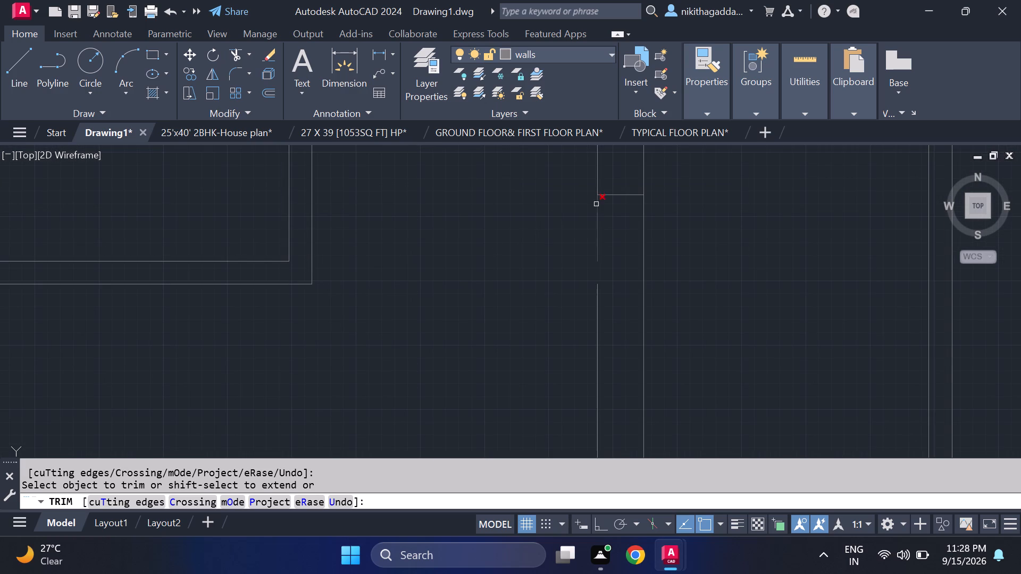
{"action": "scroll", "coordinate": [516, 294], "scroll_direction": "down", "scroll_amount": 3}
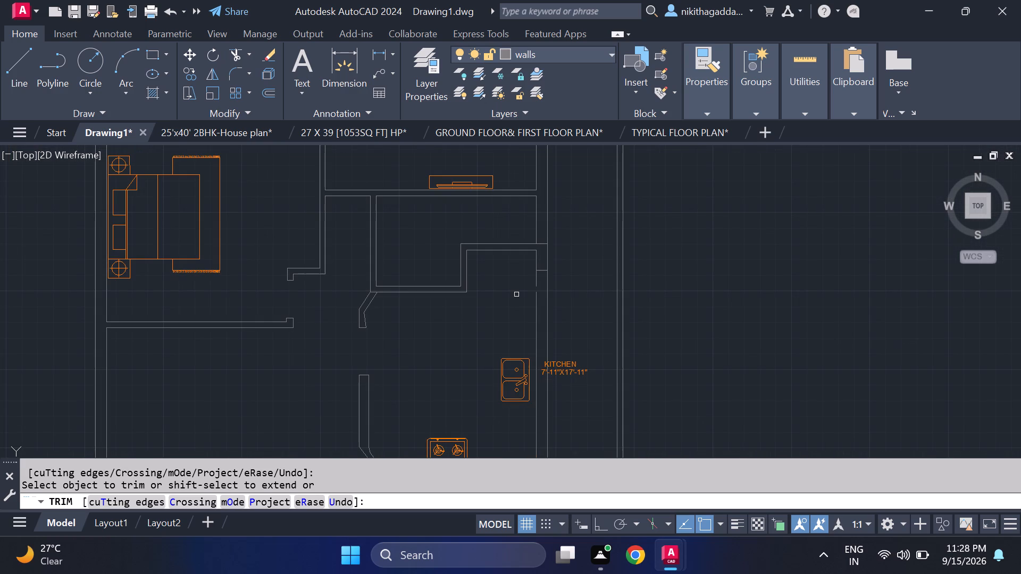
{"action": "key", "text": "Escape"}
Extend the inner line of the kitchen's east wall north across the gap at the alcove.
{"action": "type", "text": "ex"}
{"action": "key", "text": "Return"}
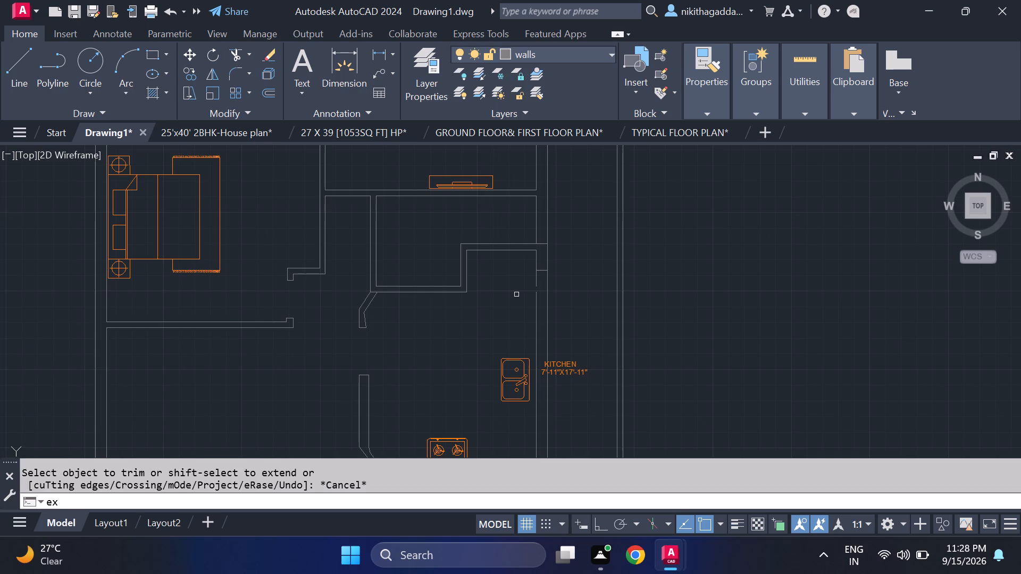
{"action": "left_click", "coordinate": [537, 285]}
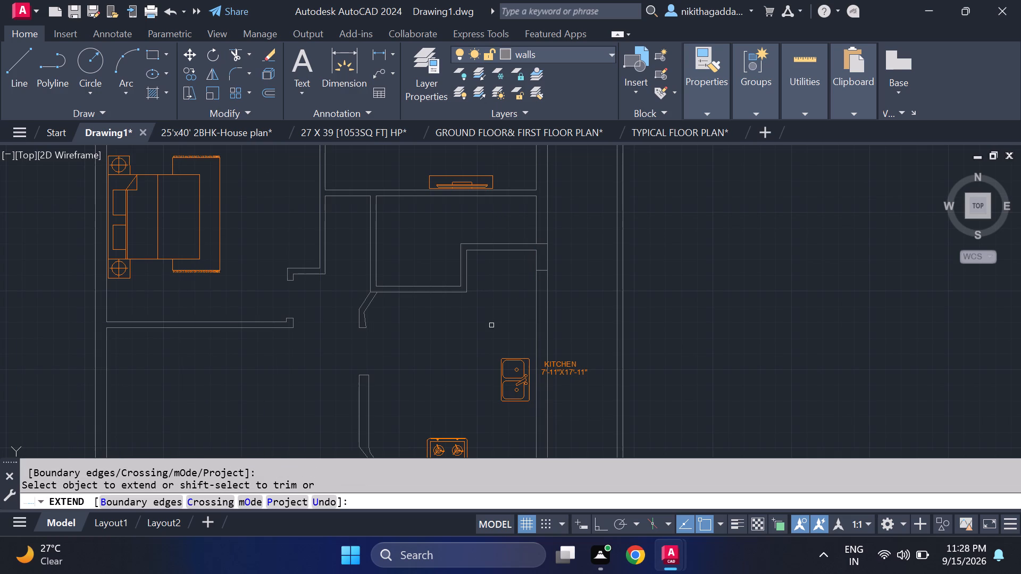
{"action": "key", "text": "Escape"}
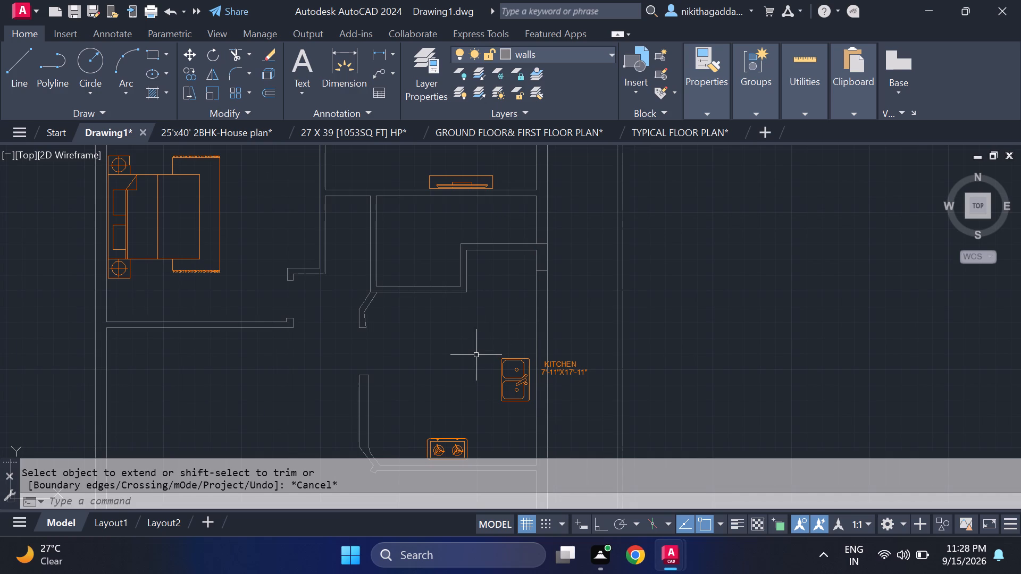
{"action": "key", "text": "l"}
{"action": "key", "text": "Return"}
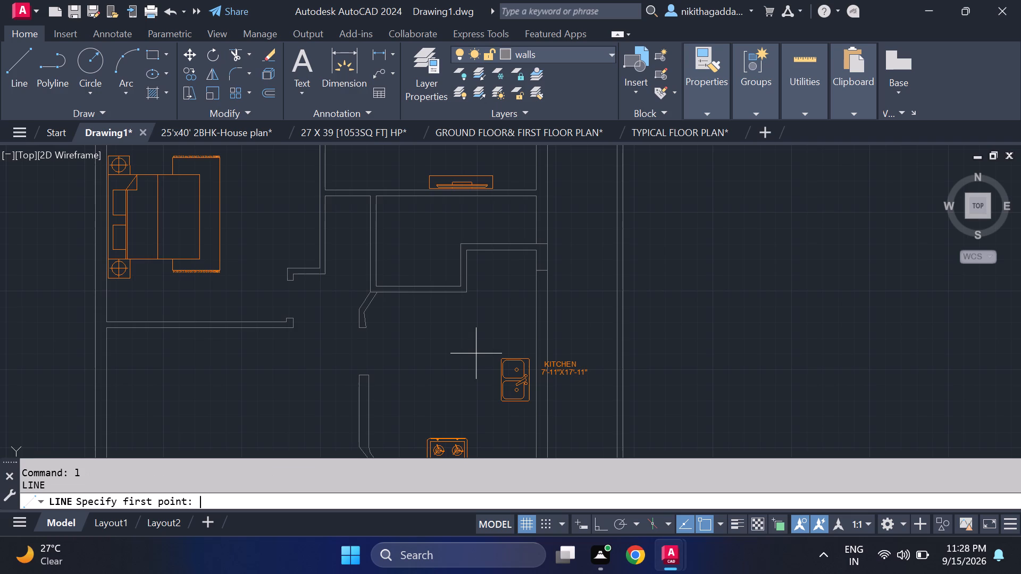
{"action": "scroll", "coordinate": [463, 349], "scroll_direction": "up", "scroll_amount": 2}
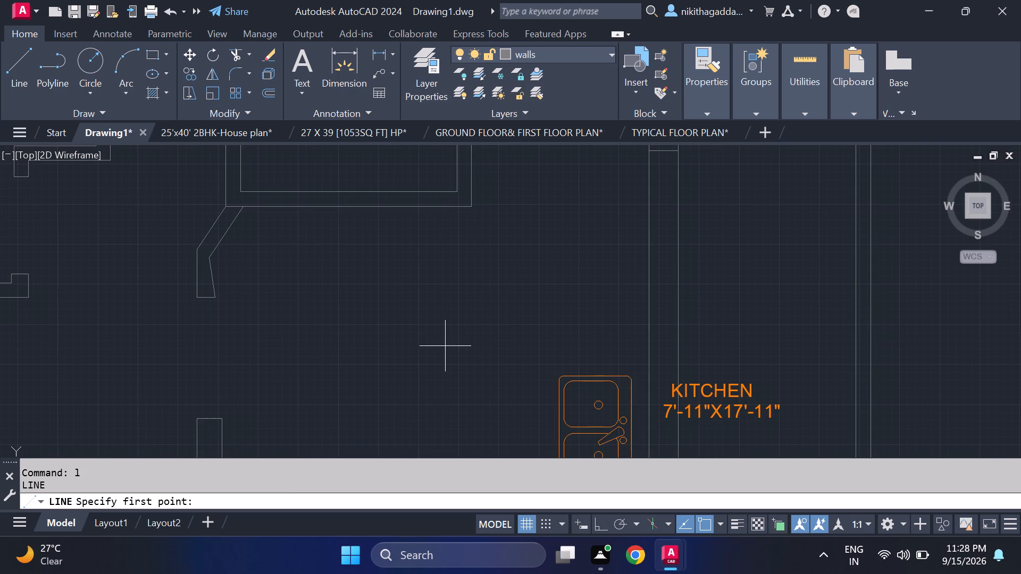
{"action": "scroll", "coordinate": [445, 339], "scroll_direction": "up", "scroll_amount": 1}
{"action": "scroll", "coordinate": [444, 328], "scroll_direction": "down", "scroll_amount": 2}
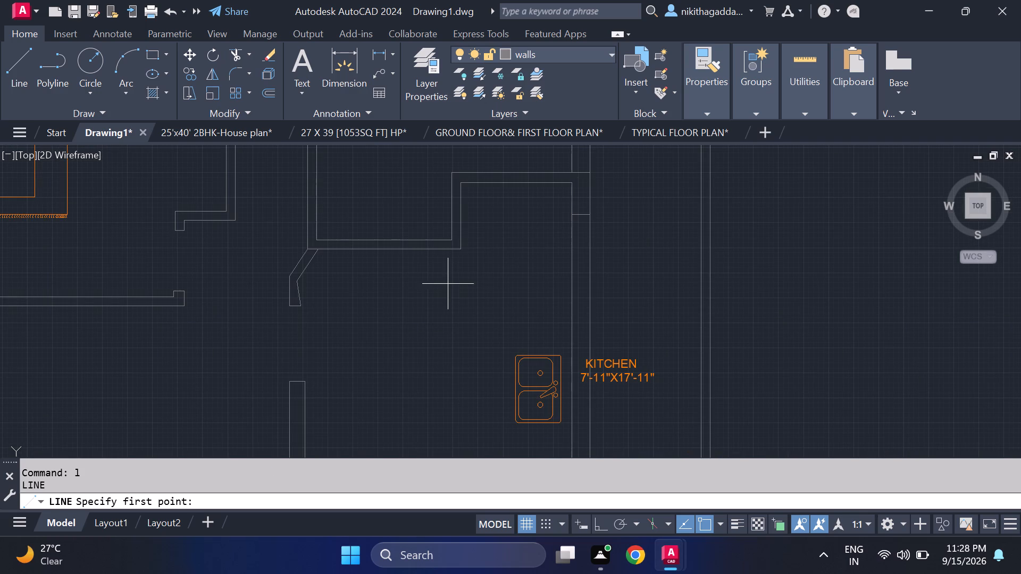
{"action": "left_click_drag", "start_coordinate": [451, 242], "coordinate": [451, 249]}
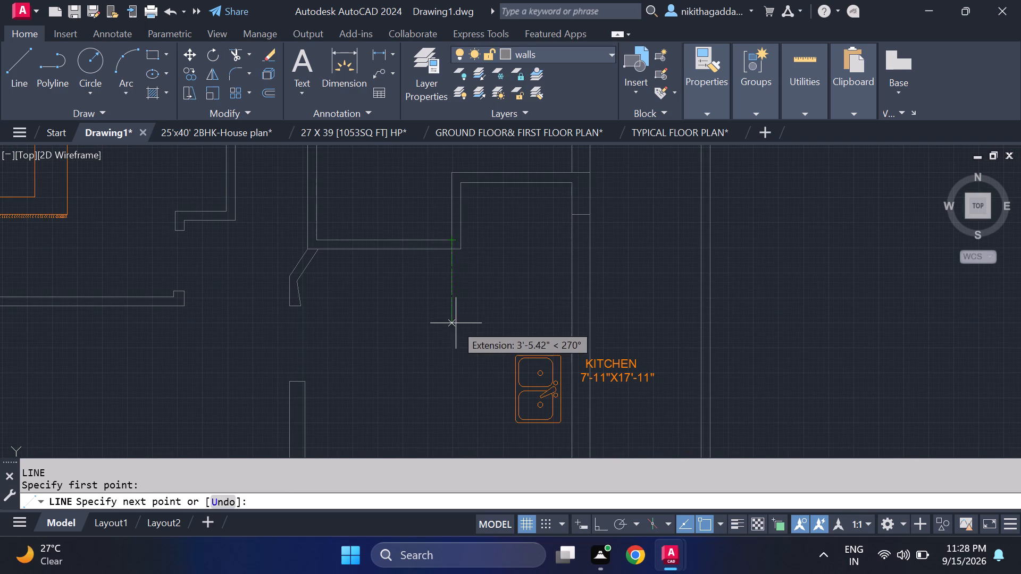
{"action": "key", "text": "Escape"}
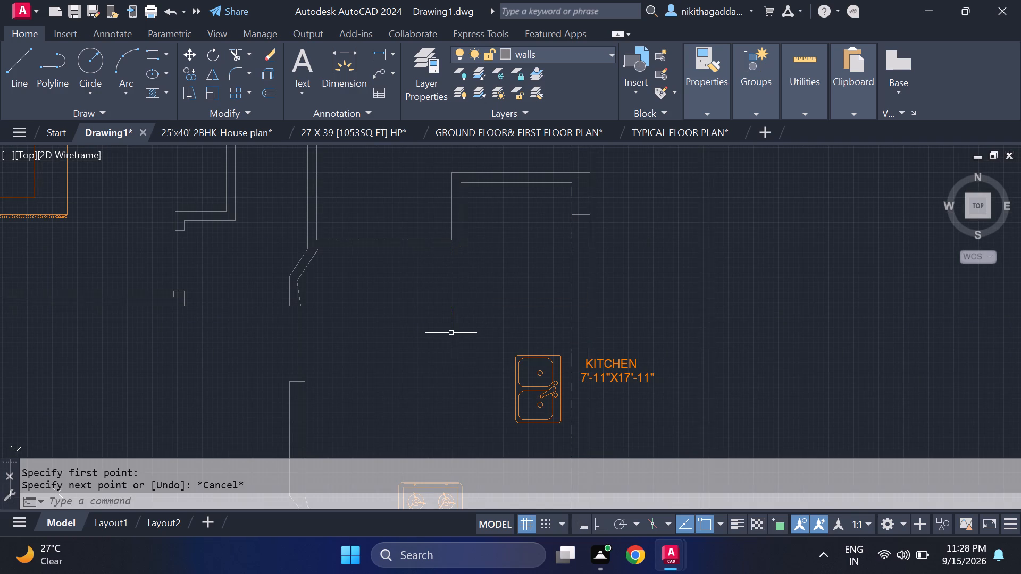
Set the current linetype to ByLayer.
{"action": "left_click", "coordinate": [714, 111]}
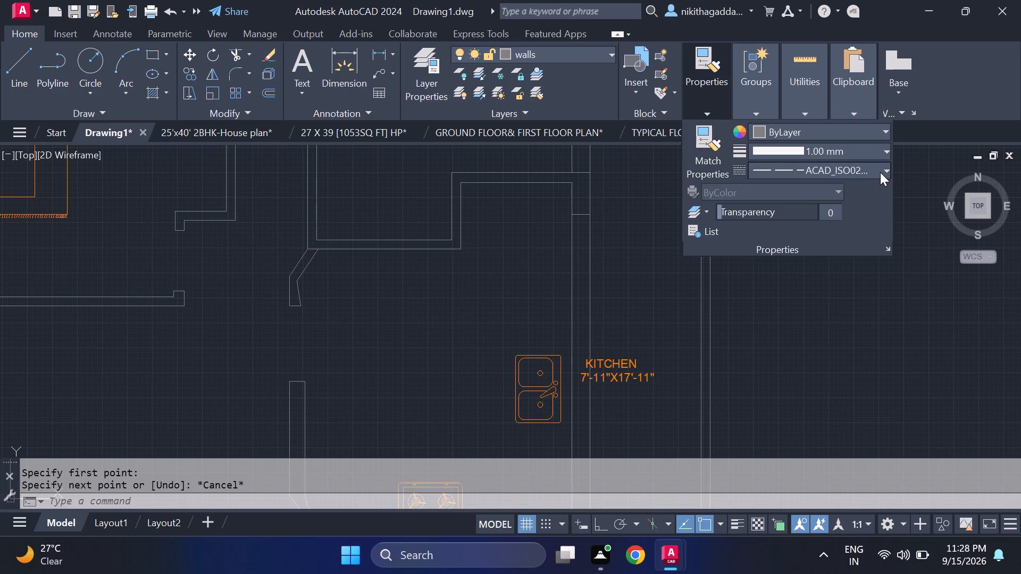
{"action": "left_click", "coordinate": [882, 170]}
{"action": "left_click", "coordinate": [792, 188]}
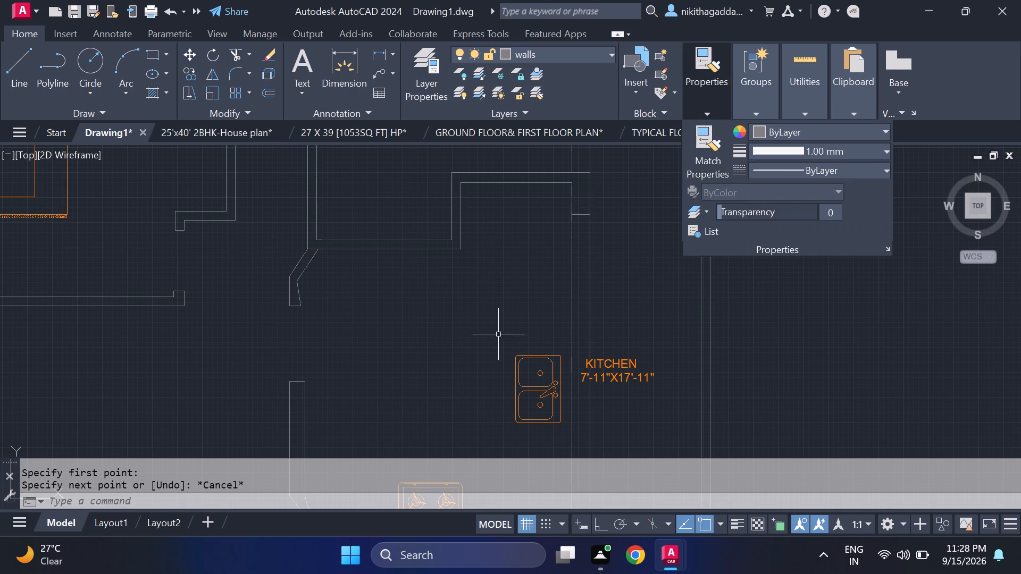
Draw a short vertical line in the kitchen, from below the stepped north wall up to the wall's inside corner.
{"action": "type", "text": "l'"}
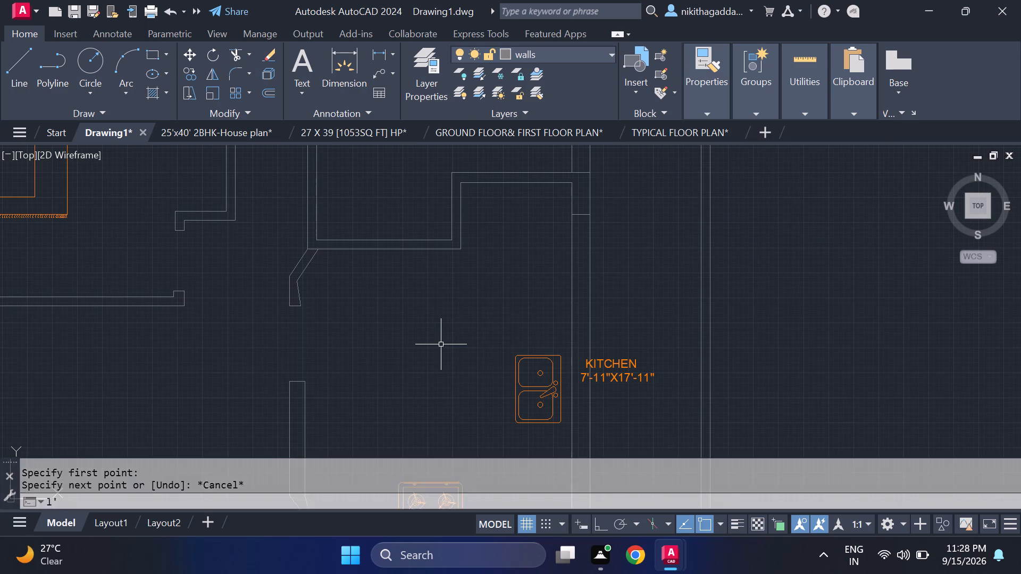
{"action": "key", "text": "Escape"}
{"action": "key", "text": "l"}
{"action": "key", "text": "Return"}
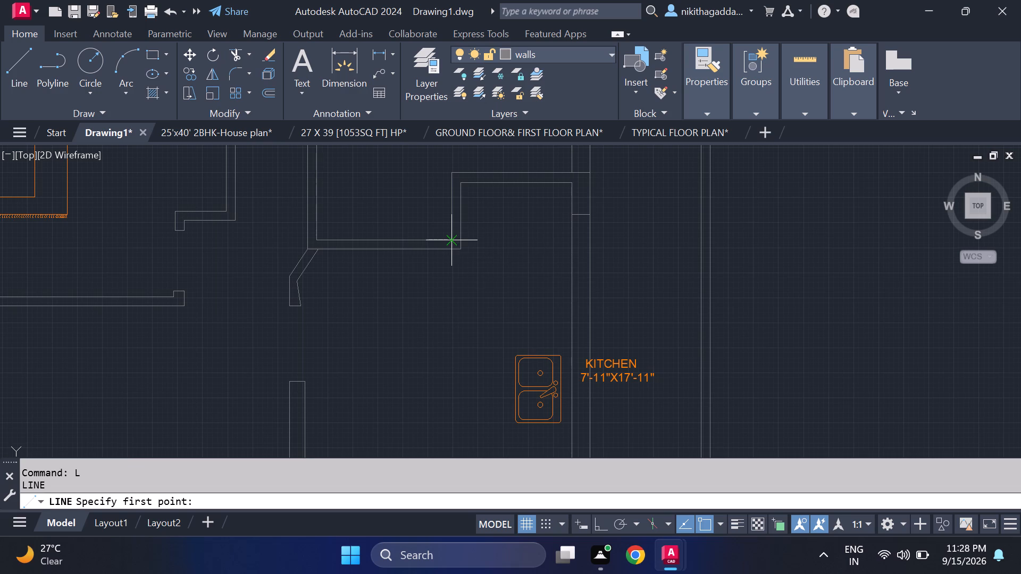
{"action": "left_click", "coordinate": [453, 288]}
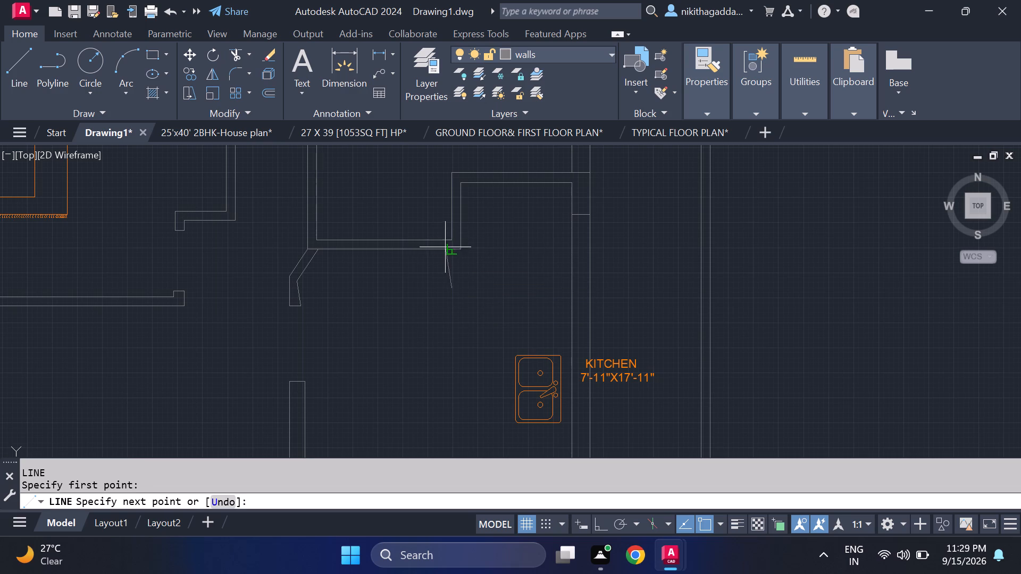
{"action": "left_click", "coordinate": [451, 237]}
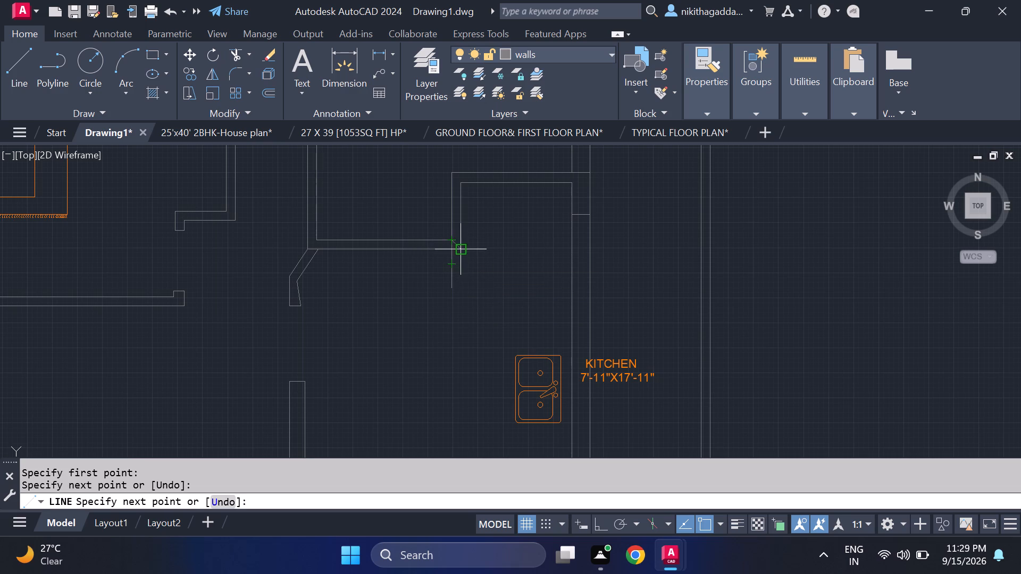
{"action": "key", "text": "Escape"}
Draw the end and east side of the kitchen wall stub, from the short vertical line's lower end to the stepped wall's corner.
{"action": "key", "text": "space"}
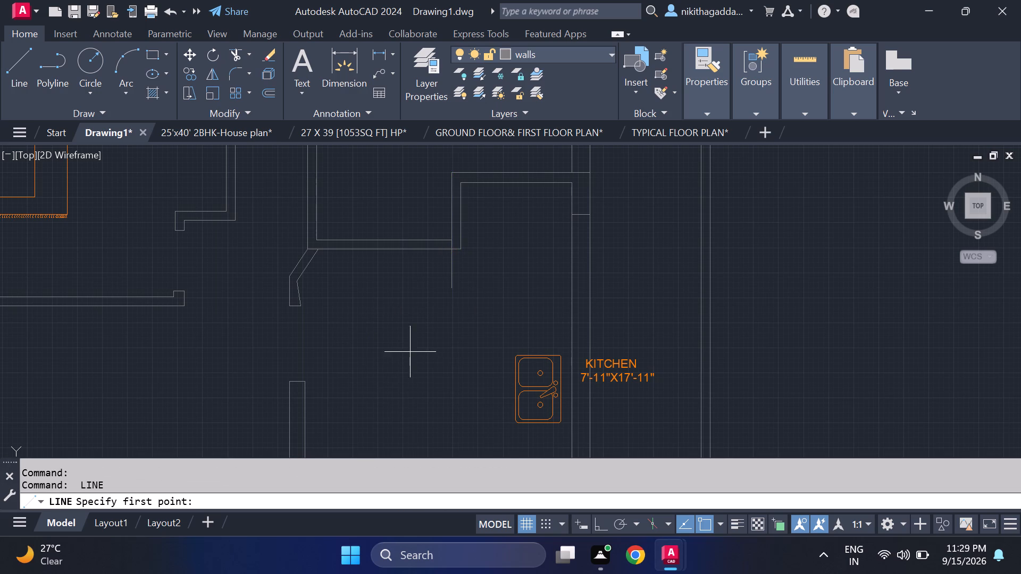
{"action": "scroll", "coordinate": [440, 266], "scroll_direction": "up", "scroll_amount": 2}
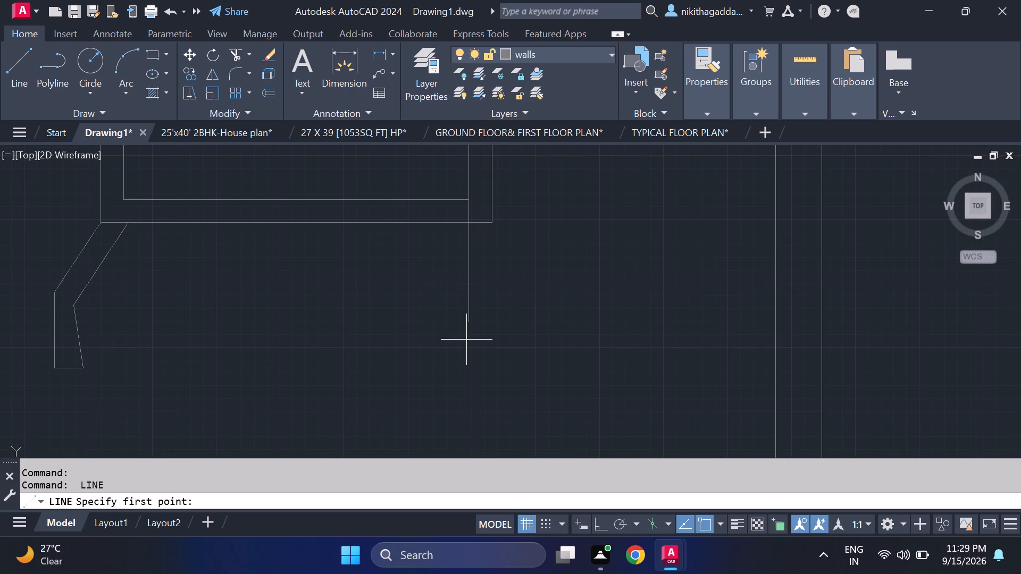
{"action": "left_click", "coordinate": [469, 320]}
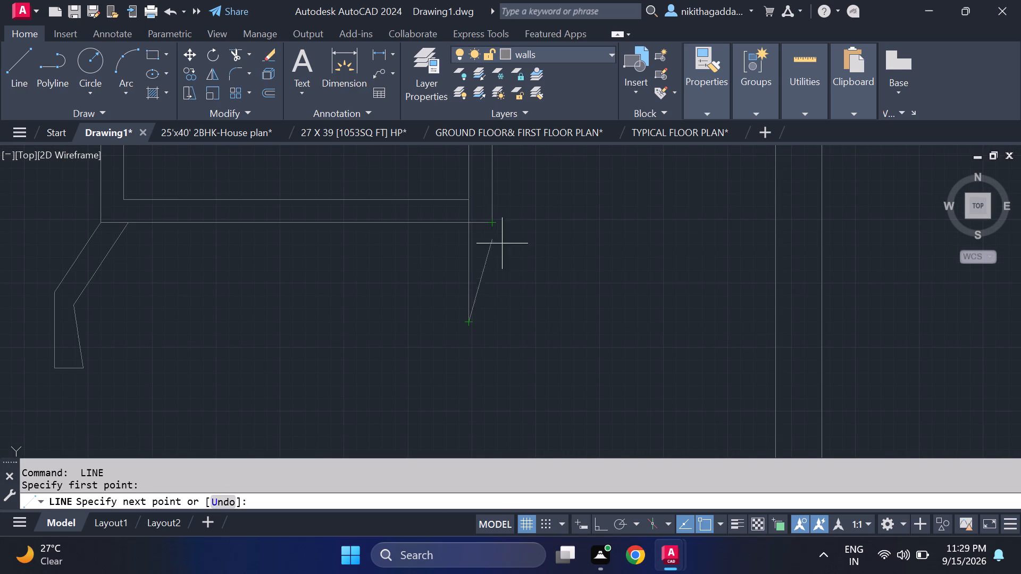
{"action": "left_click", "coordinate": [493, 321]}
{"action": "left_click", "coordinate": [493, 220]}
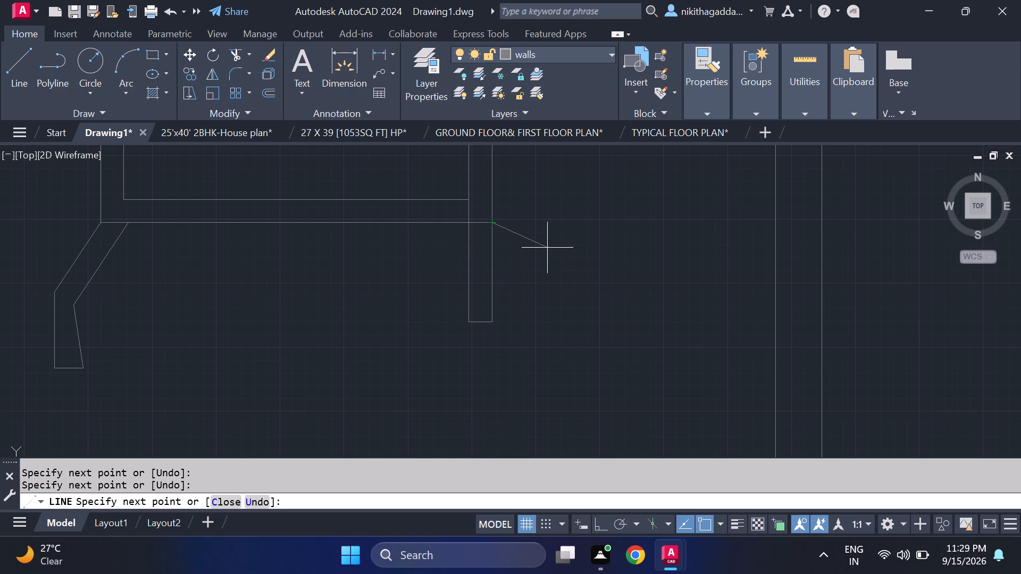
{"action": "key", "text": "Escape"}
Trim the overlapping line pieces where the new stub meets the kitchen's stepped north wall.
{"action": "type", "text": "tr"}
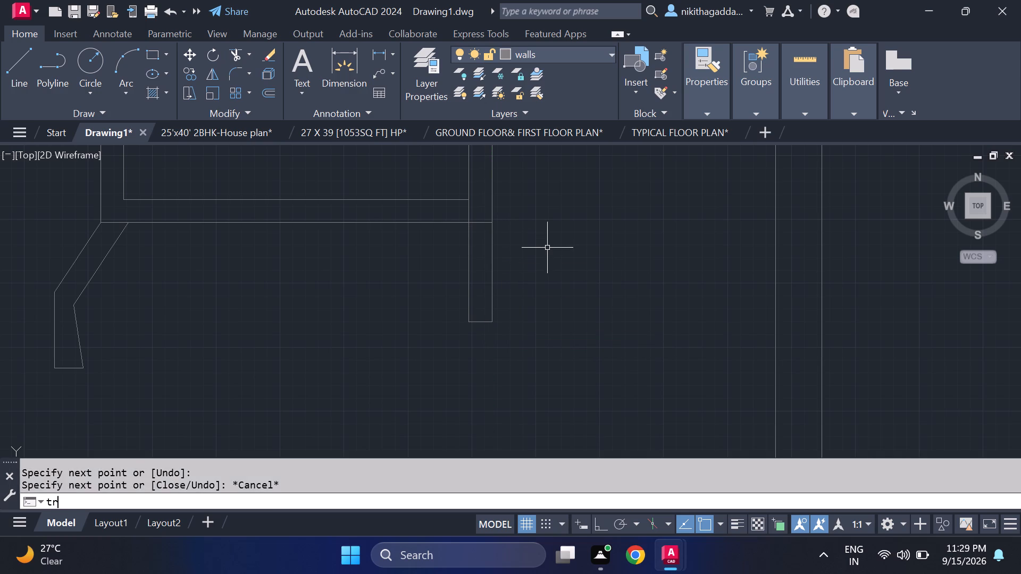
{"action": "key", "text": "Return"}
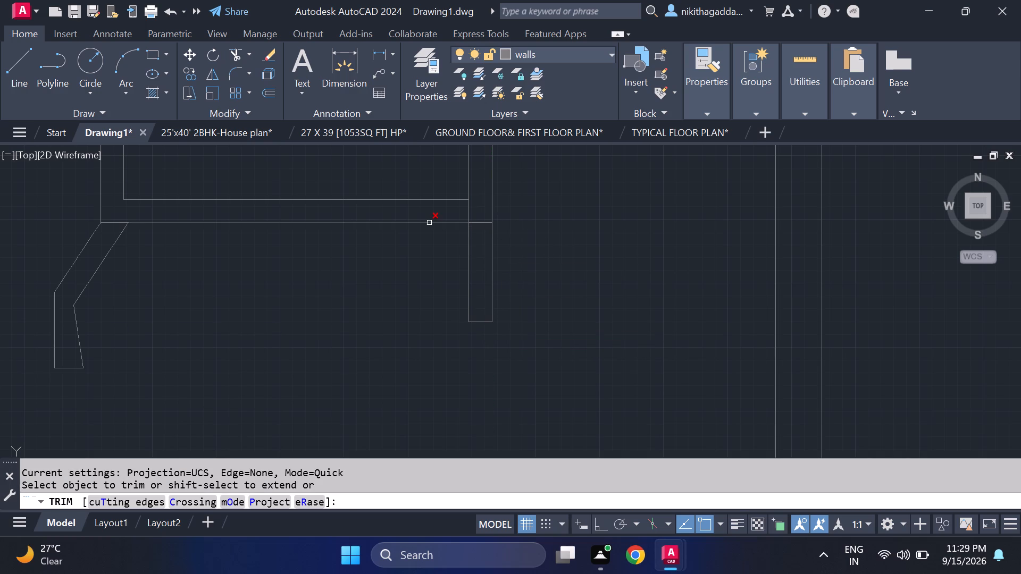
{"action": "left_click", "coordinate": [479, 225]}
{"action": "left_click", "coordinate": [467, 214]}
{"action": "scroll", "coordinate": [509, 231], "scroll_direction": "down", "scroll_amount": 5}
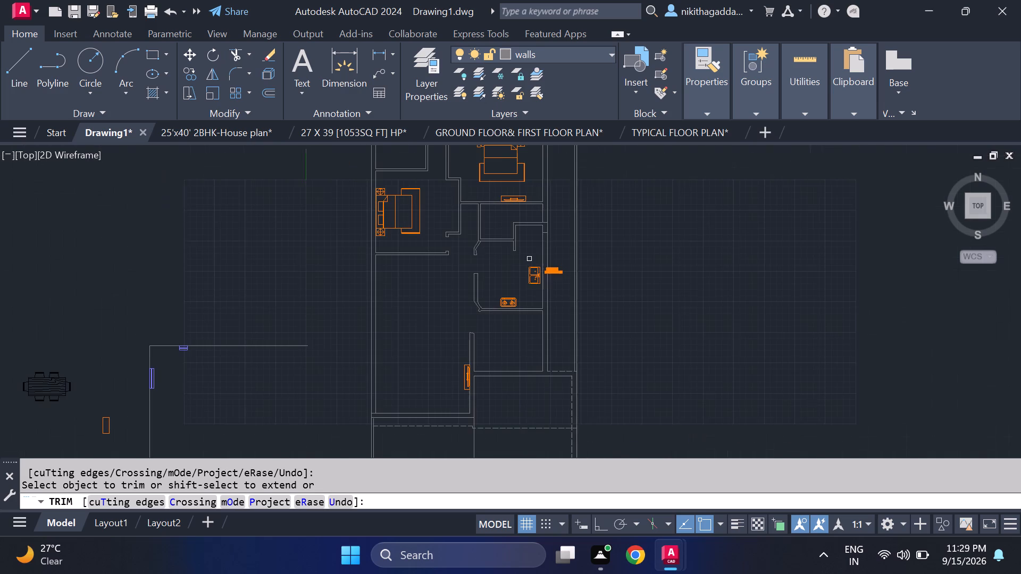
{"action": "scroll", "coordinate": [495, 272], "scroll_direction": "up", "scroll_amount": 1}
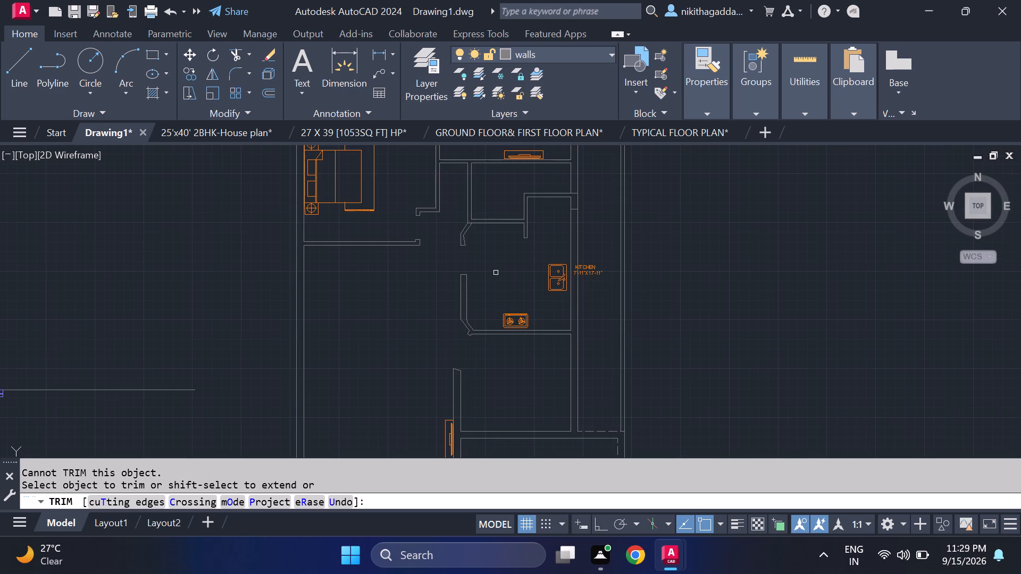
{"action": "key", "text": "Escape"}
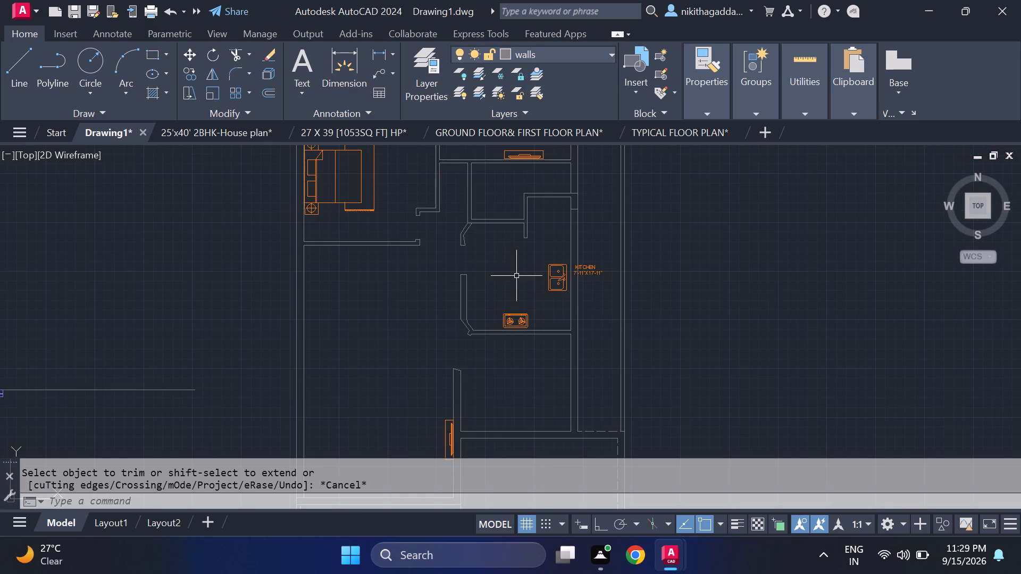
Assign the six-seat dining table west of the plan to the furniture layer.
{"action": "middle_click_drag", "start_coordinate": [516, 276], "coordinate": [550, 356]}
{"action": "scroll", "coordinate": [548, 359], "scroll_direction": "down", "scroll_amount": 1}
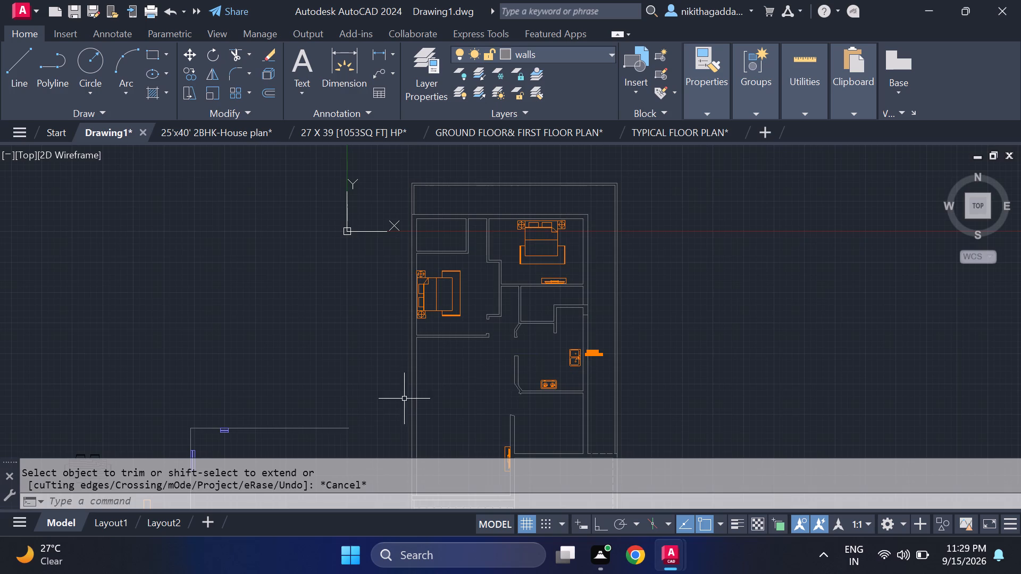
{"action": "middle_click_drag", "start_coordinate": [357, 403], "coordinate": [426, 279]}
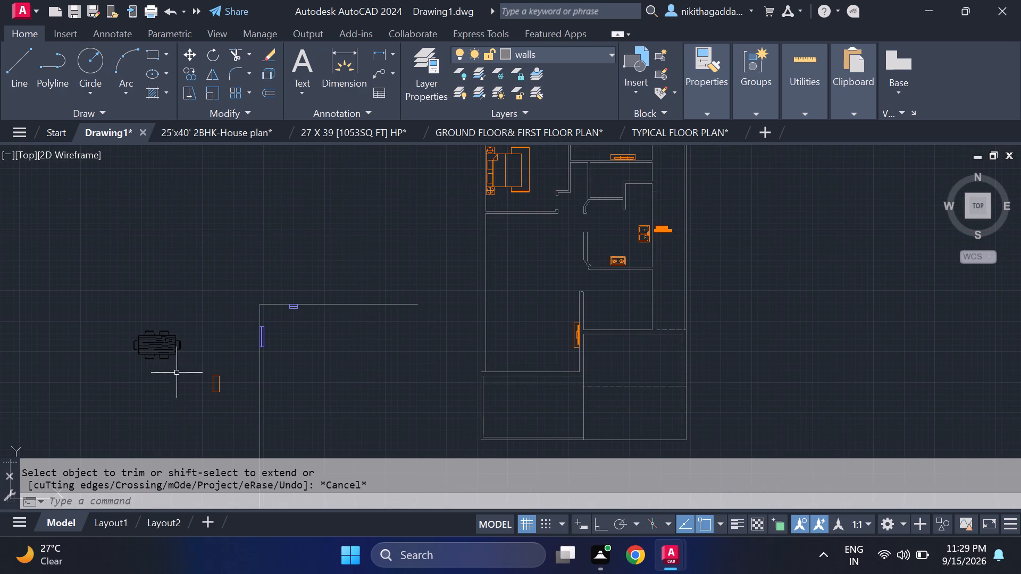
{"action": "scroll", "coordinate": [163, 375], "scroll_direction": "up", "scroll_amount": 1}
{"action": "left_click_drag", "start_coordinate": [227, 250], "coordinate": [185, 285]}
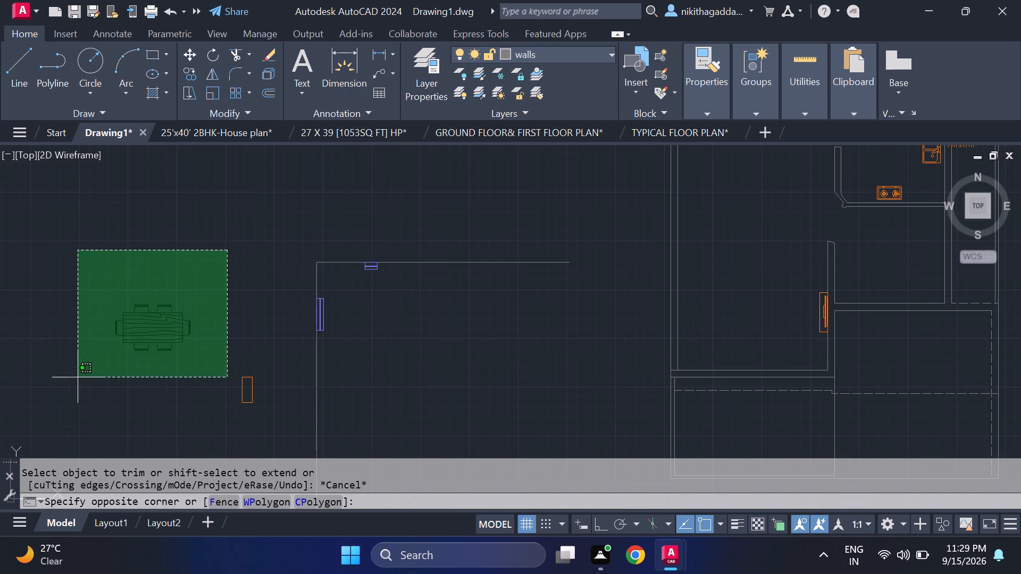
{"action": "left_click", "coordinate": [78, 382]}
{"action": "left_click", "coordinate": [503, 53]}
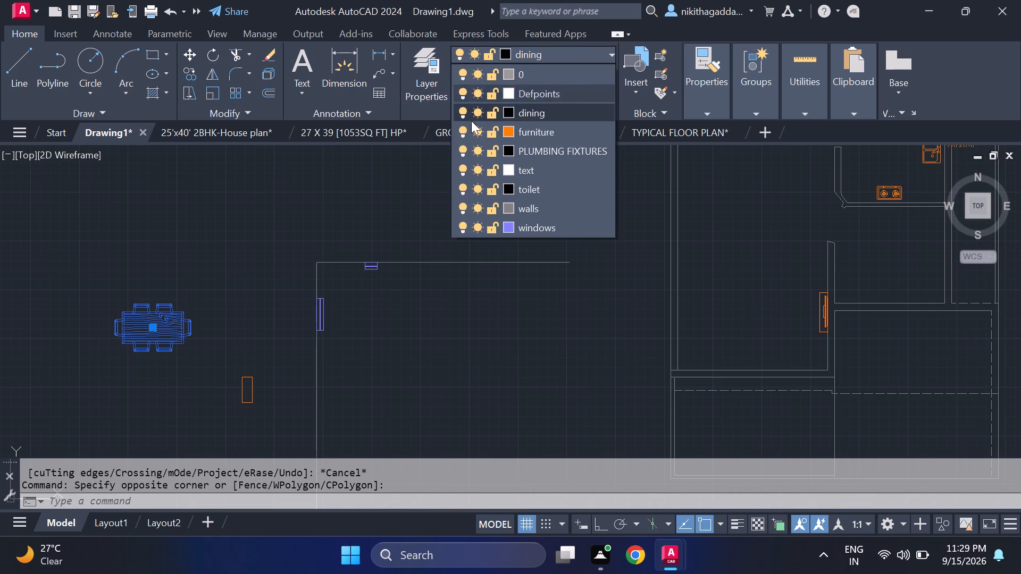
{"action": "left_click", "coordinate": [527, 130]}
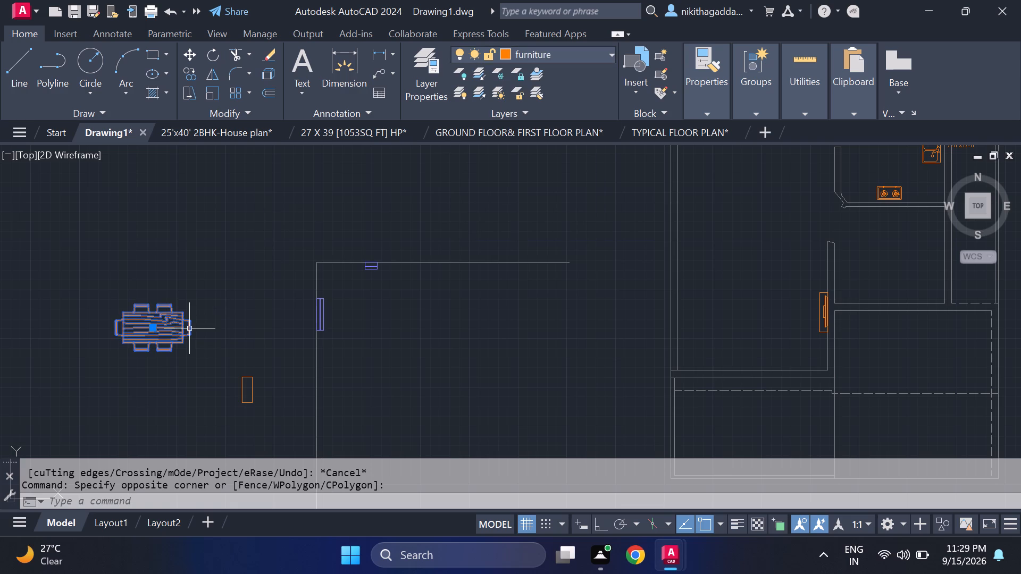
{"action": "key", "text": "Escape"}
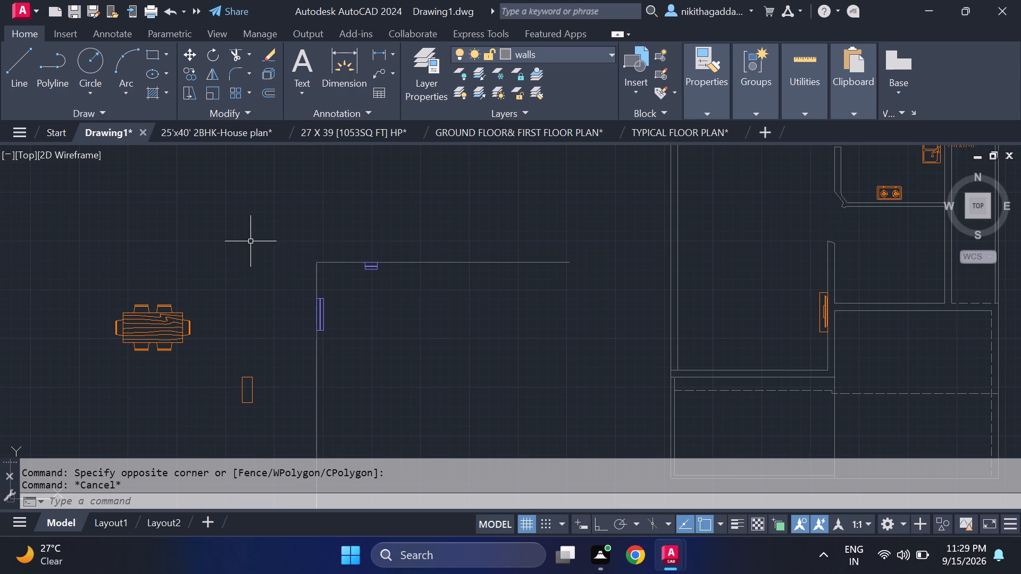
Scale up the dining table freehand about its centre.
{"action": "left_click", "coordinate": [197, 283]}
{"action": "left_click", "coordinate": [56, 381]}
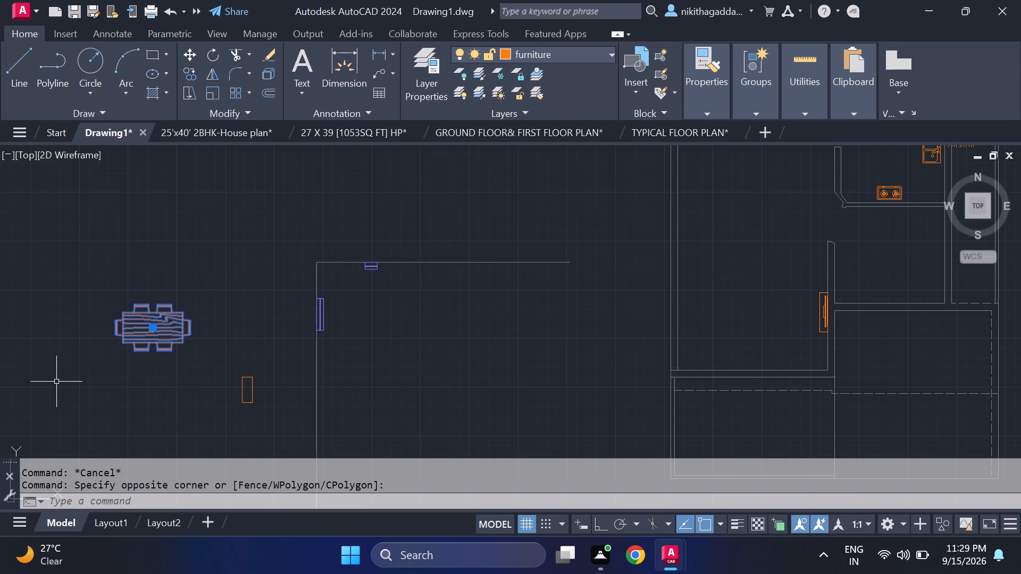
{"action": "type", "text": "scale"}
{"action": "key", "text": "Return"}
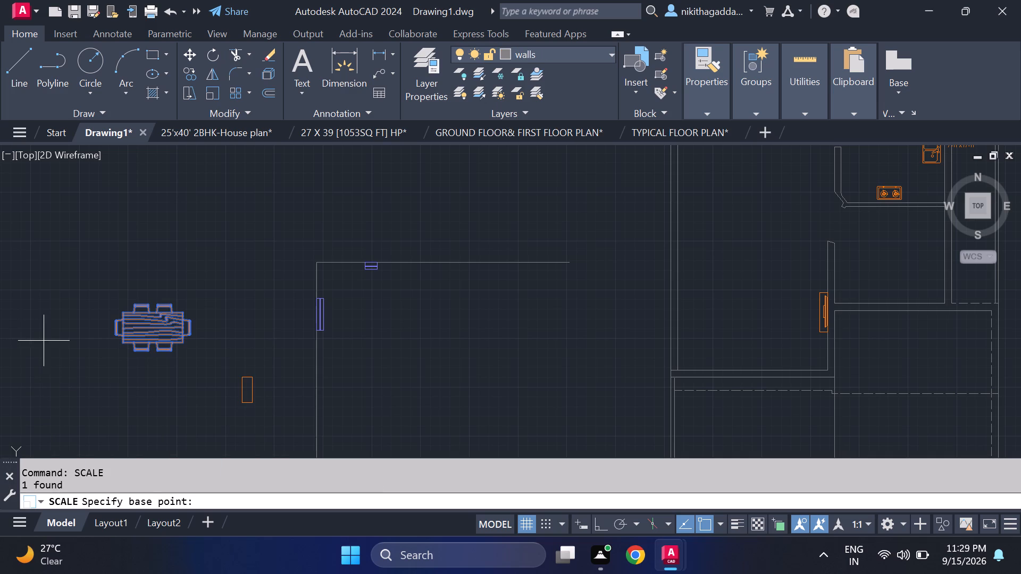
{"action": "left_click", "coordinate": [154, 327]}
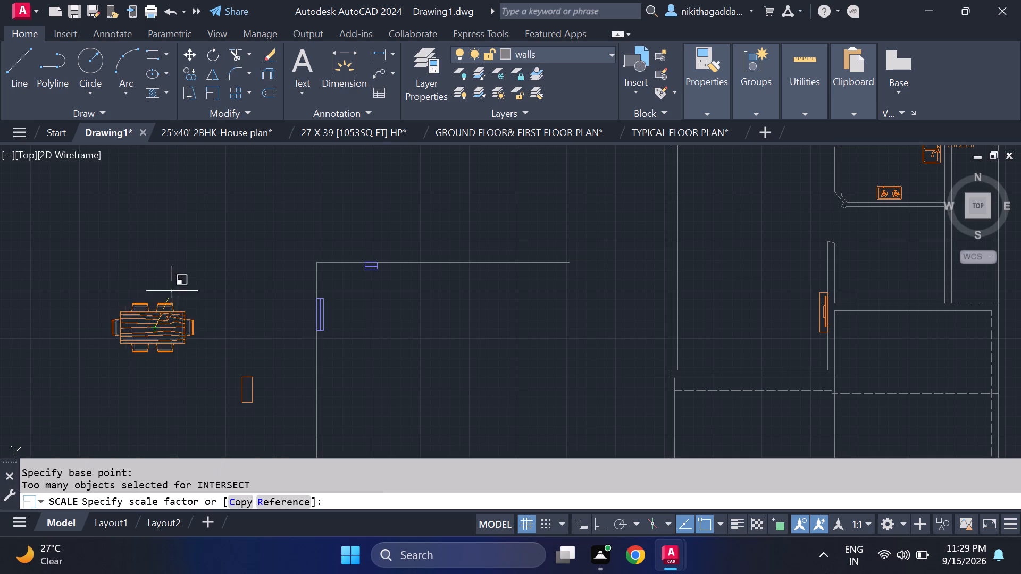
{"action": "left_click", "coordinate": [181, 271]}
Move the dining table by its centre into the open hall west of the kitchen, just below the west bedroom wall.
{"action": "left_click", "coordinate": [203, 284]}
{"action": "left_click", "coordinate": [94, 375]}
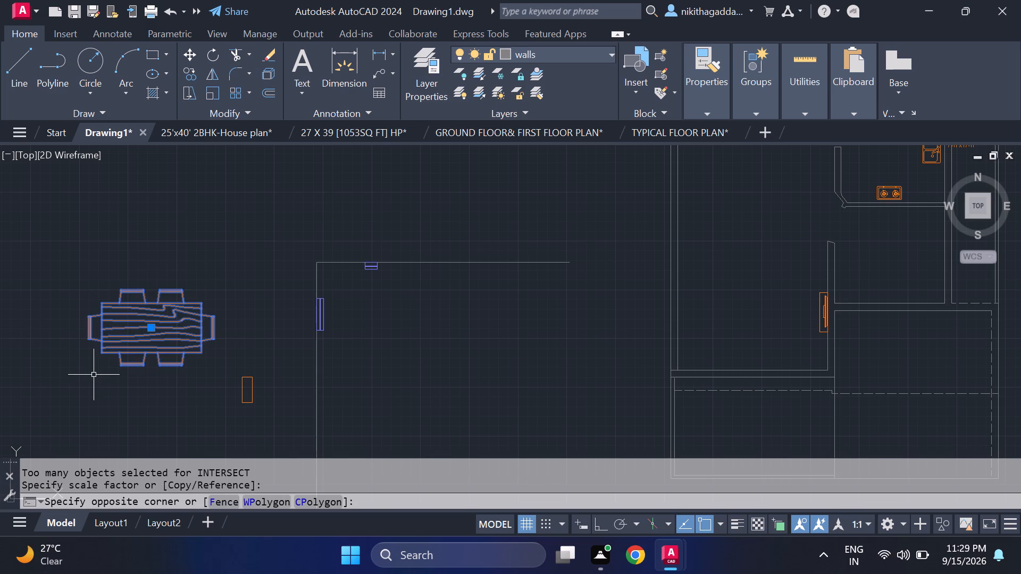
{"action": "key", "text": "m"}
{"action": "key", "text": "Return"}
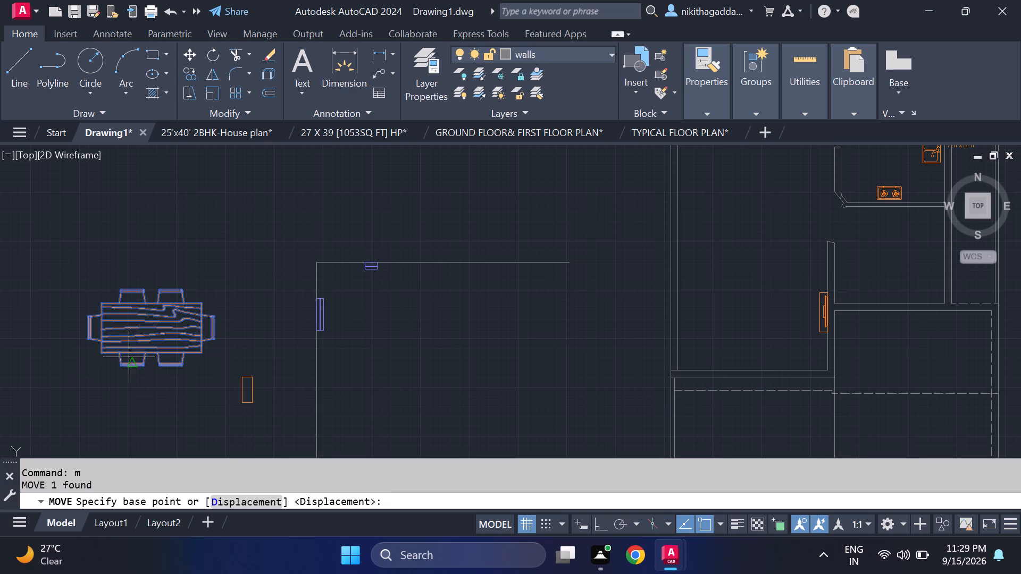
{"action": "left_click", "coordinate": [147, 330]}
{"action": "scroll", "coordinate": [477, 327], "scroll_direction": "down", "scroll_amount": 2}
{"action": "middle_click_drag", "start_coordinate": [493, 325], "coordinate": [369, 353]}
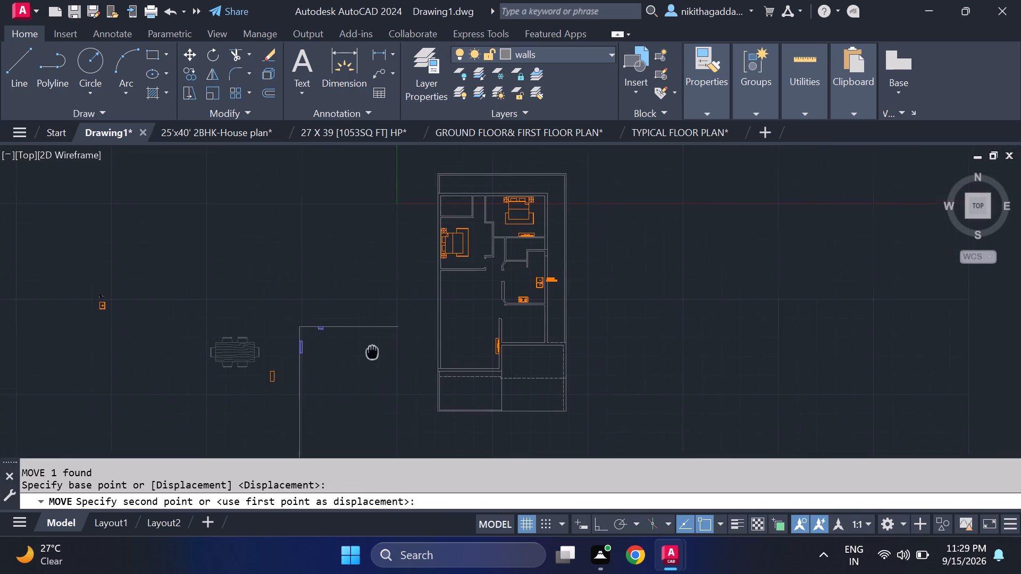
{"action": "middle_click_drag", "start_coordinate": [369, 353], "coordinate": [333, 378]}
{"action": "scroll", "coordinate": [428, 325], "scroll_direction": "up", "scroll_amount": 2}
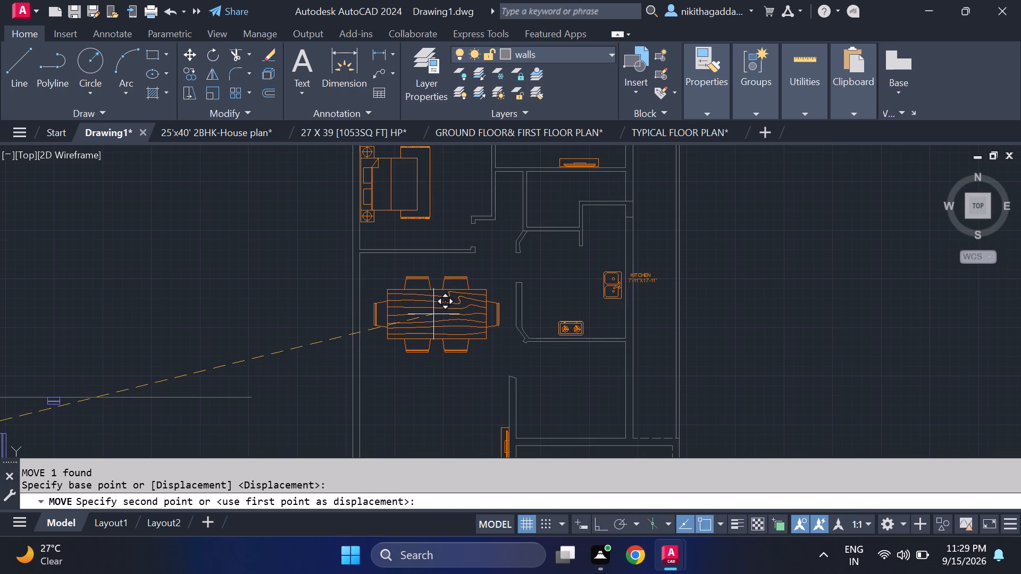
{"action": "scroll", "coordinate": [431, 314], "scroll_direction": "up", "scroll_amount": 1}
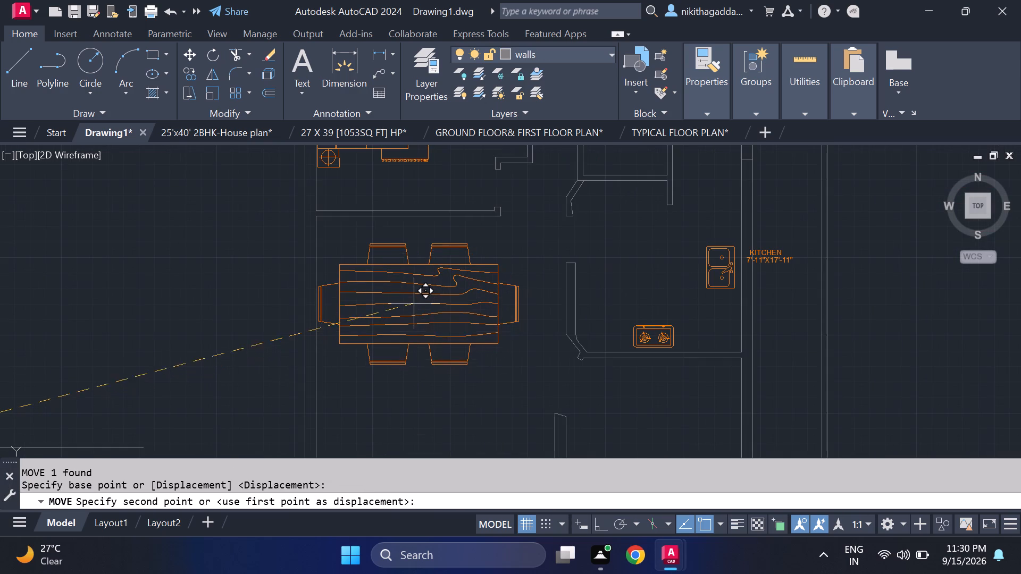
{"action": "left_click", "coordinate": [420, 292]}
View the plan in Layout1 and return to model space.
{"action": "scroll", "coordinate": [446, 345], "scroll_direction": "down", "scroll_amount": 3}
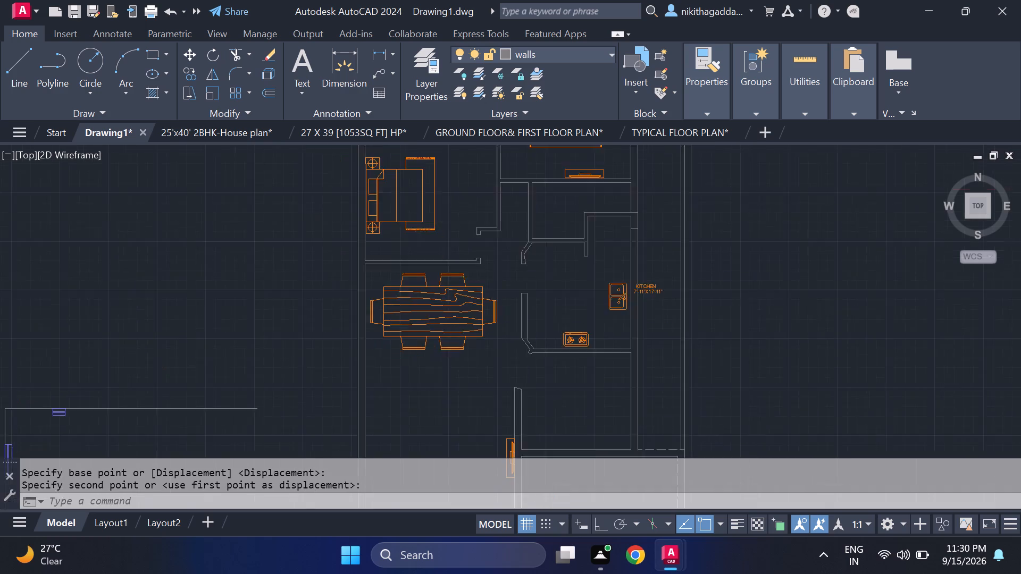
{"action": "middle_click_drag", "start_coordinate": [246, 401], "coordinate": [321, 347]}
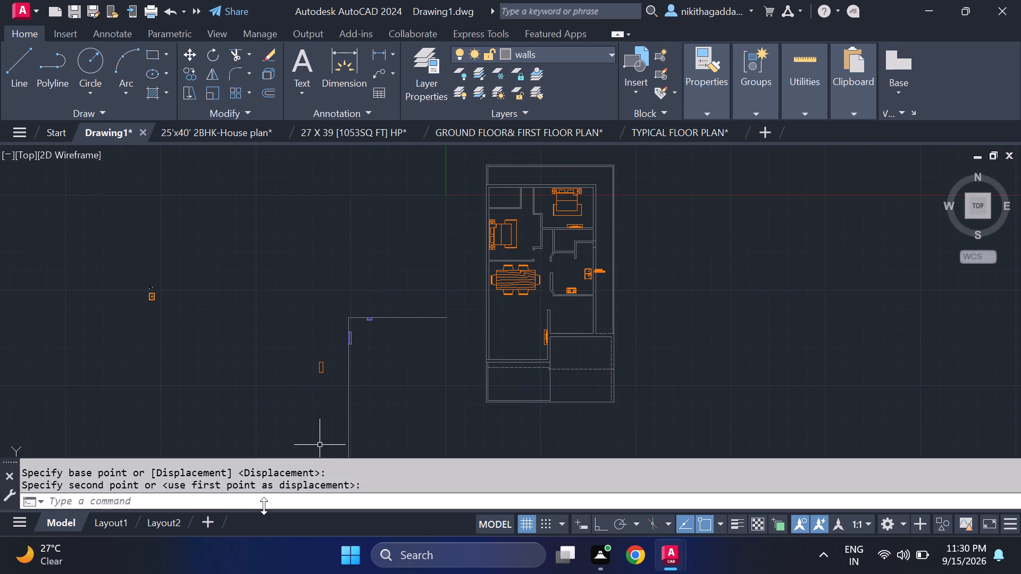
{"action": "left_click", "coordinate": [116, 519]}
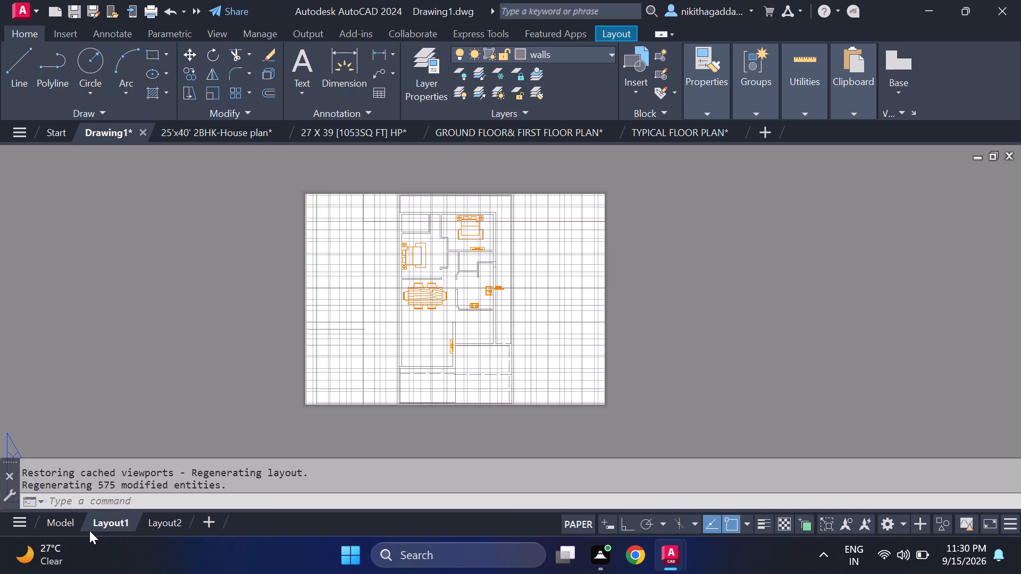
{"action": "left_click", "coordinate": [59, 519]}
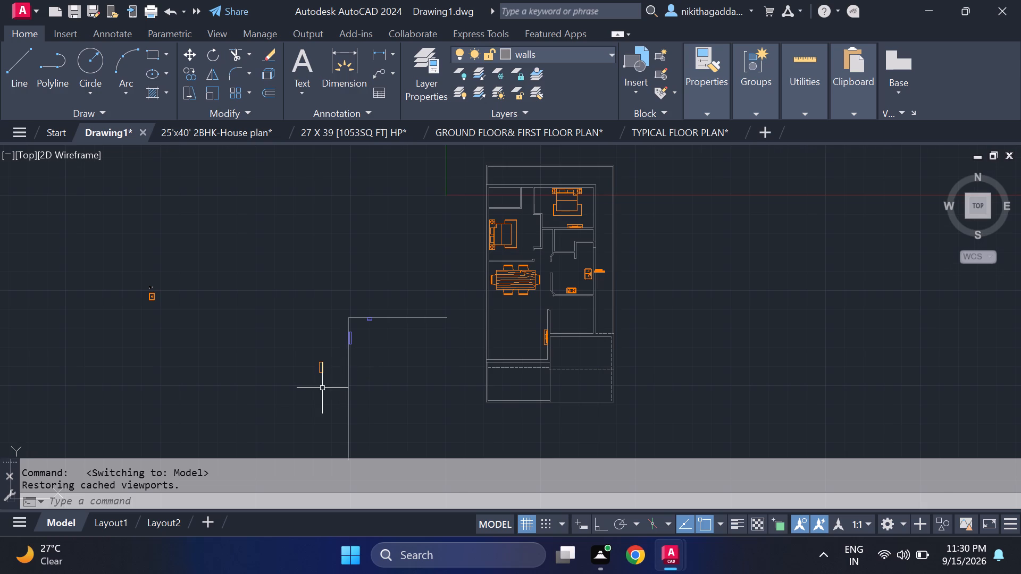
Assign the small tap-shaped plumbing fixture above the orange basin to the windows layer.
{"action": "scroll", "coordinate": [322, 388], "scroll_direction": "up", "scroll_amount": 2}
{"action": "scroll", "coordinate": [322, 388], "scroll_direction": "down", "scroll_amount": 2}
{"action": "scroll", "coordinate": [147, 288], "scroll_direction": "up", "scroll_amount": 2}
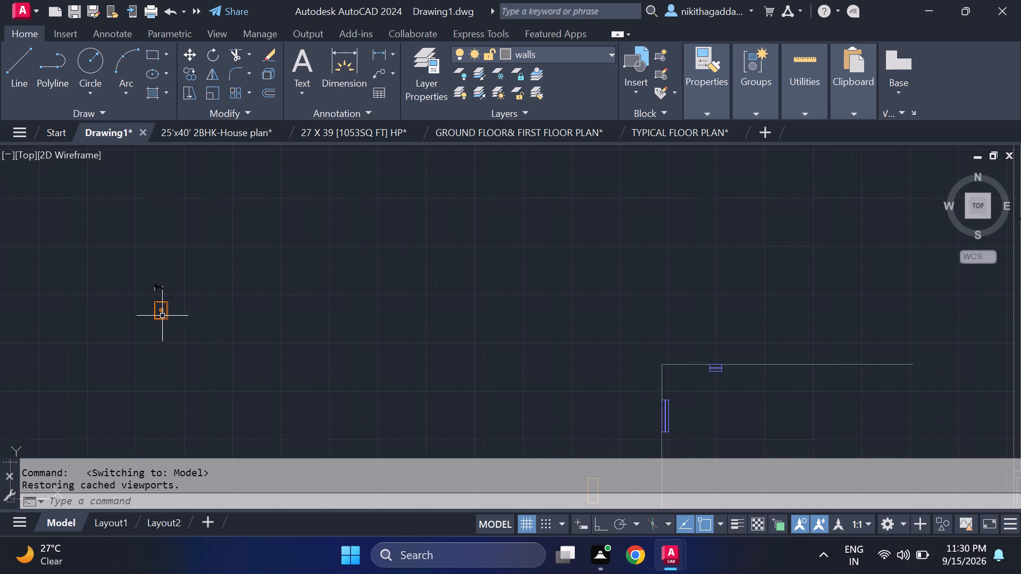
{"action": "scroll", "coordinate": [163, 316], "scroll_direction": "up", "scroll_amount": 3}
{"action": "middle_click_drag", "start_coordinate": [173, 222], "coordinate": [189, 267]}
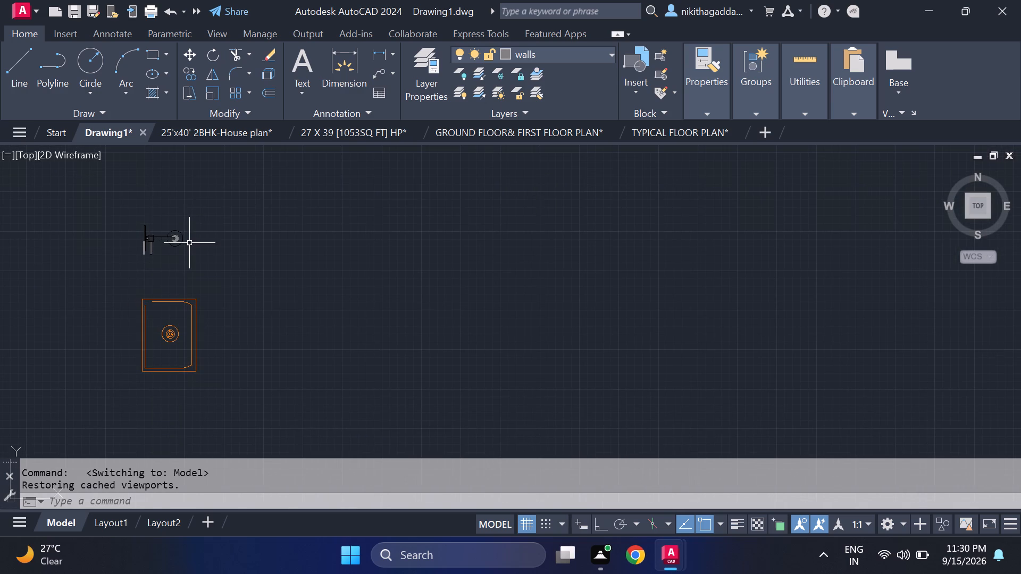
{"action": "left_click", "coordinate": [195, 215]}
{"action": "left_click", "coordinate": [118, 266]}
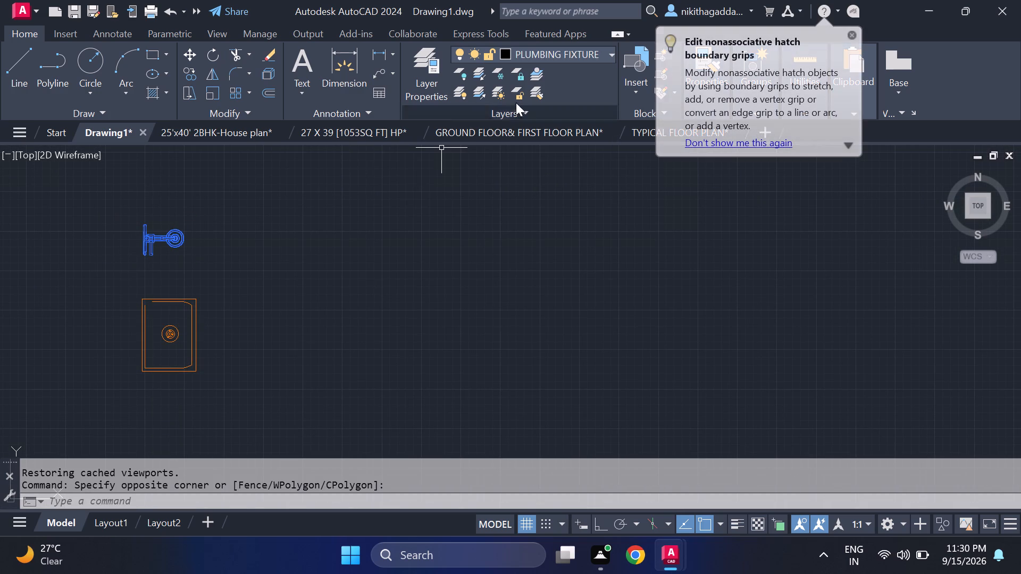
{"action": "left_click", "coordinate": [607, 54]}
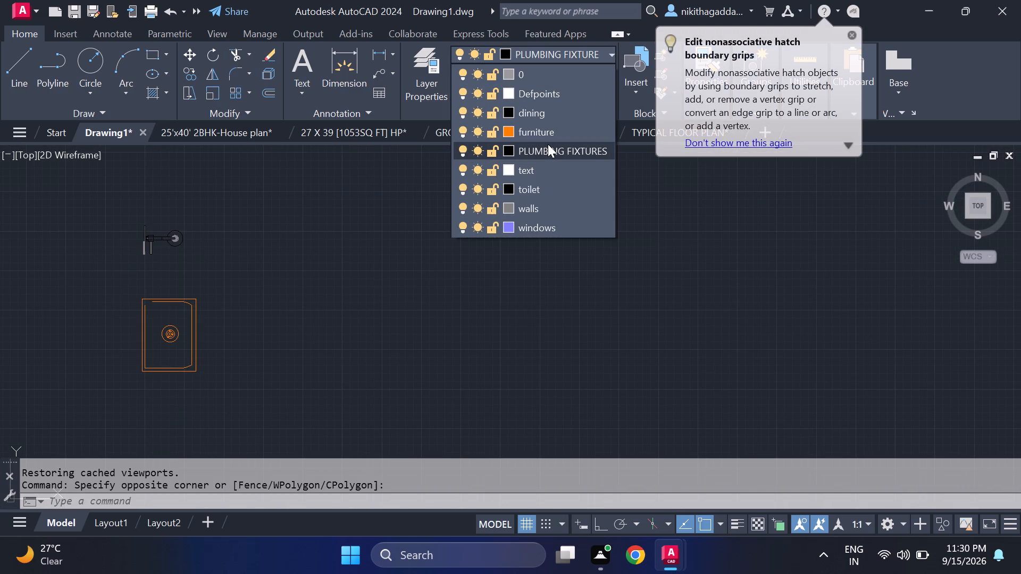
{"action": "left_click", "coordinate": [549, 224]}
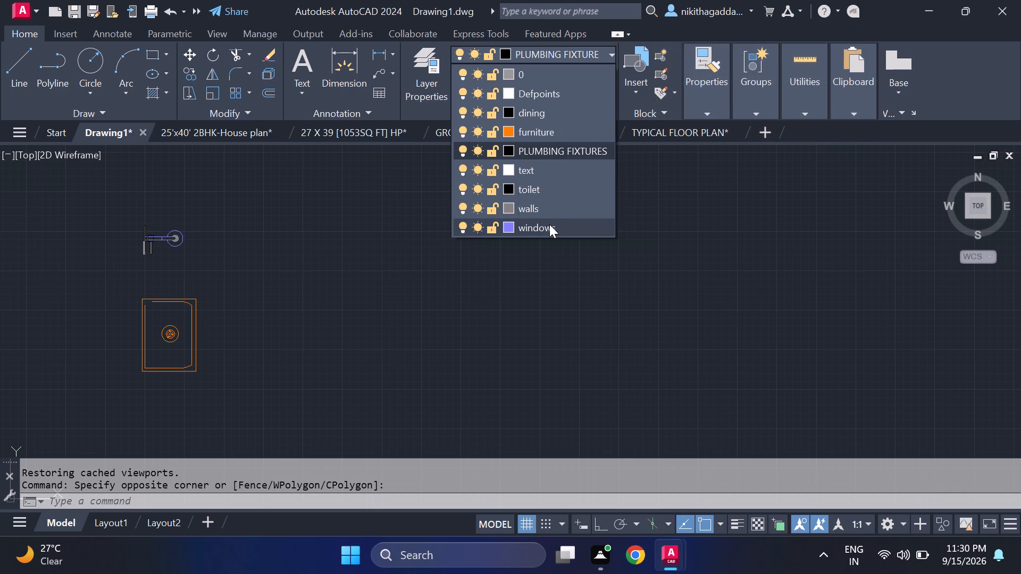
{"action": "scroll", "coordinate": [161, 260], "scroll_direction": "up", "scroll_amount": 1}
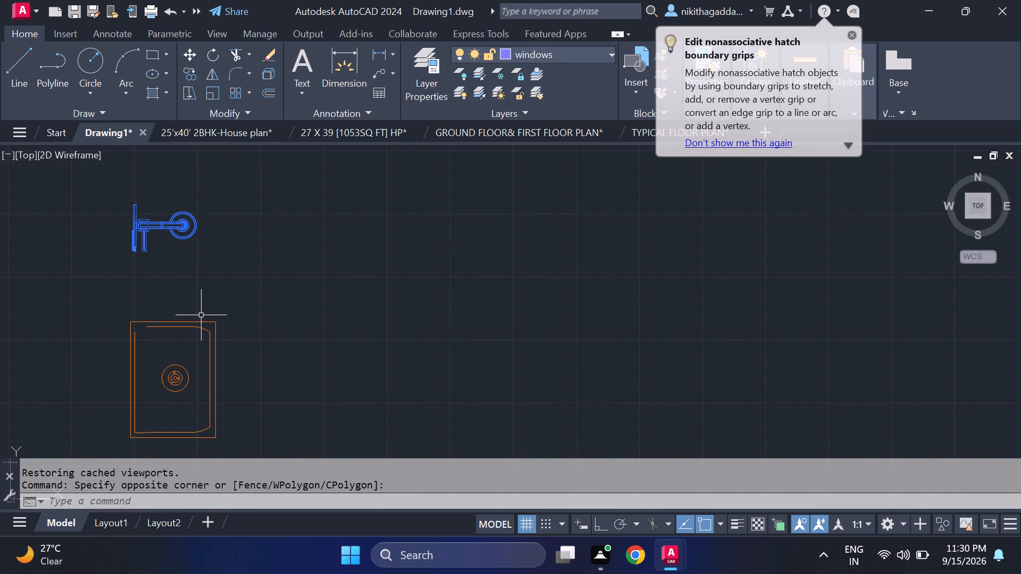
{"action": "key", "text": "Escape"}
Delete two overlapping solid hatches from the leftmost vertical bar of the tap-shaped plumbing fixture.
{"action": "scroll", "coordinate": [124, 236], "scroll_direction": "up", "scroll_amount": 1}
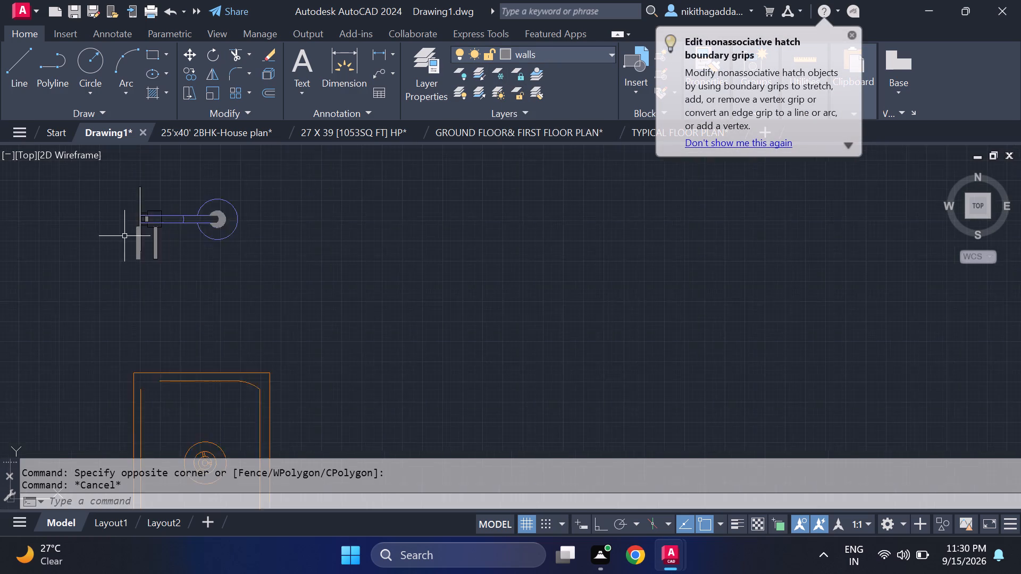
{"action": "scroll", "coordinate": [124, 236], "scroll_direction": "up", "scroll_amount": 3}
{"action": "left_click", "coordinate": [178, 242]}
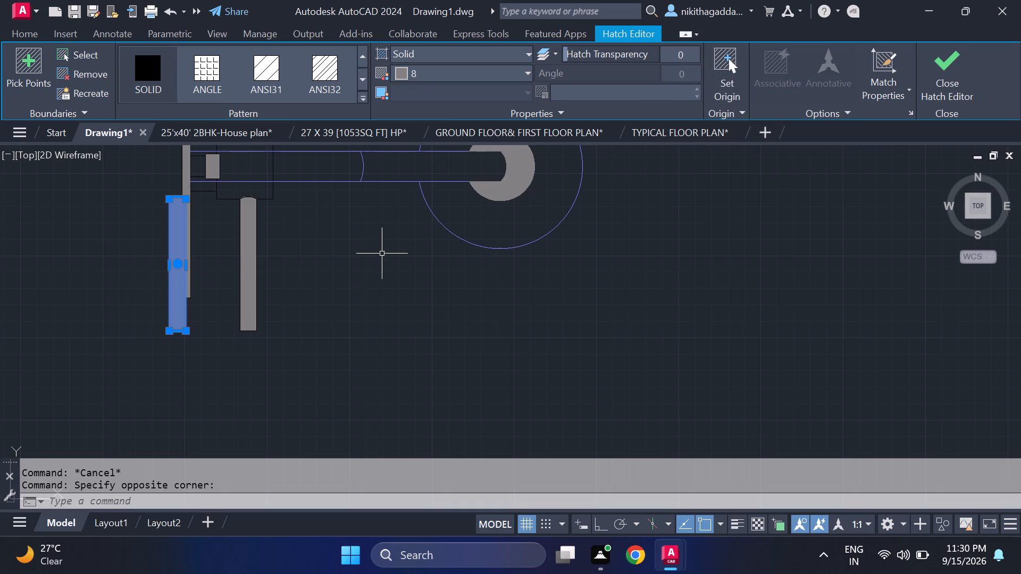
{"action": "key", "text": "Delete"}
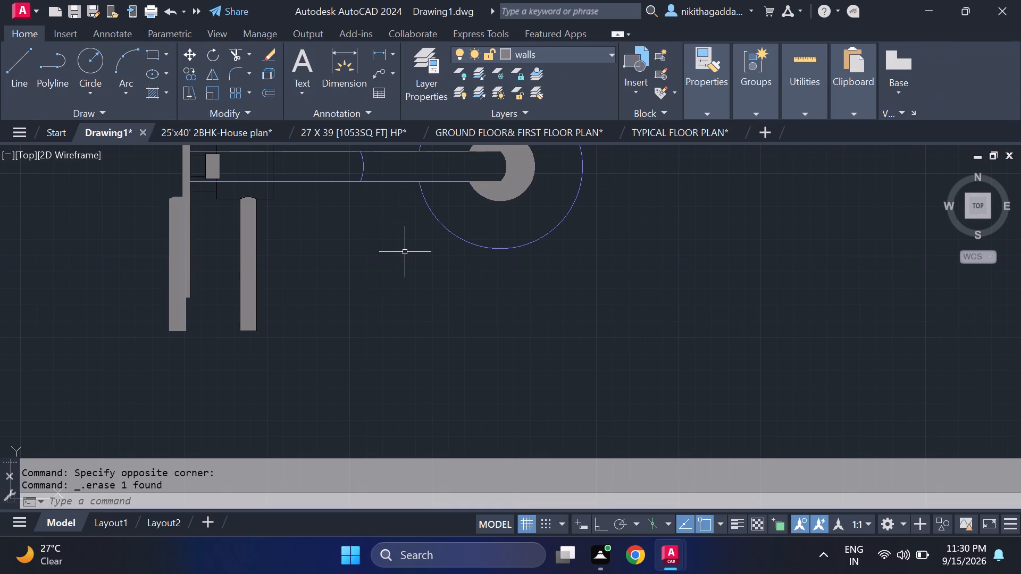
{"action": "left_click", "coordinate": [175, 257]}
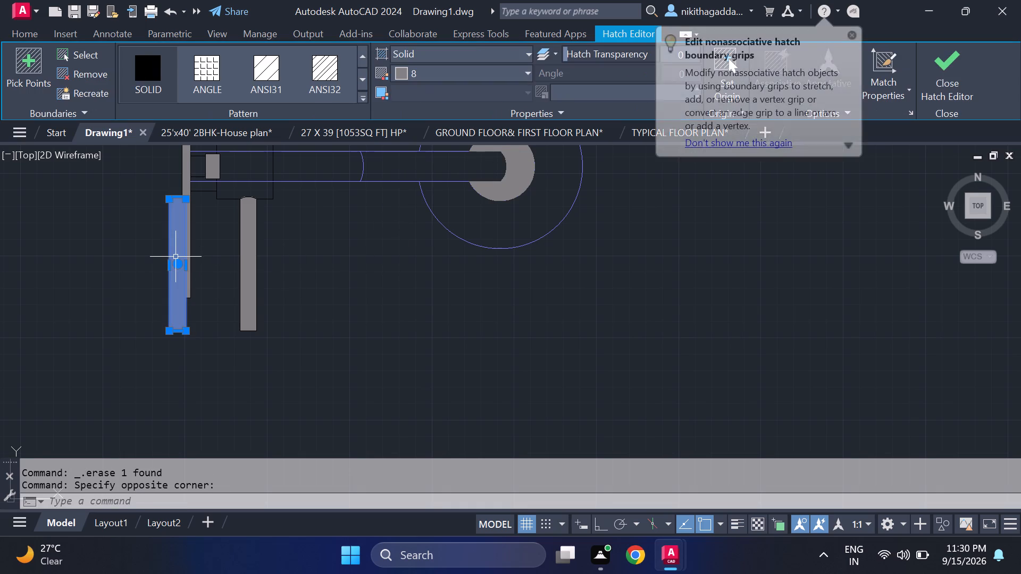
{"action": "key", "text": "Delete"}
{"action": "scroll", "coordinate": [173, 249], "scroll_direction": "up", "scroll_amount": 2}
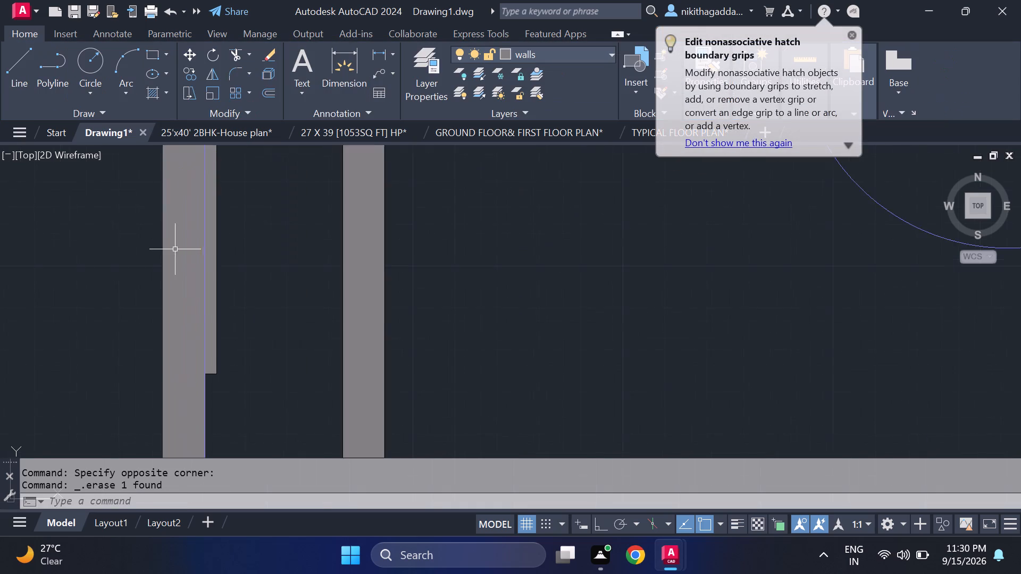
Assign the kitchen's two-burner stove and double-bowl sink to the windows layer.
{"action": "scroll", "coordinate": [180, 254], "scroll_direction": "down", "scroll_amount": 6}
{"action": "scroll", "coordinate": [302, 281], "scroll_direction": "down", "scroll_amount": 2}
{"action": "middle_click_drag", "start_coordinate": [427, 324], "coordinate": [412, 319]}
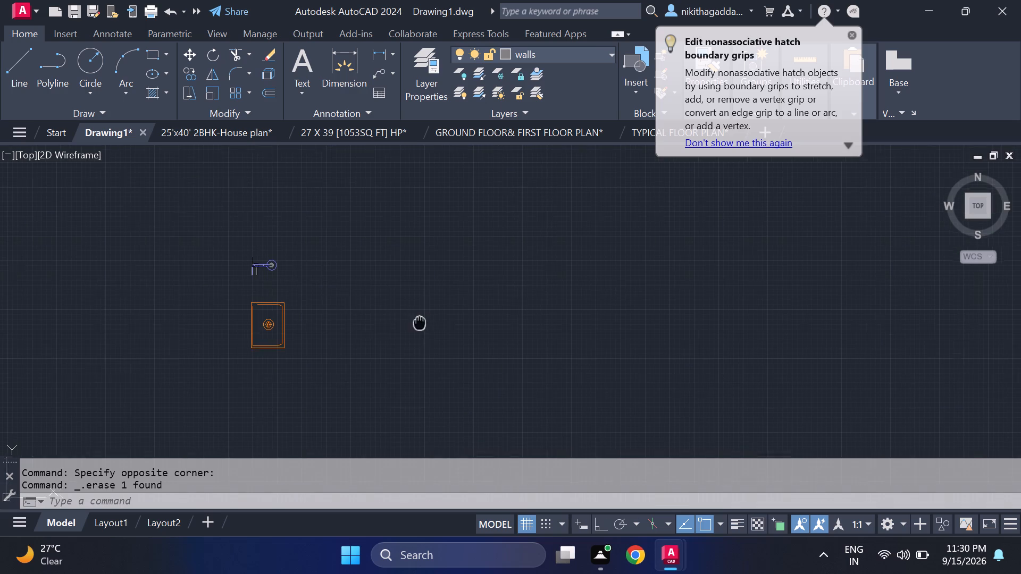
{"action": "middle_click_drag", "start_coordinate": [412, 319], "coordinate": [227, 298]}
{"action": "scroll", "coordinate": [233, 299], "scroll_direction": "down", "scroll_amount": 2}
{"action": "scroll", "coordinate": [292, 323], "scroll_direction": "down", "scroll_amount": 2}
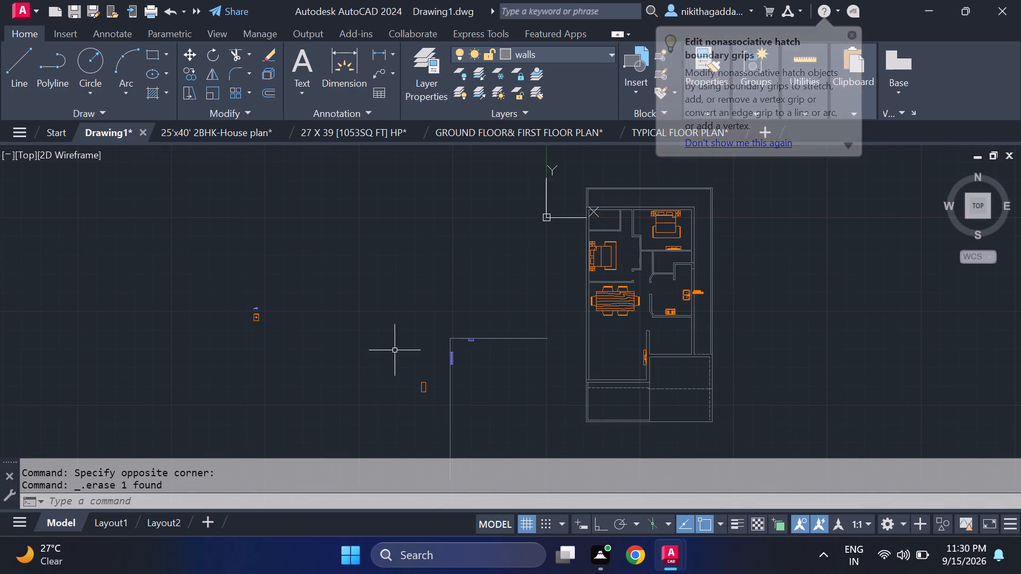
{"action": "middle_click_drag", "start_coordinate": [384, 345], "coordinate": [265, 339]}
{"action": "scroll", "coordinate": [528, 296], "scroll_direction": "up", "scroll_amount": 3}
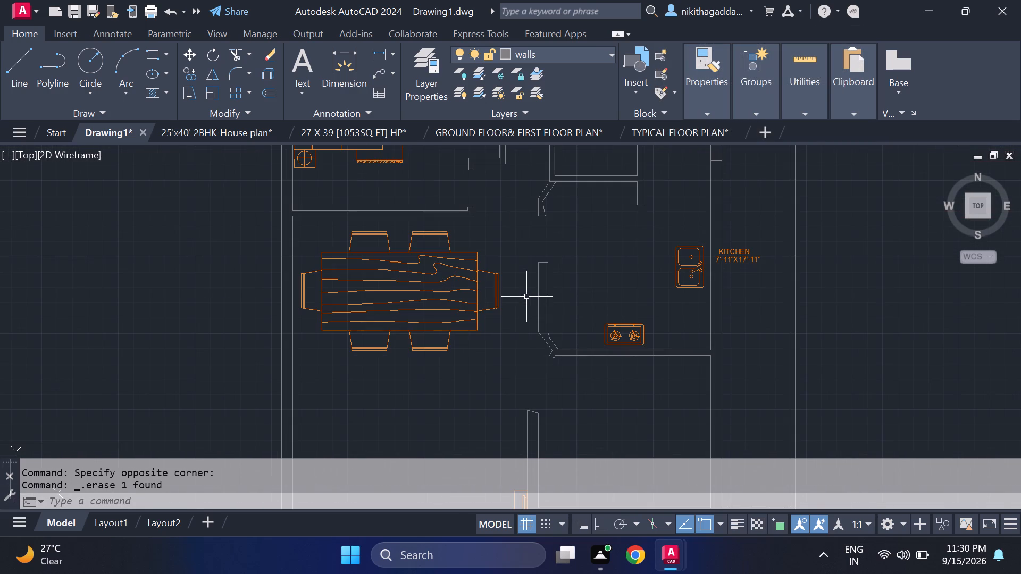
{"action": "left_click_drag", "start_coordinate": [655, 311], "coordinate": [646, 317]}
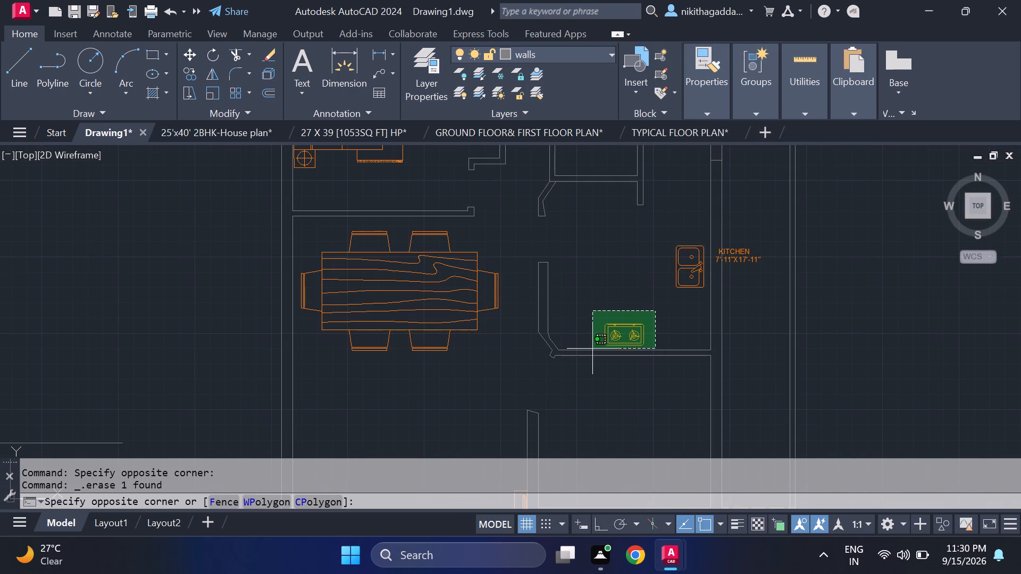
{"action": "left_click", "coordinate": [592, 343]}
{"action": "scroll", "coordinate": [645, 331], "scroll_direction": "up", "scroll_amount": 2}
{"action": "left_click_drag", "start_coordinate": [677, 330], "coordinate": [667, 331]}
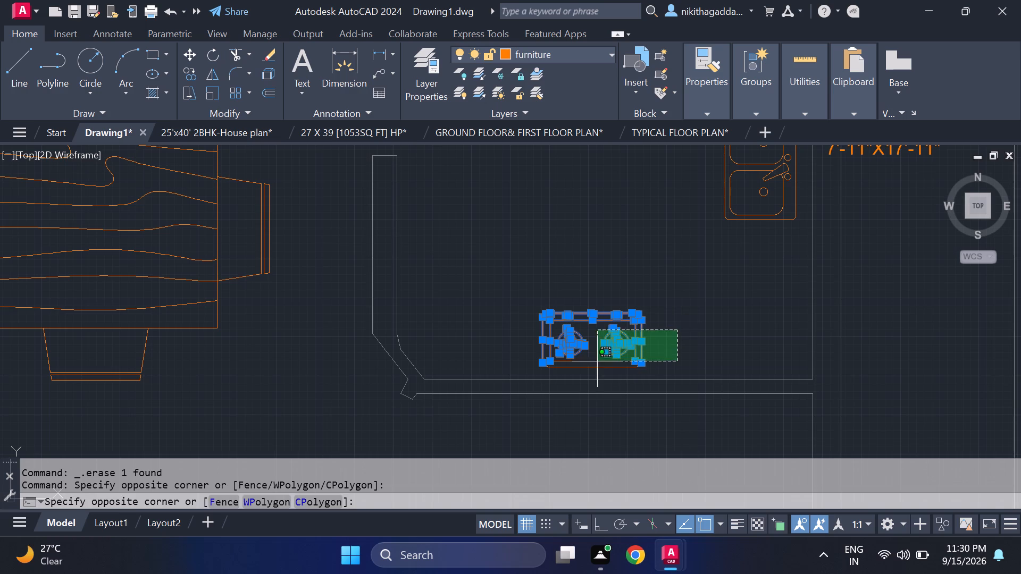
{"action": "left_click", "coordinate": [538, 370]}
{"action": "middle_click_drag", "start_coordinate": [663, 311], "coordinate": [580, 396]}
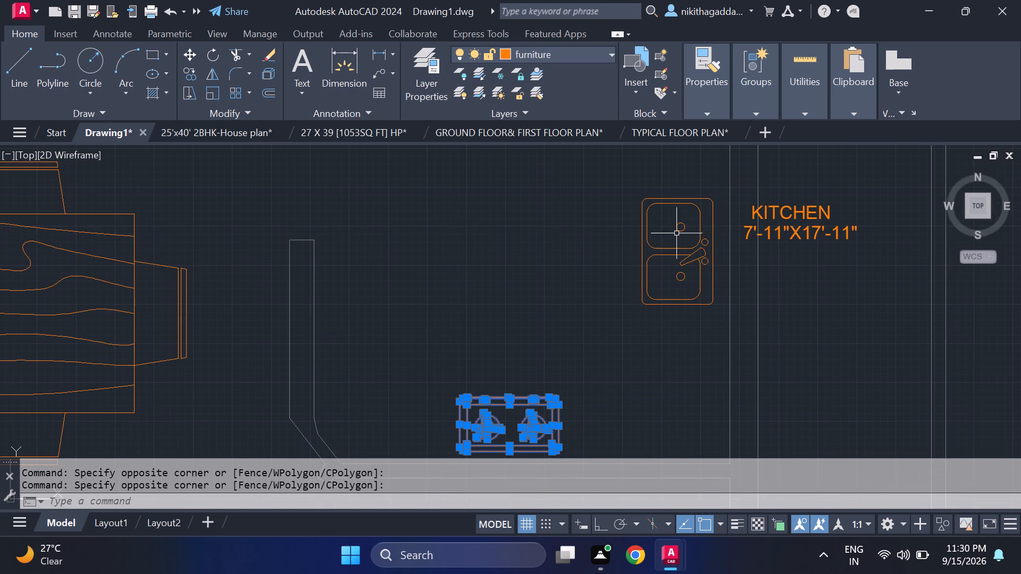
{"action": "left_click_drag", "start_coordinate": [697, 176], "coordinate": [692, 192]}
{"action": "left_click", "coordinate": [588, 361]}
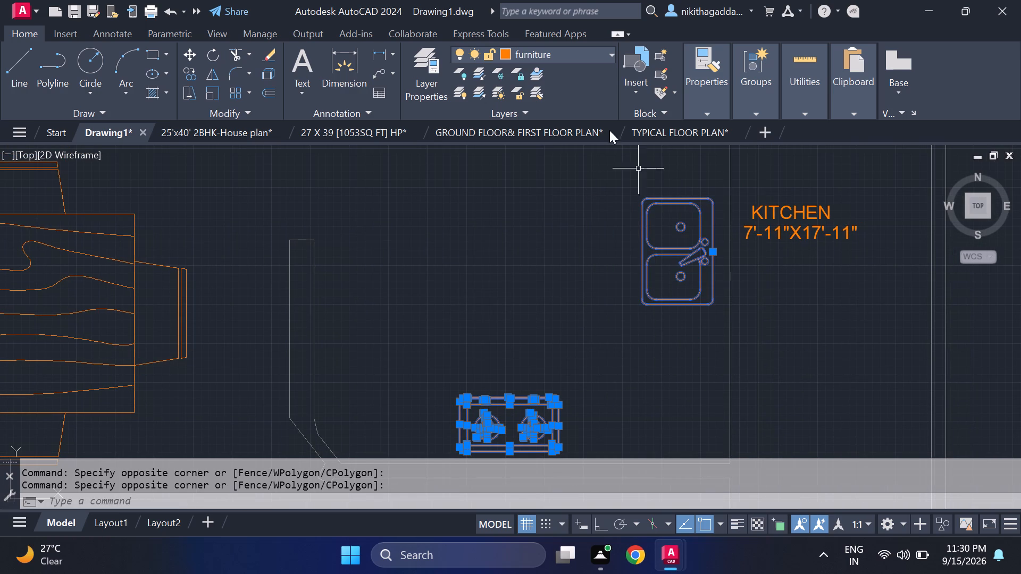
{"action": "left_click", "coordinate": [584, 53]}
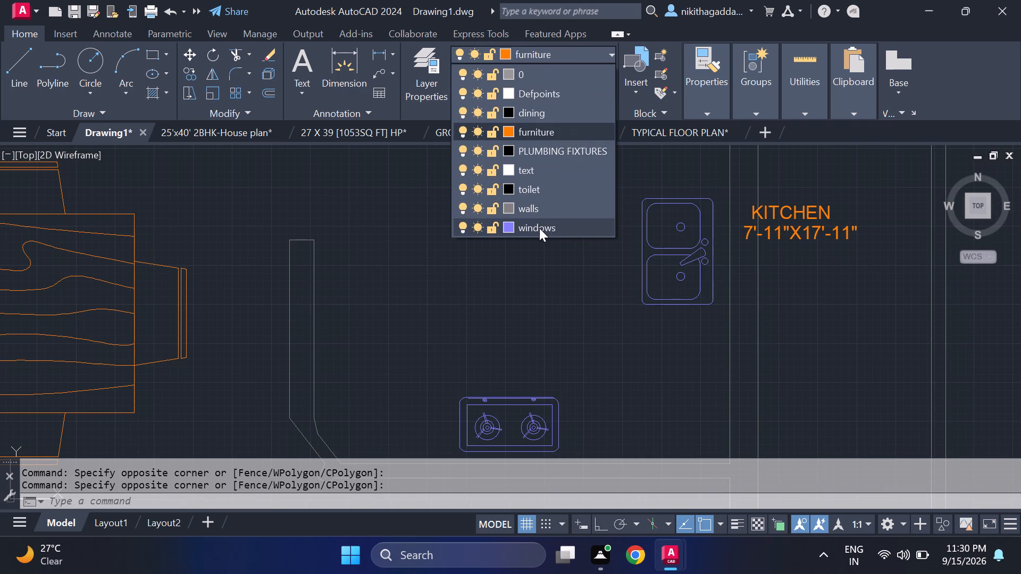
{"action": "left_click", "coordinate": [539, 227]}
{"action": "key", "text": "Escape"}
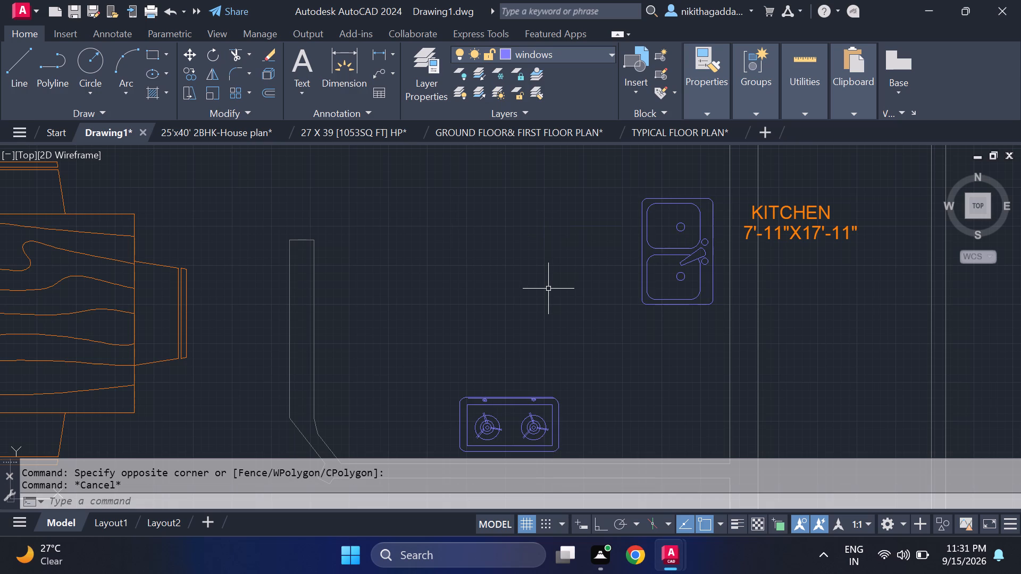
Insert the Toilet - Imperial block from the tool palettes into the open area west of the floor plan, above the small orange rectangle.
{"action": "scroll", "coordinate": [548, 281], "scroll_direction": "down", "scroll_amount": 4}
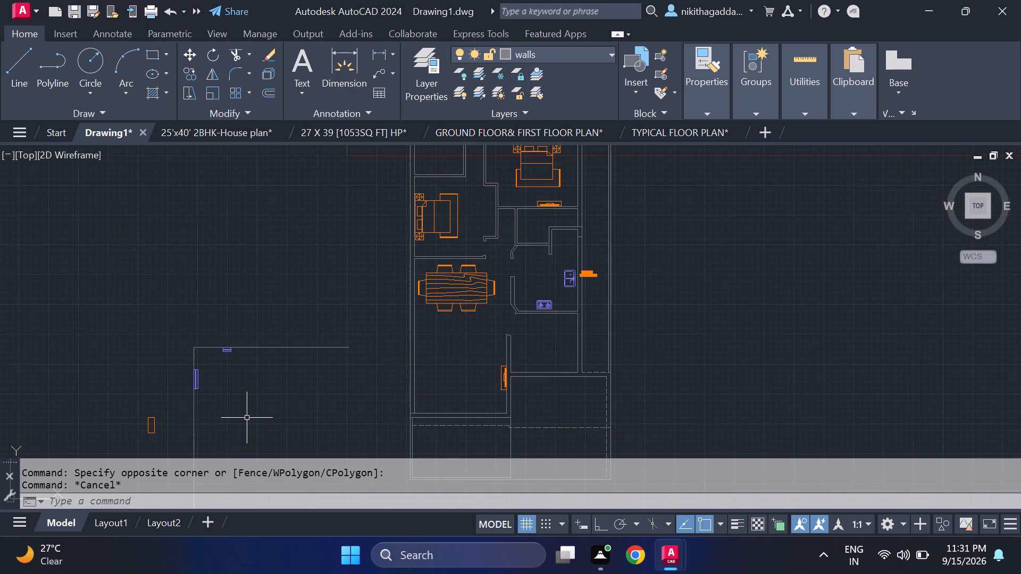
{"action": "middle_click_drag", "start_coordinate": [224, 414], "coordinate": [224, 410]}
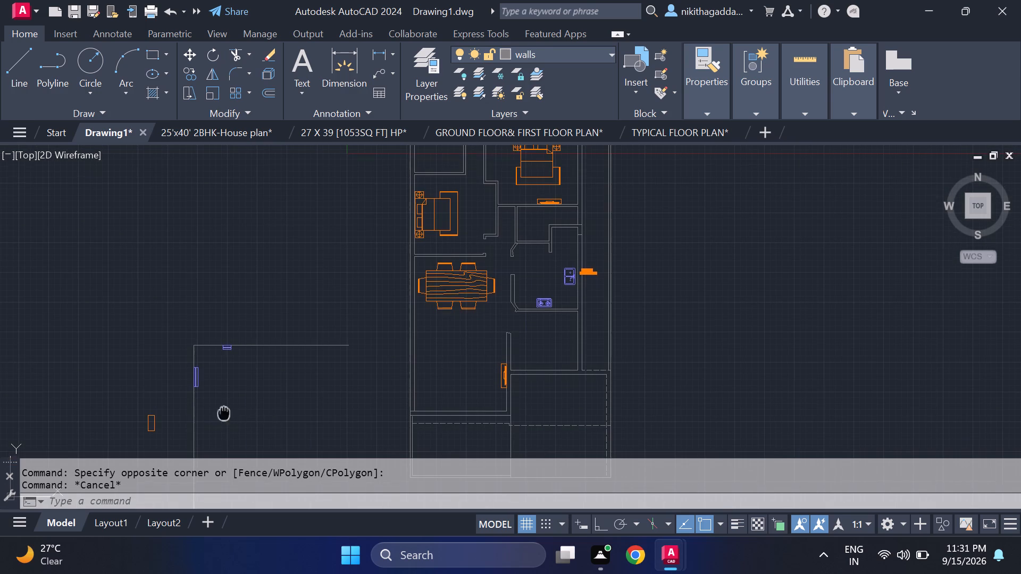
{"action": "middle_click_drag", "start_coordinate": [224, 410], "coordinate": [266, 386]}
{"action": "type", "text": "tp"}
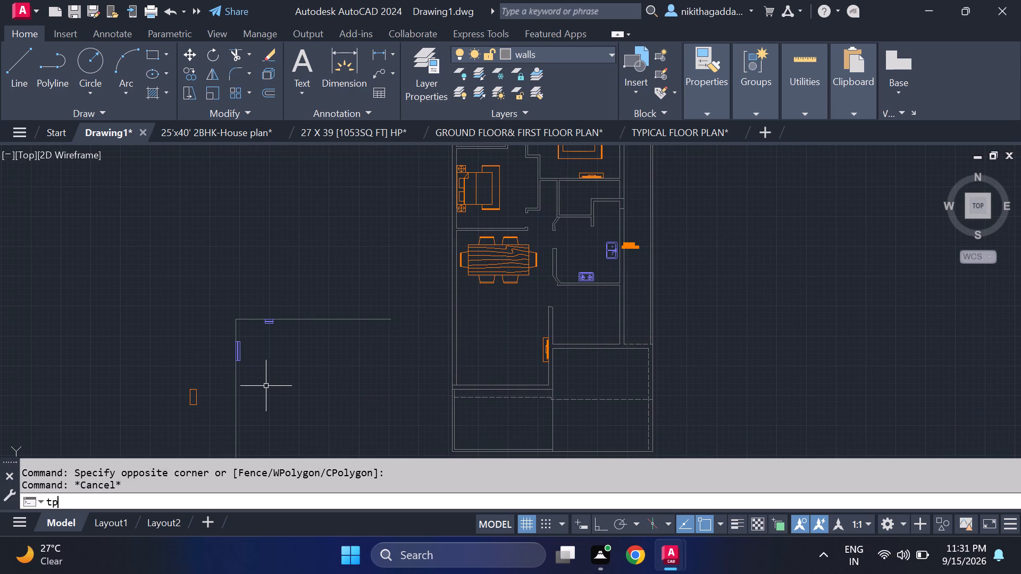
{"action": "key", "text": "Return"}
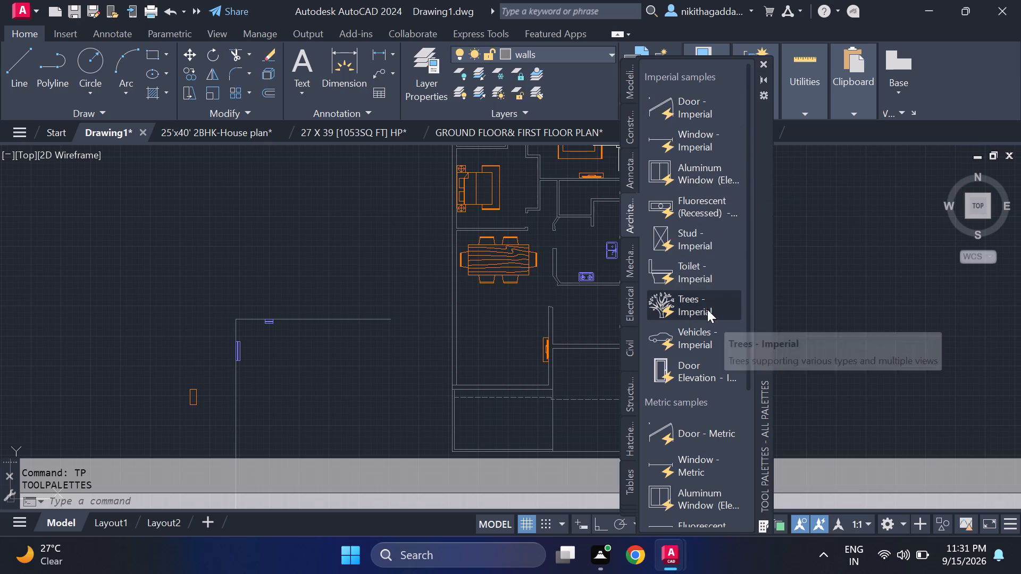
{"action": "left_click_drag", "start_coordinate": [702, 275], "coordinate": [173, 349]}
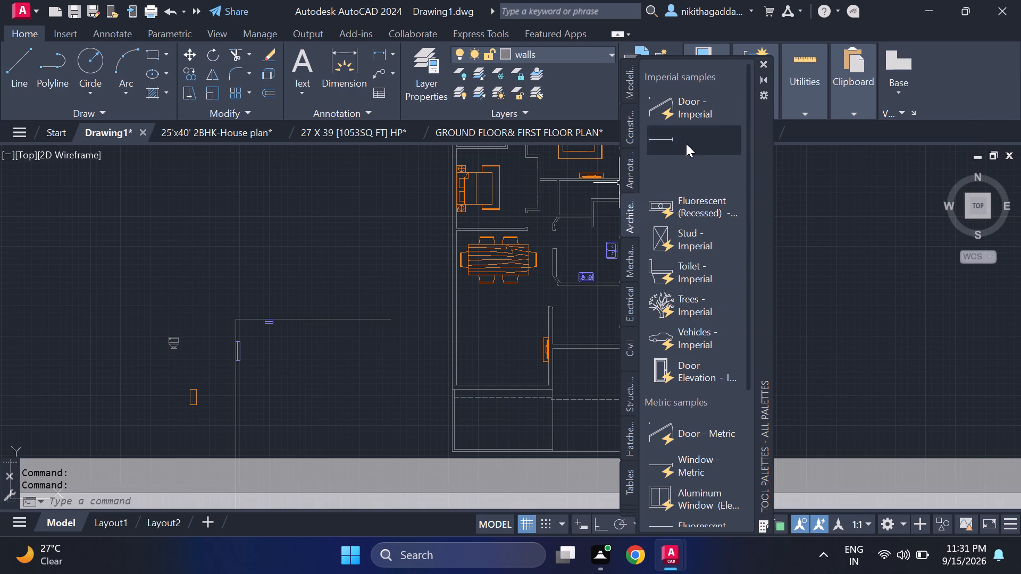
{"action": "left_click", "coordinate": [761, 60]}
Assign the rectangular basin below the tap-shaped fixture to the windows layer.
{"action": "middle_click_drag", "start_coordinate": [280, 372], "coordinate": [338, 327]}
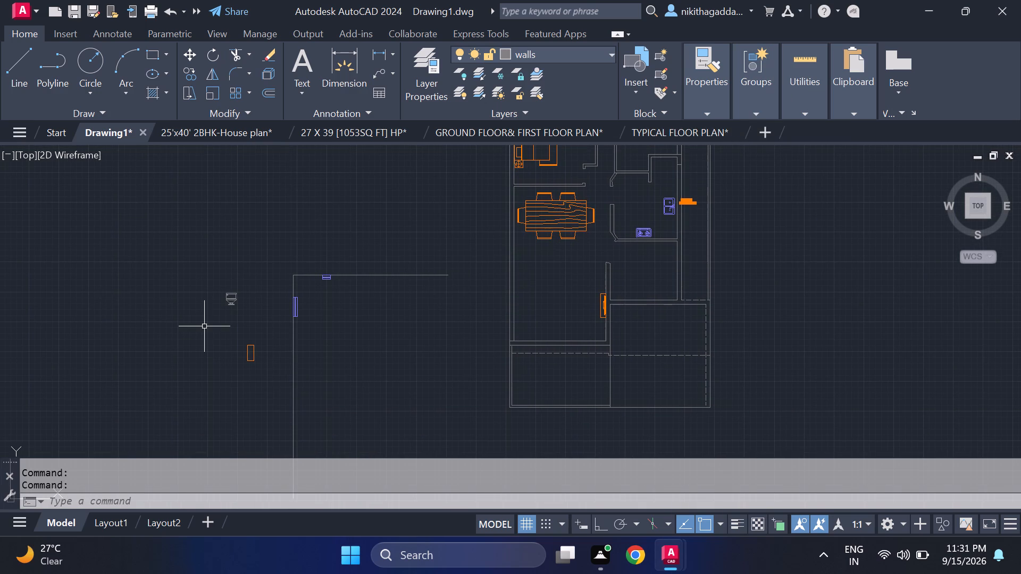
{"action": "scroll", "coordinate": [321, 338], "scroll_direction": "down", "scroll_amount": 1}
{"action": "scroll", "coordinate": [119, 280], "scroll_direction": "up", "scroll_amount": 1}
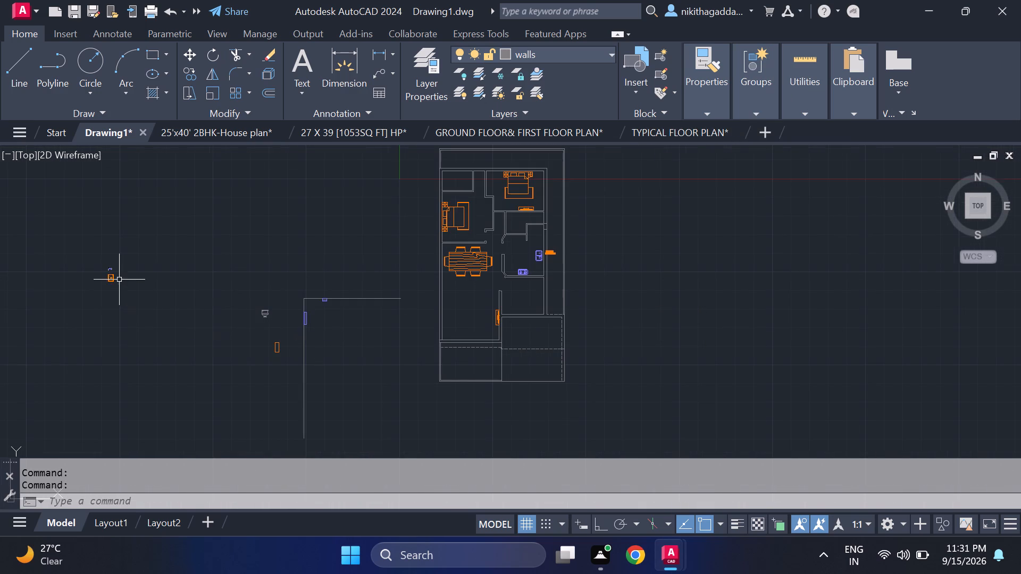
{"action": "scroll", "coordinate": [119, 280], "scroll_direction": "up", "scroll_amount": 2}
{"action": "left_click", "coordinate": [106, 256]}
{"action": "left_click", "coordinate": [20, 314]}
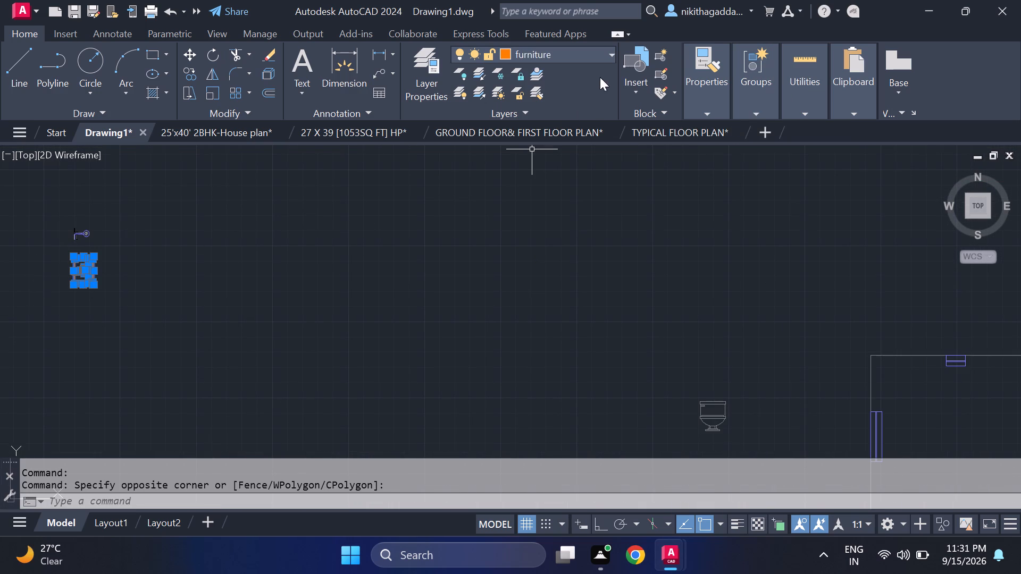
{"action": "left_click", "coordinate": [596, 55]}
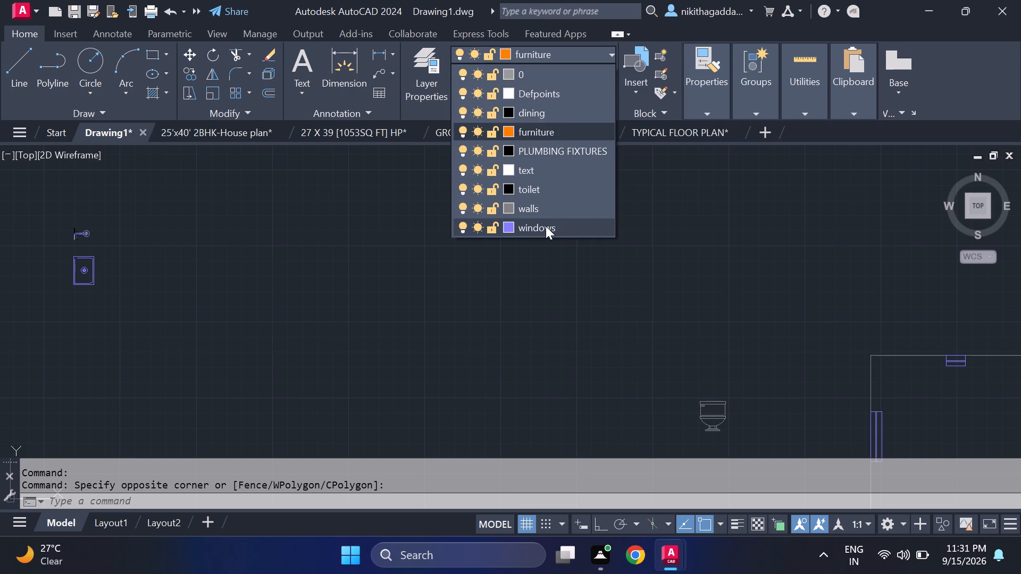
{"action": "left_click", "coordinate": [546, 226]}
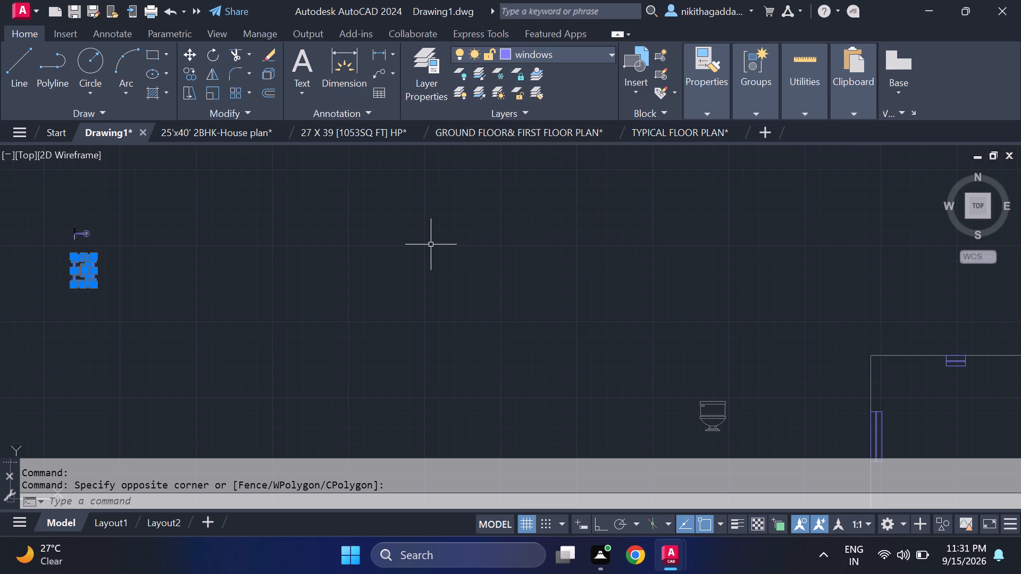
{"action": "key", "text": "Escape"}
Draw a three-point arc across the gap in the basin's upper-left inner corner, from the vertical edge's end through the horizontal edge's end.
{"action": "scroll", "coordinate": [76, 265], "scroll_direction": "up", "scroll_amount": 3}
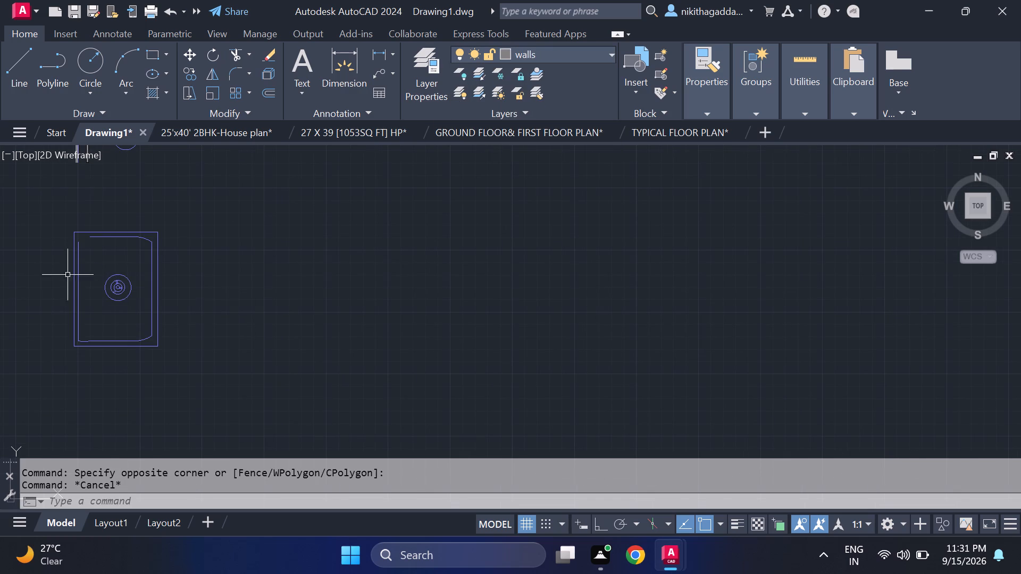
{"action": "scroll", "coordinate": [74, 271], "scroll_direction": "up", "scroll_amount": 2}
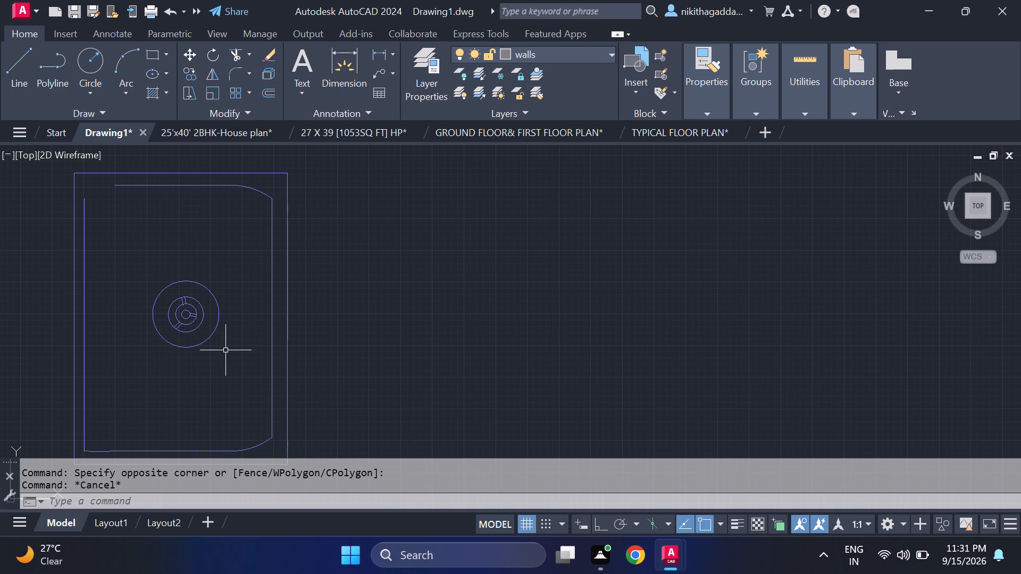
{"action": "type", "text": "arc"}
{"action": "key", "text": "Return"}
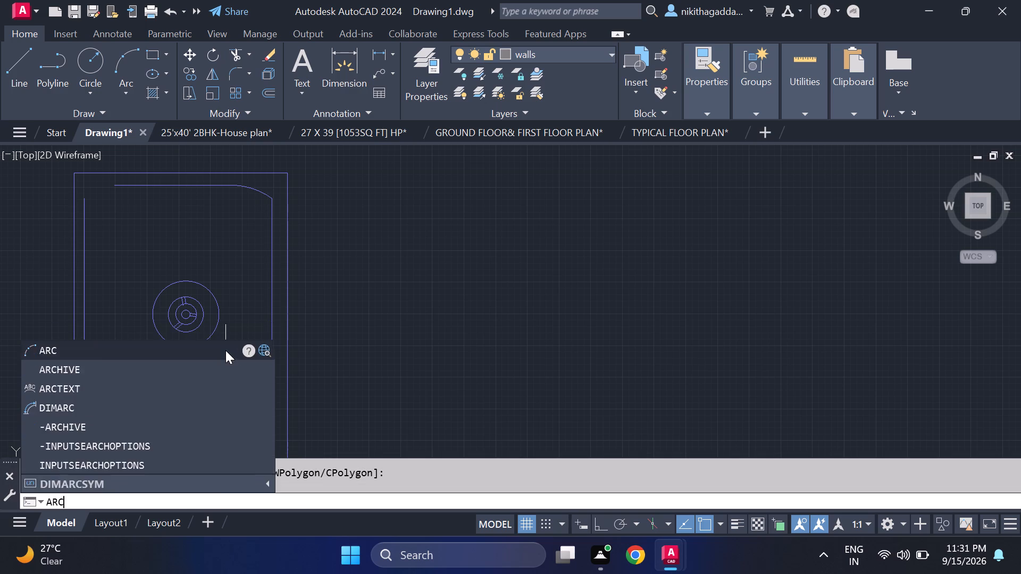
{"action": "left_click", "coordinate": [85, 202]}
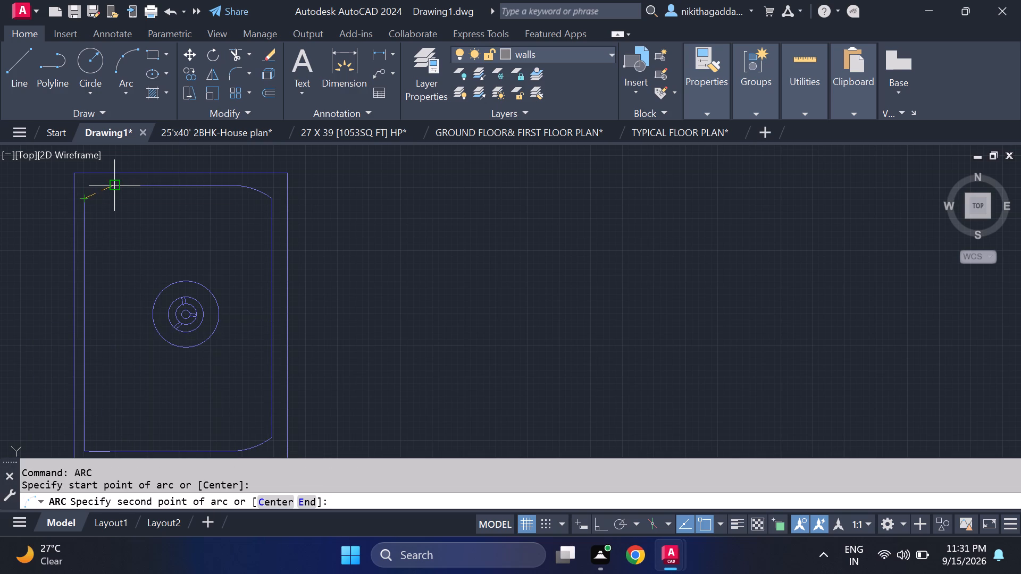
{"action": "left_click", "coordinate": [116, 187]}
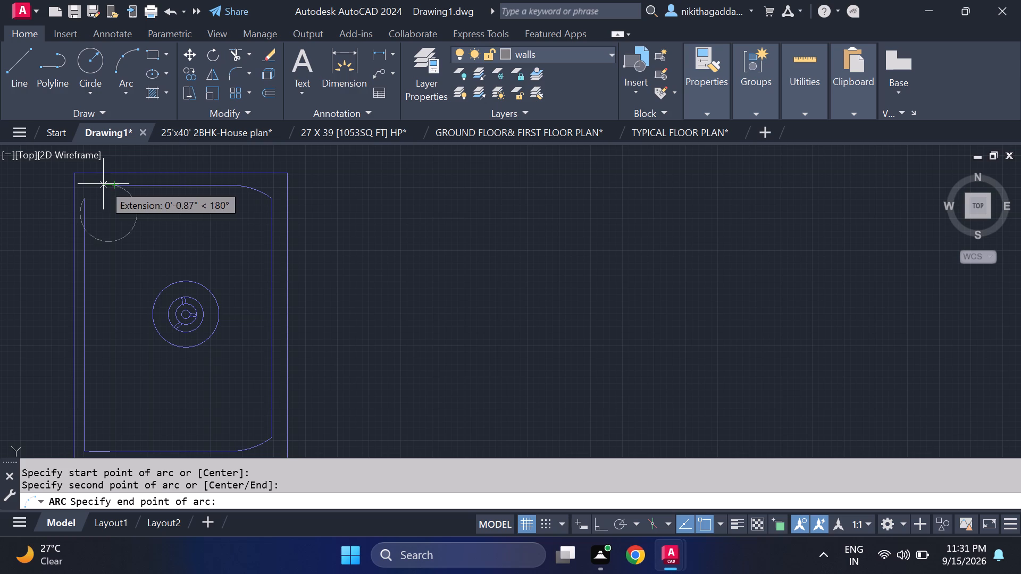
{"action": "left_click", "coordinate": [133, 216]}
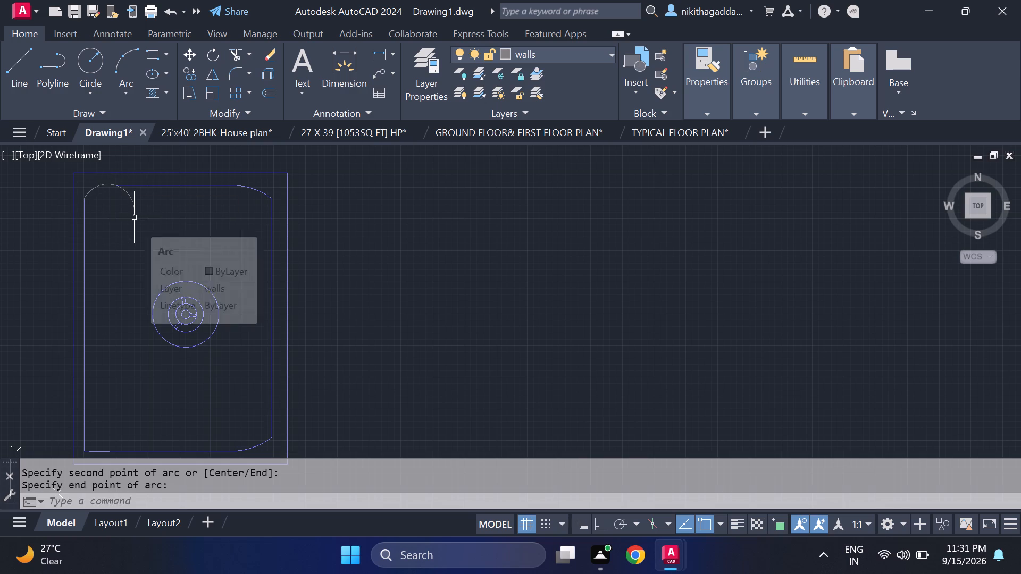
Trim the part of the corner arc that overshoots the basin's upper inner edge.
{"action": "type", "text": "tr"}
{"action": "key", "text": "Return"}
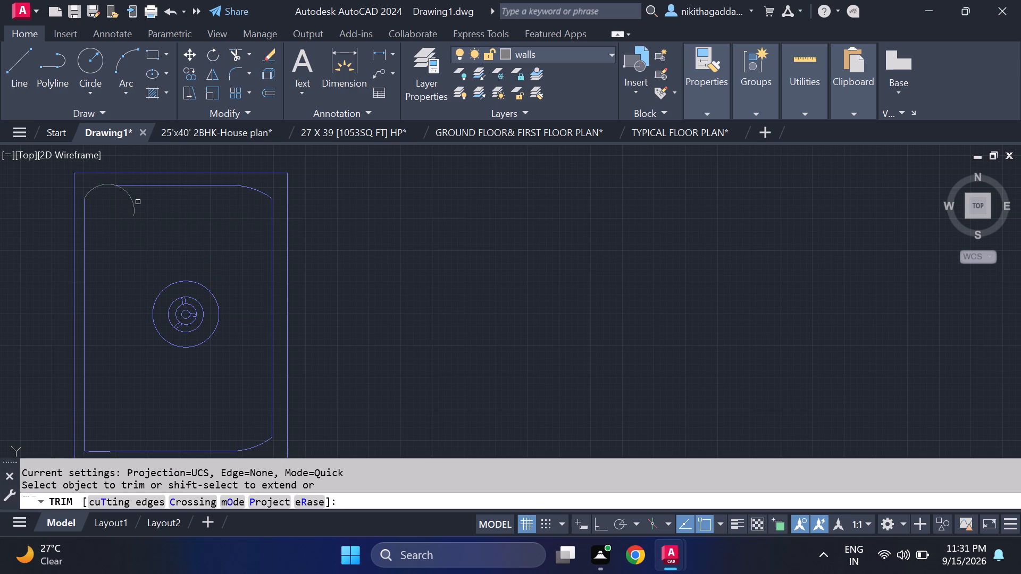
{"action": "left_click", "coordinate": [129, 191]}
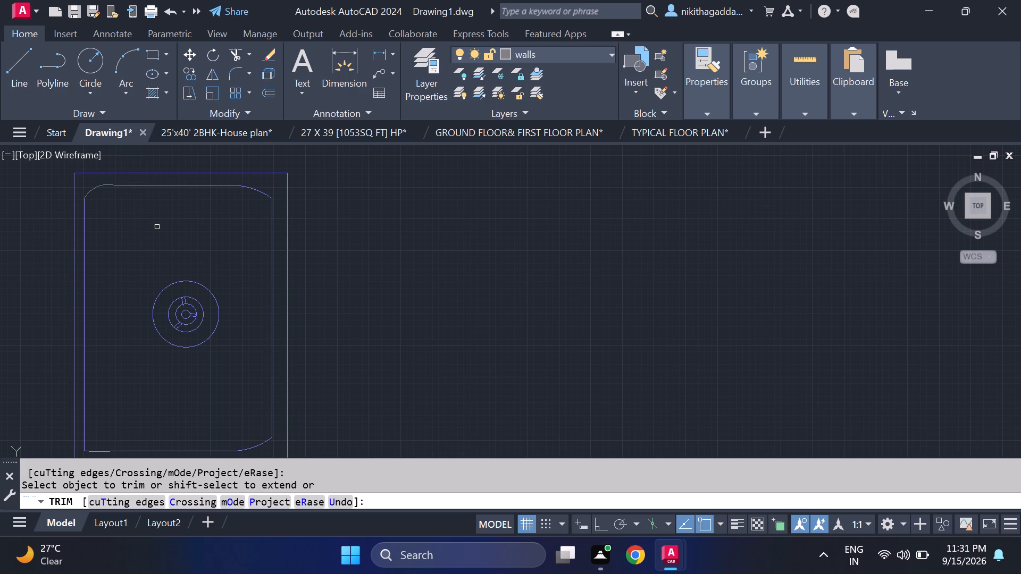
{"action": "key", "text": "Escape"}
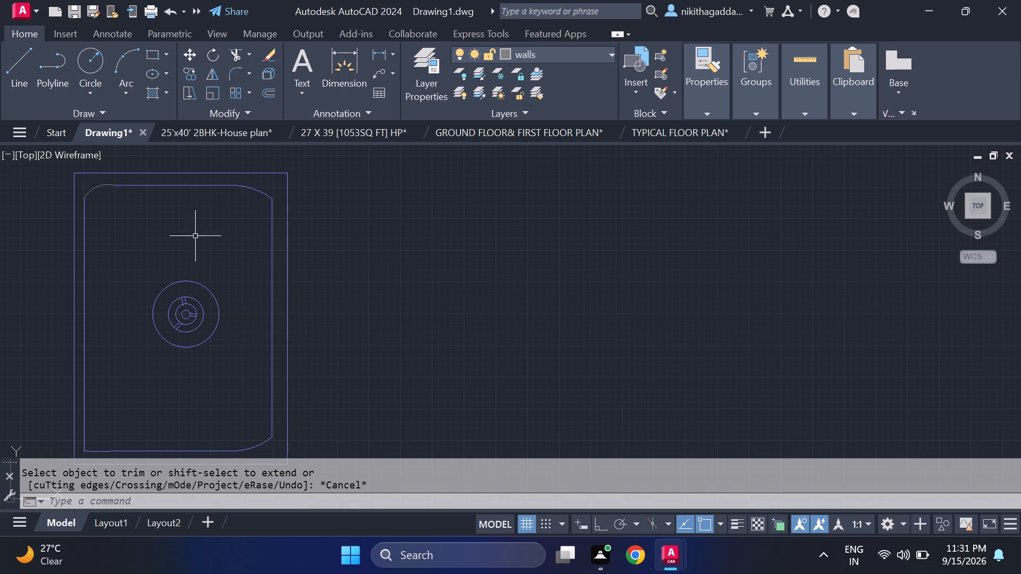
Assign the new arc at the basin's upper-left inner corner to the windows layer.
{"action": "scroll", "coordinate": [94, 161], "scroll_direction": "up", "scroll_amount": 2}
{"action": "left_click", "coordinate": [116, 210]}
{"action": "left_click", "coordinate": [115, 243]}
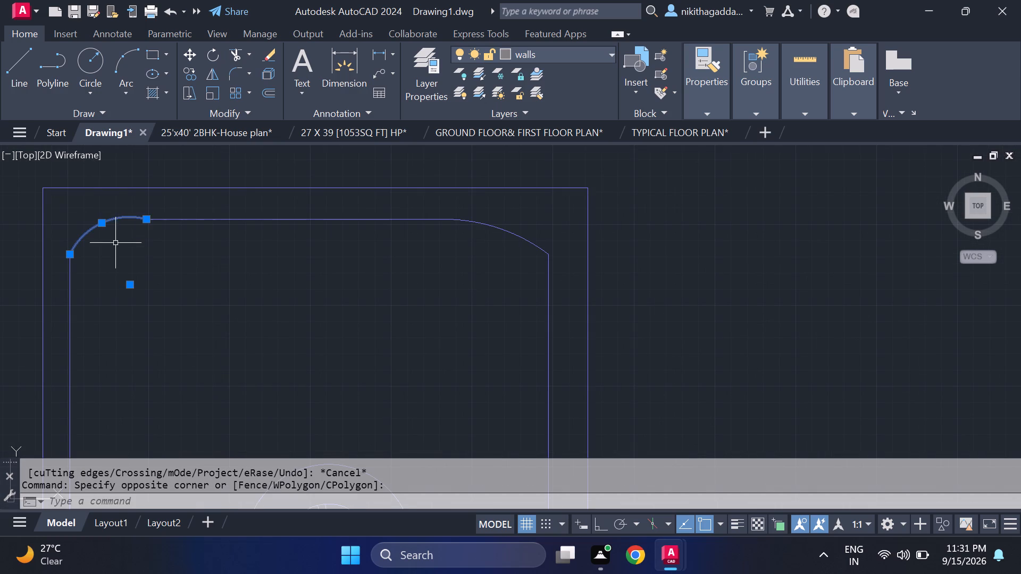
{"action": "left_click", "coordinate": [601, 52]}
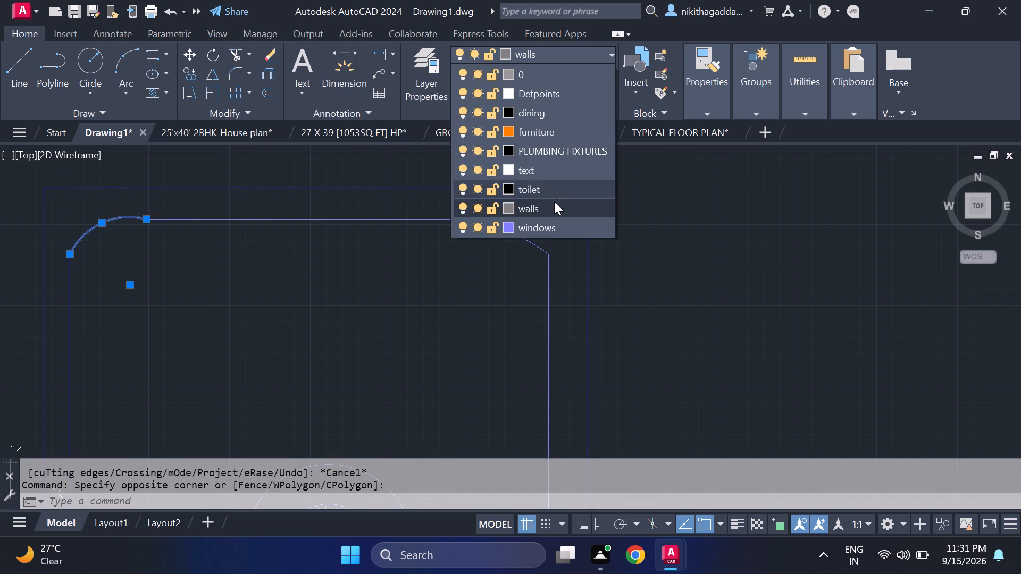
{"action": "left_click", "coordinate": [548, 227]}
{"action": "key", "text": "Escape"}
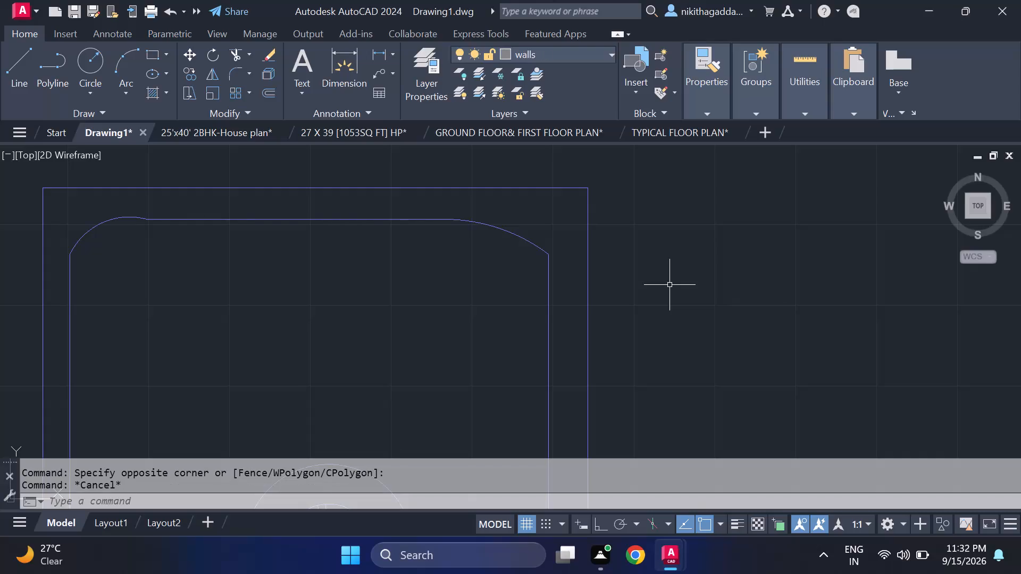
Rotate the whole rectangular basin about 90° counterclockwise around its drain centre so its long side runs horizontally.
{"action": "scroll", "coordinate": [664, 276], "scroll_direction": "down", "scroll_amount": 4}
{"action": "scroll", "coordinate": [689, 350], "scroll_direction": "down", "scroll_amount": 3}
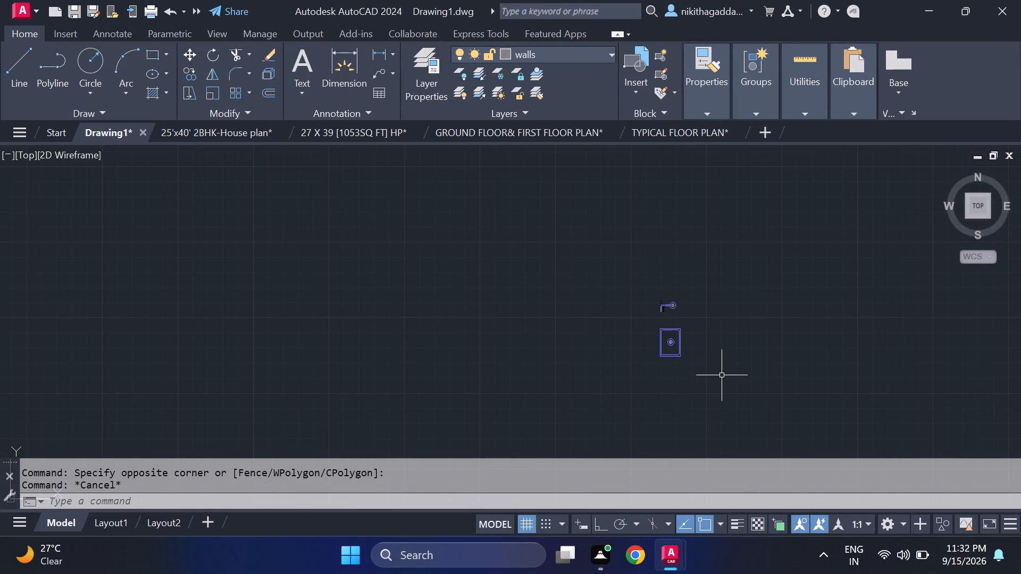
{"action": "middle_click_drag", "start_coordinate": [721, 374], "coordinate": [440, 300]}
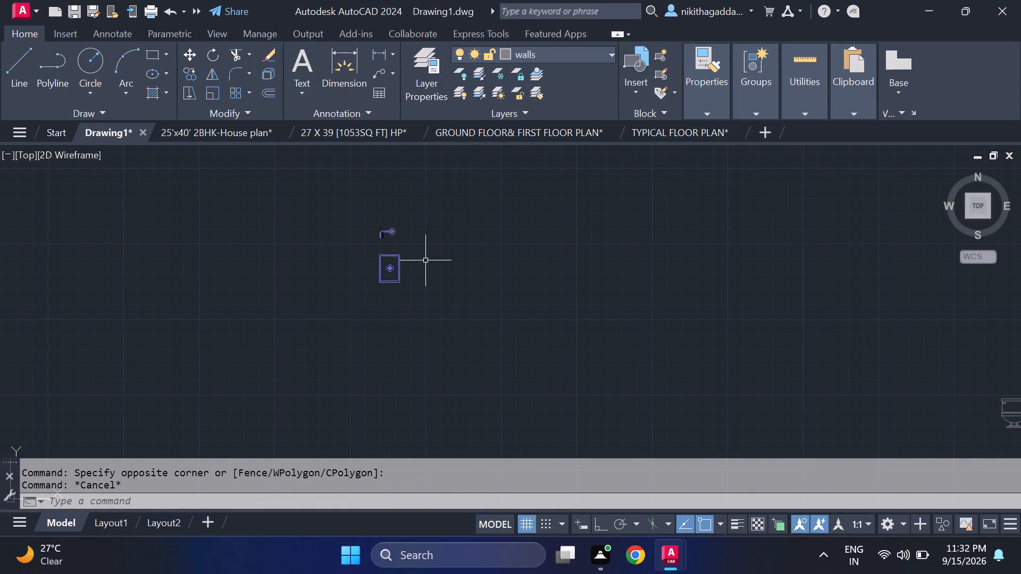
{"action": "scroll", "coordinate": [425, 256], "scroll_direction": "up", "scroll_amount": 2}
{"action": "left_click", "coordinate": [373, 242]}
{"action": "left_click", "coordinate": [228, 369]}
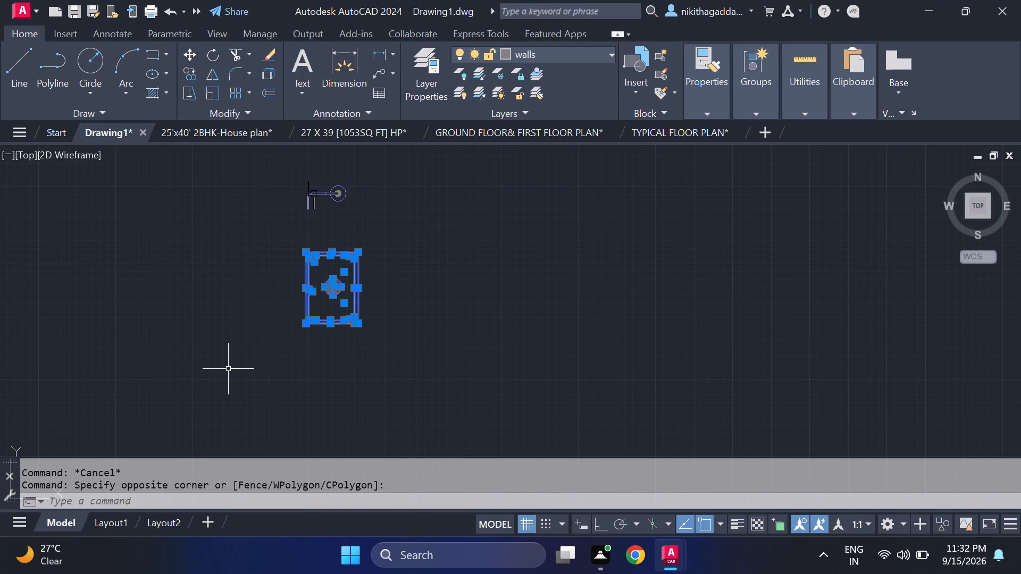
{"action": "type", "text": "ro"}
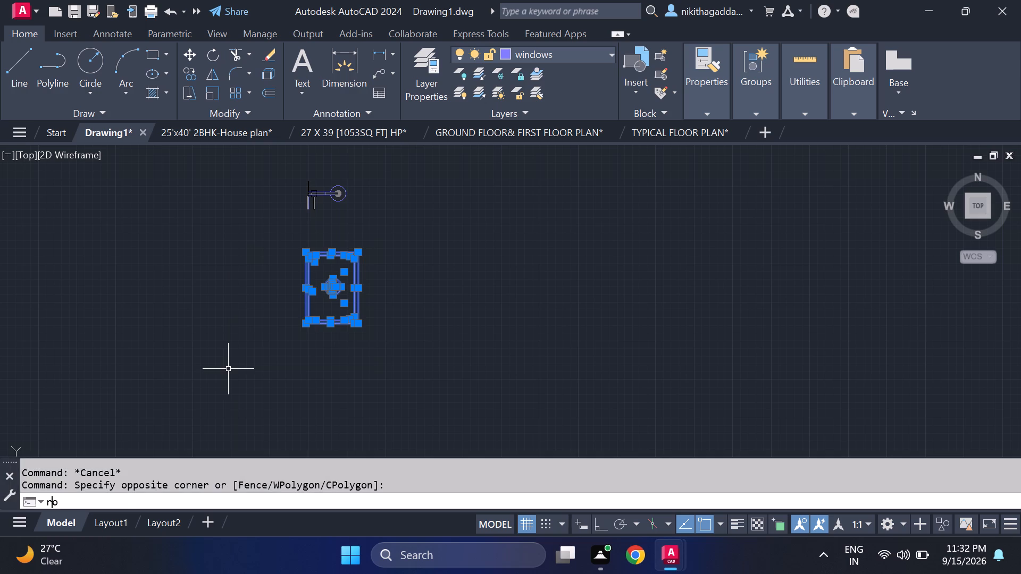
{"action": "key", "text": "Return"}
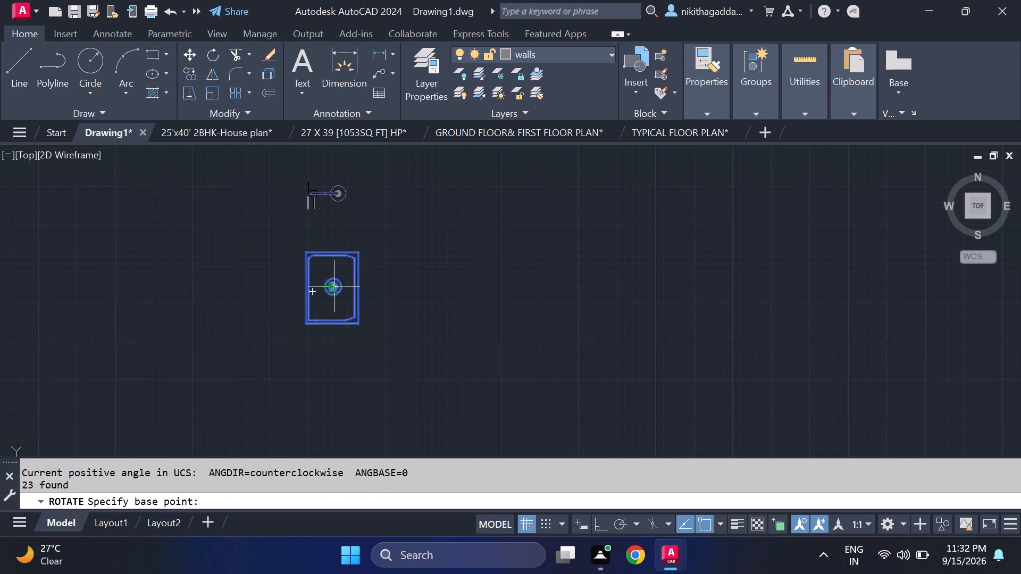
{"action": "left_click", "coordinate": [334, 285]}
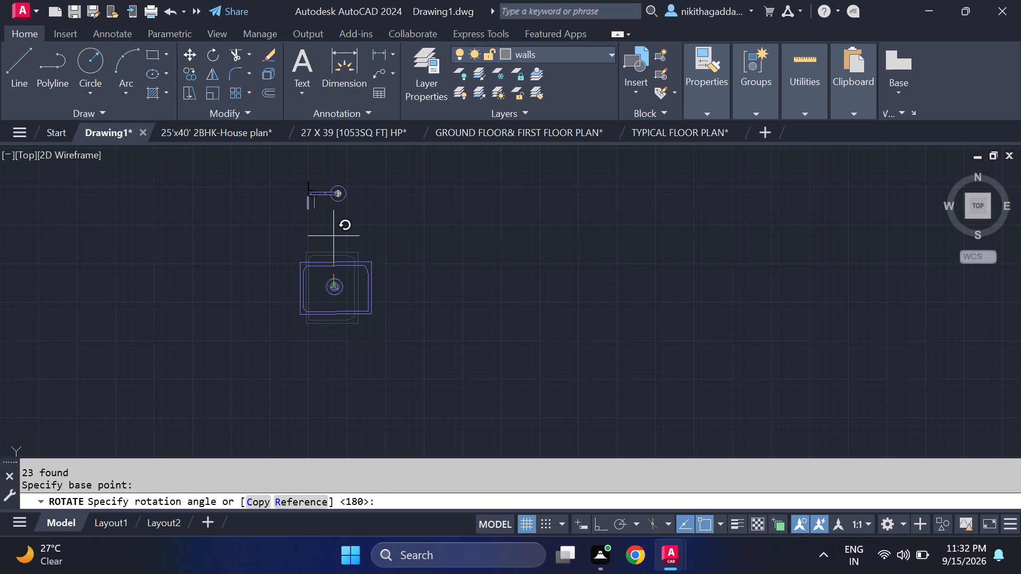
{"action": "left_click", "coordinate": [334, 236]}
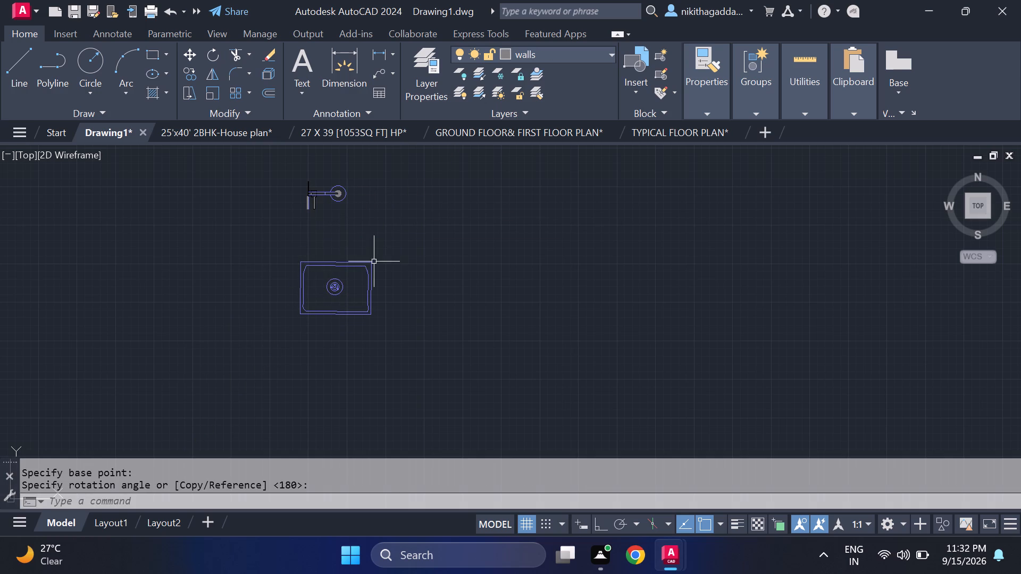
Copy the basin from its drain centre into the northeast corner of the small room at the plan's northwest corner.
{"action": "scroll", "coordinate": [393, 285], "scroll_direction": "down", "scroll_amount": 3}
{"action": "scroll", "coordinate": [395, 288], "scroll_direction": "up", "scroll_amount": 2}
{"action": "left_click_drag", "start_coordinate": [411, 265], "coordinate": [393, 273]}
{"action": "left_click", "coordinate": [232, 353]}
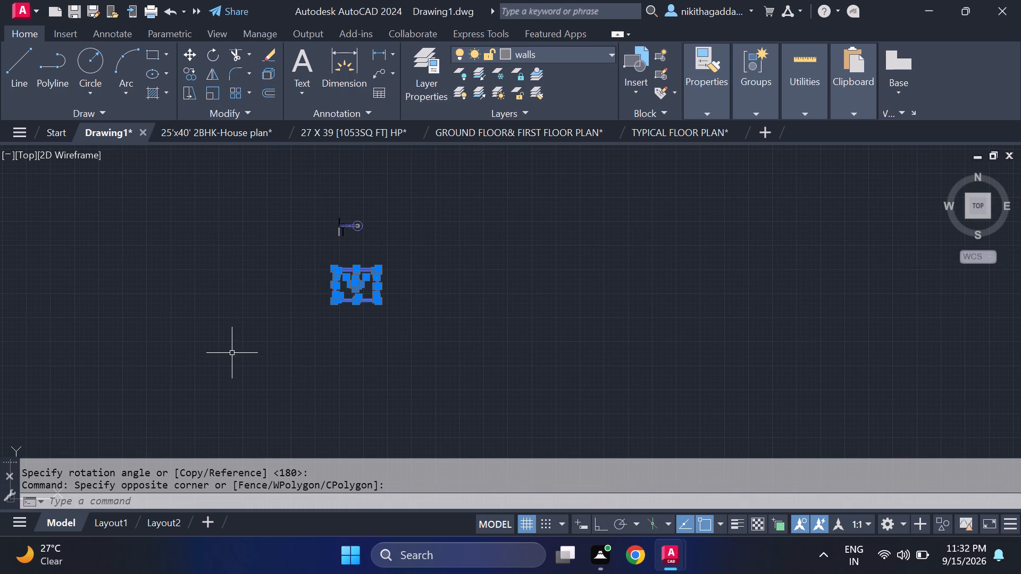
{"action": "type", "text": "co"}
{"action": "key", "text": "Return"}
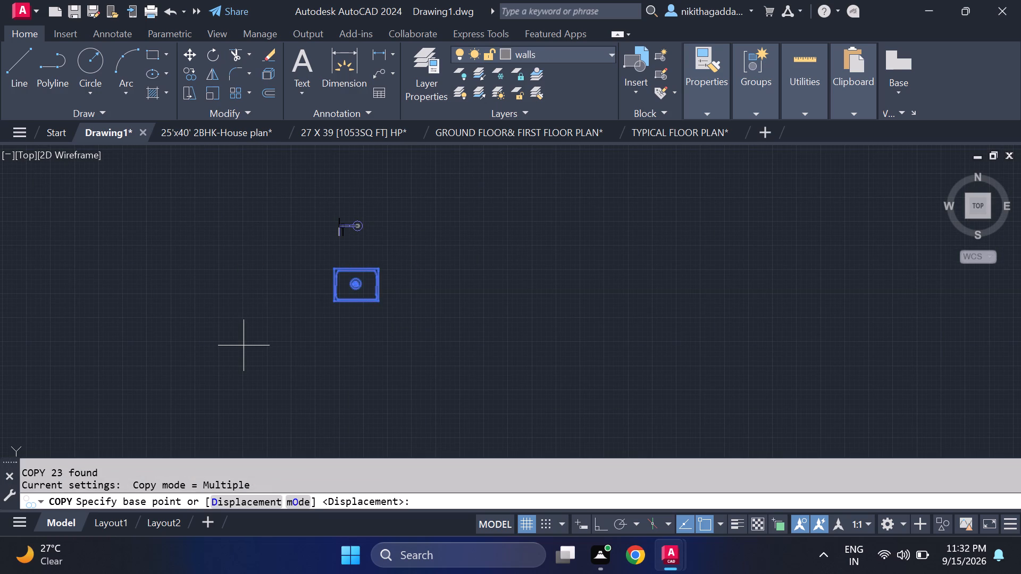
{"action": "left_click", "coordinate": [356, 282]}
{"action": "scroll", "coordinate": [641, 286], "scroll_direction": "down", "scroll_amount": 1}
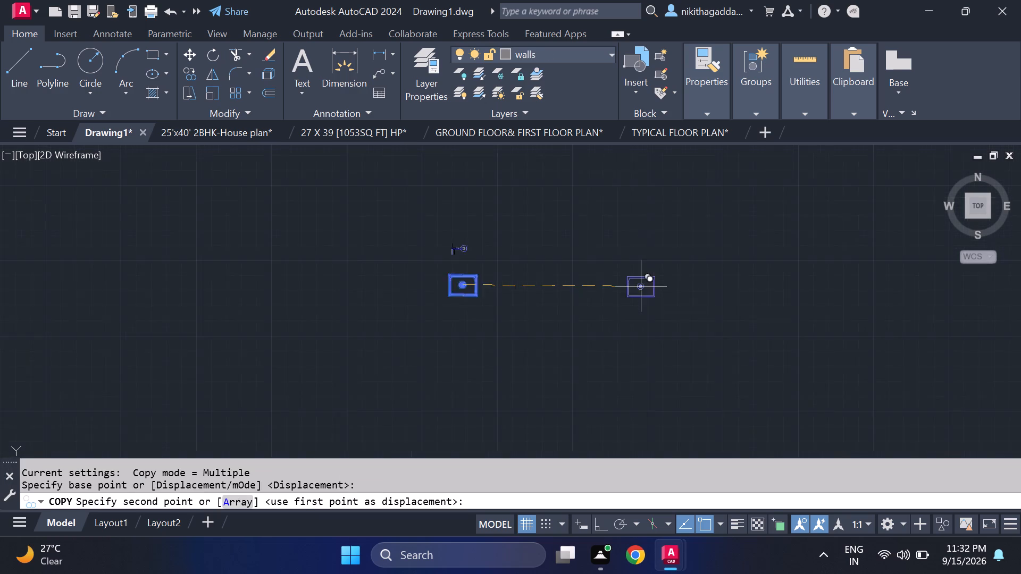
{"action": "scroll", "coordinate": [641, 286], "scroll_direction": "down", "scroll_amount": 1}
{"action": "middle_click_drag", "start_coordinate": [639, 286], "coordinate": [97, 359]}
{"action": "middle_click_drag", "start_coordinate": [719, 335], "coordinate": [411, 367]}
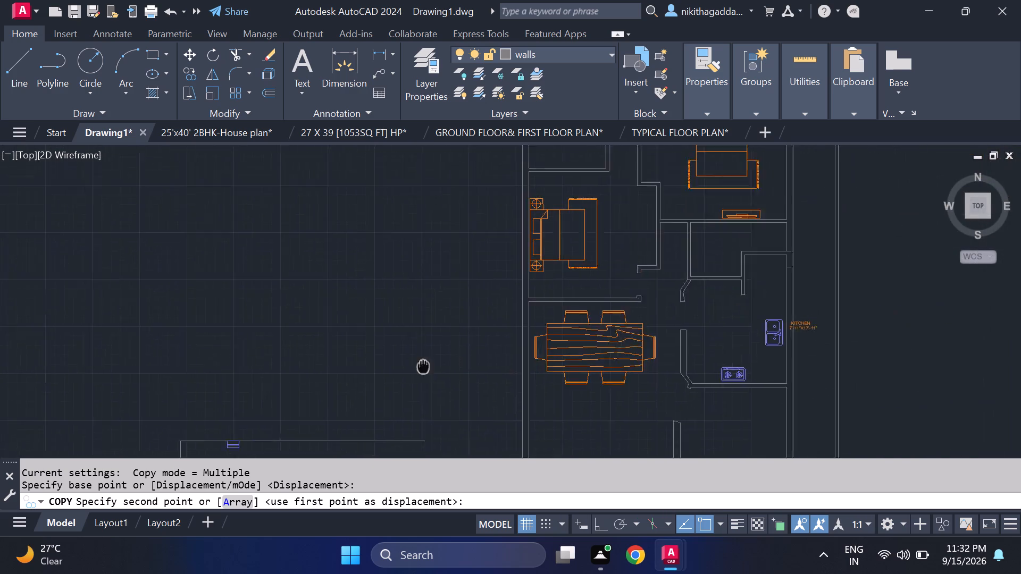
{"action": "middle_click_drag", "start_coordinate": [411, 367], "coordinate": [303, 411]}
{"action": "middle_click_drag", "start_coordinate": [515, 303], "coordinate": [537, 418]}
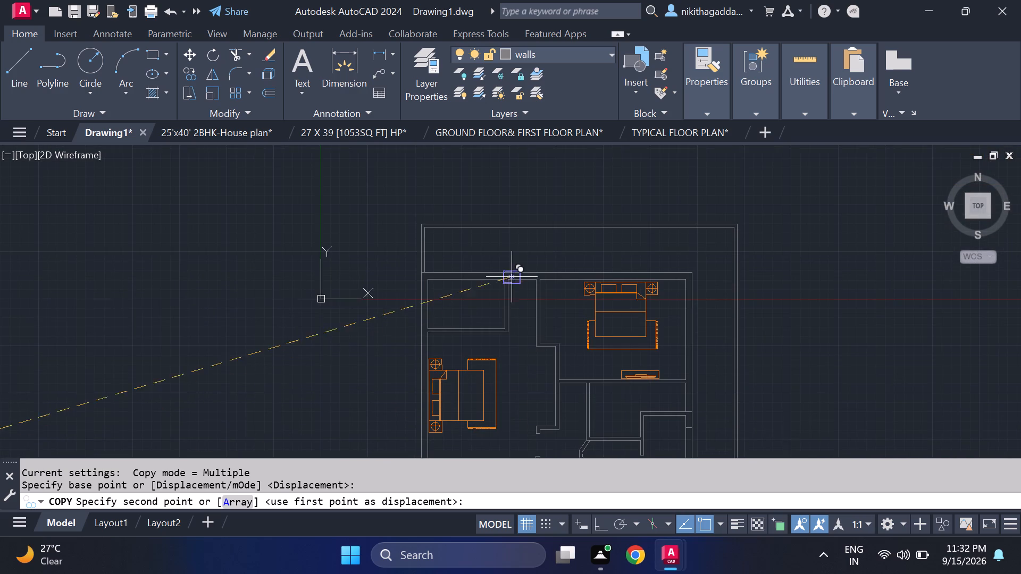
{"action": "scroll", "coordinate": [491, 288], "scroll_direction": "up", "scroll_amount": 5}
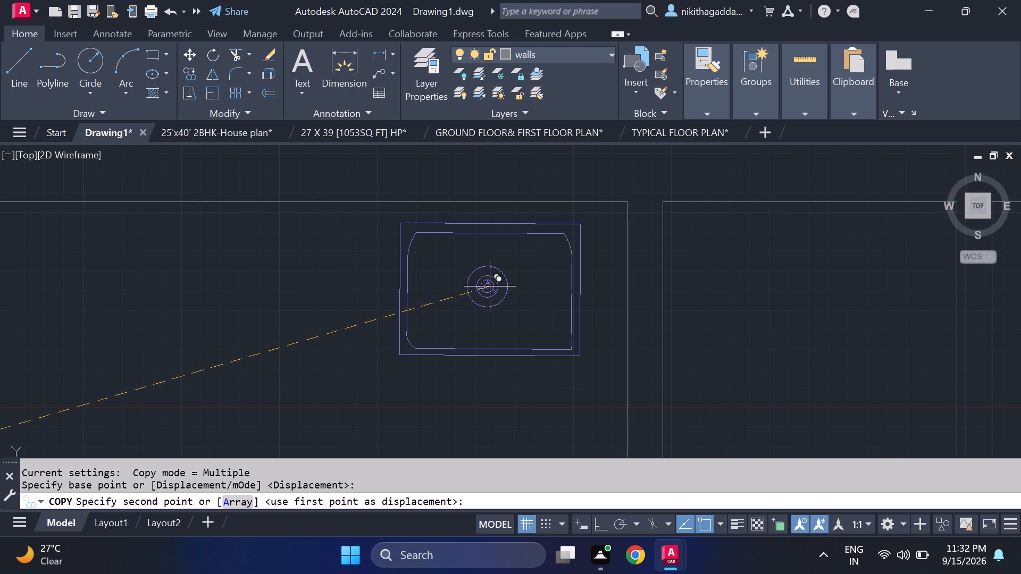
{"action": "scroll", "coordinate": [464, 287], "scroll_direction": "down", "scroll_amount": 4}
{"action": "scroll", "coordinate": [471, 298], "scroll_direction": "up", "scroll_amount": 1}
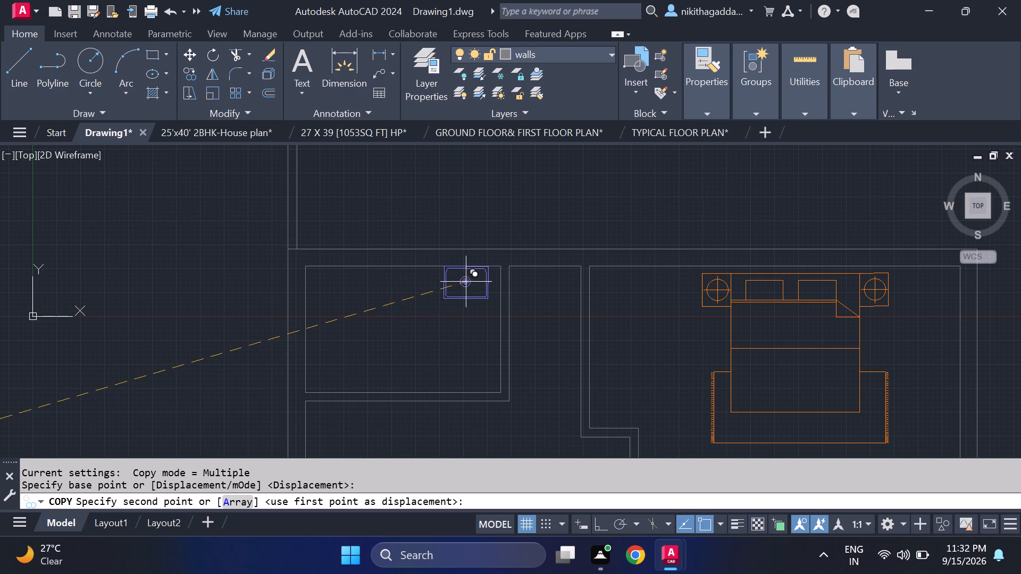
{"action": "left_click", "coordinate": [467, 284]}
Place a second copy of the basin in the southwest corner of the small room directly north of the kitchen.
{"action": "scroll", "coordinate": [498, 351], "scroll_direction": "down", "scroll_amount": 2}
{"action": "middle_click_drag", "start_coordinate": [516, 364], "coordinate": [421, 265]}
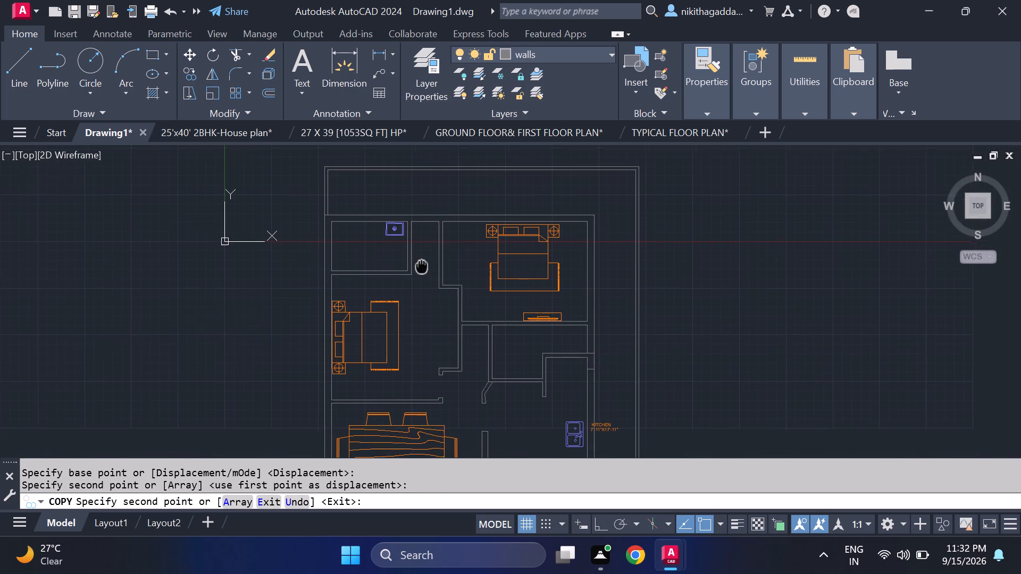
{"action": "middle_click_drag", "start_coordinate": [421, 265], "coordinate": [420, 264]}
{"action": "middle_click_drag", "start_coordinate": [522, 337], "coordinate": [437, 277]}
{"action": "scroll", "coordinate": [432, 319], "scroll_direction": "up", "scroll_amount": 3}
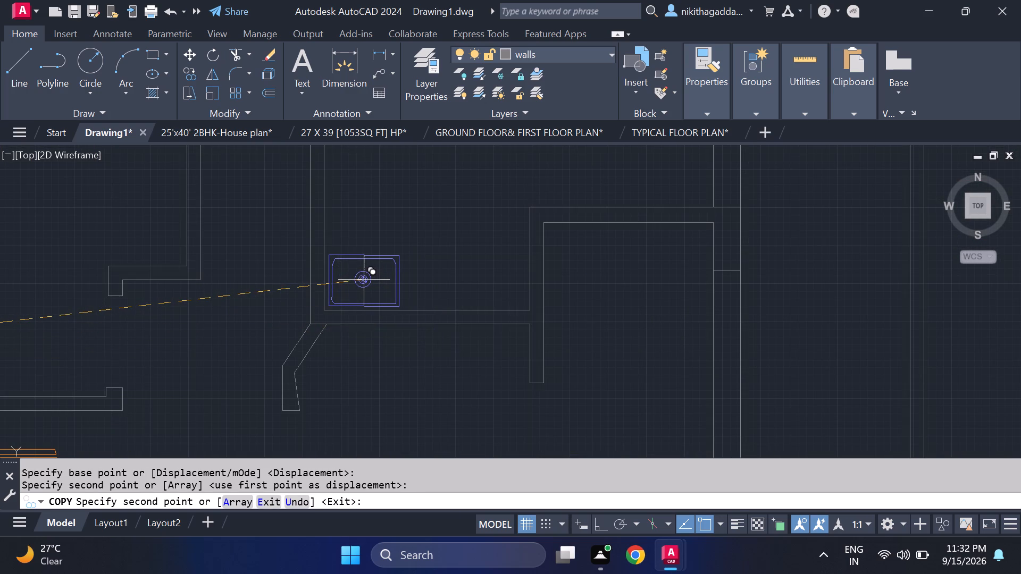
{"action": "left_click", "coordinate": [364, 279]}
{"action": "scroll", "coordinate": [498, 275], "scroll_direction": "down", "scroll_amount": 3}
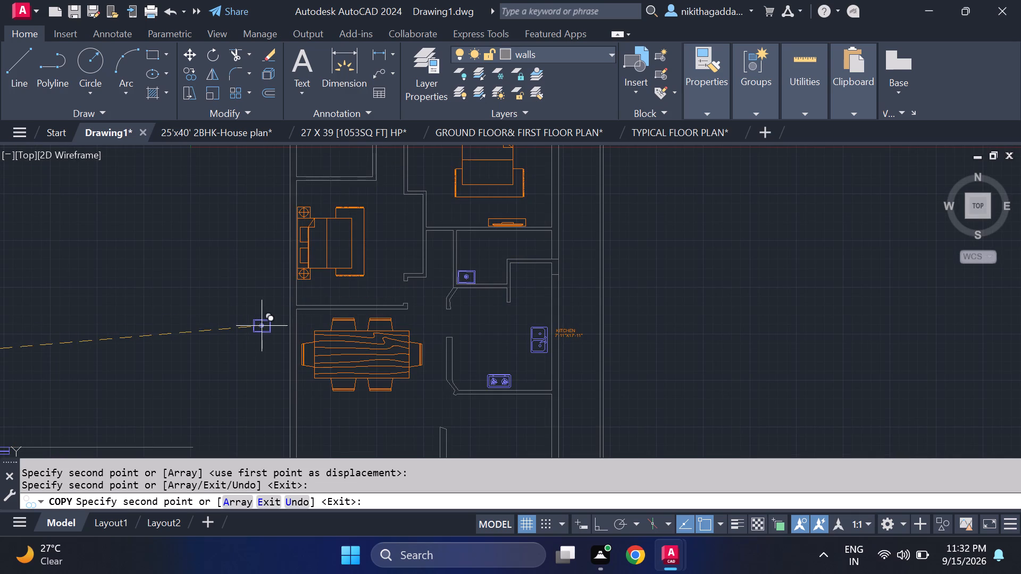
{"action": "key", "text": "Escape"}
Rotate the tap-shaped fixture above the original basin 90° clockwise with Ortho on, so its round end points south.
{"action": "scroll", "coordinate": [258, 326], "scroll_direction": "down", "scroll_amount": 3}
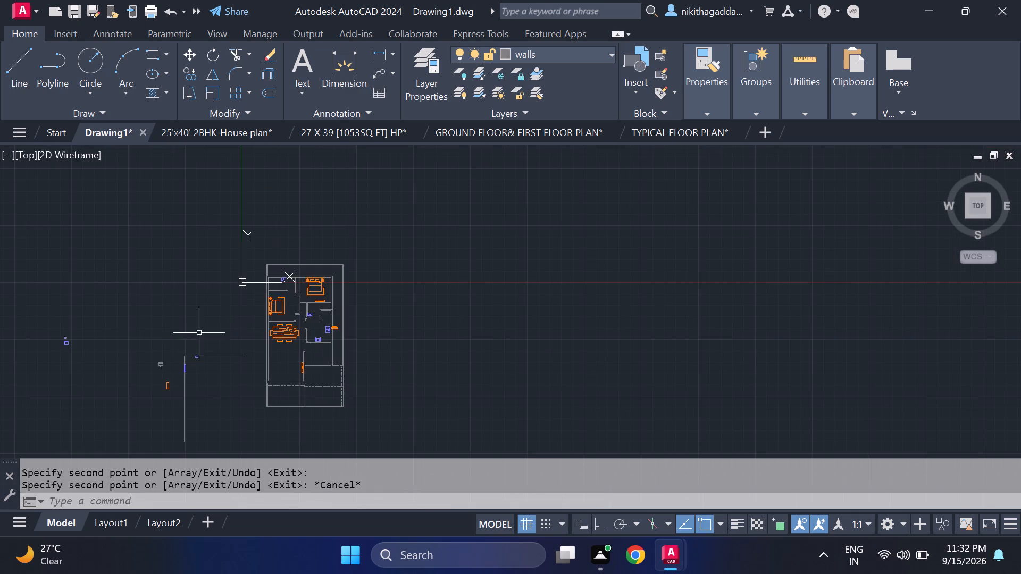
{"action": "scroll", "coordinate": [61, 353], "scroll_direction": "up", "scroll_amount": 3}
{"action": "left_click", "coordinate": [139, 275]}
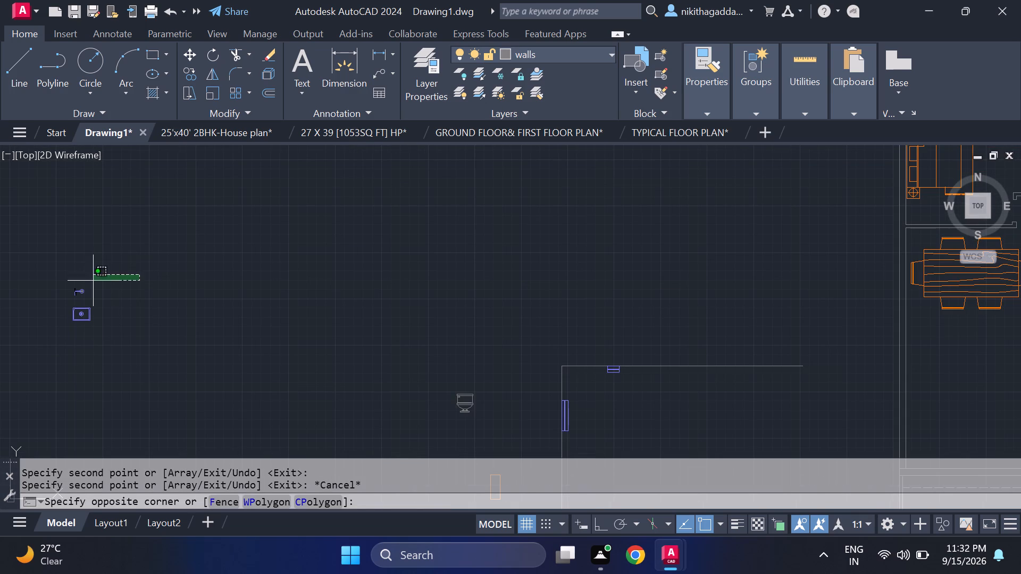
{"action": "scroll", "coordinate": [53, 297], "scroll_direction": "up", "scroll_amount": 2}
{"action": "left_click", "coordinate": [64, 298]}
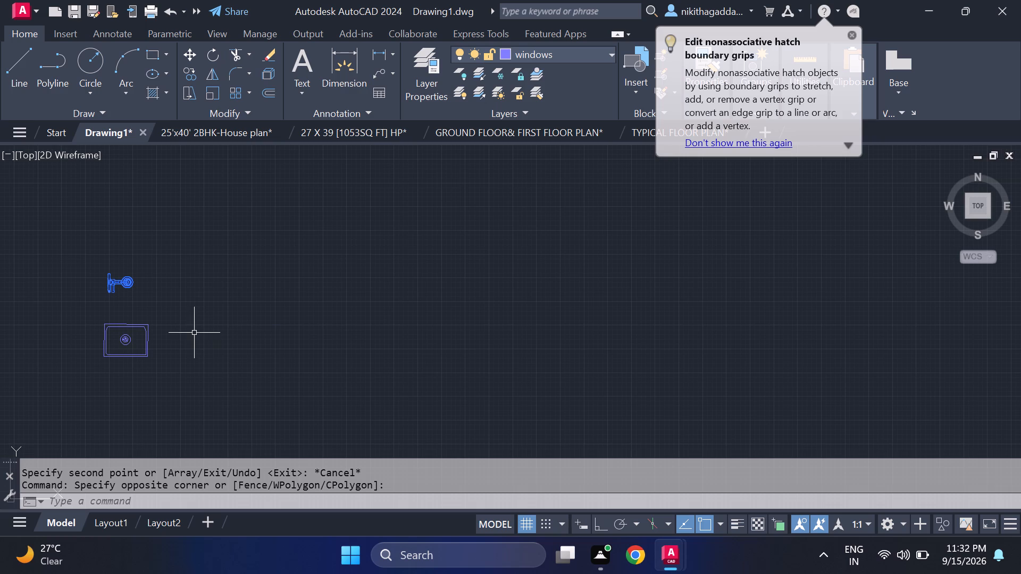
{"action": "type", "text": "ro"}
{"action": "key", "text": "Return"}
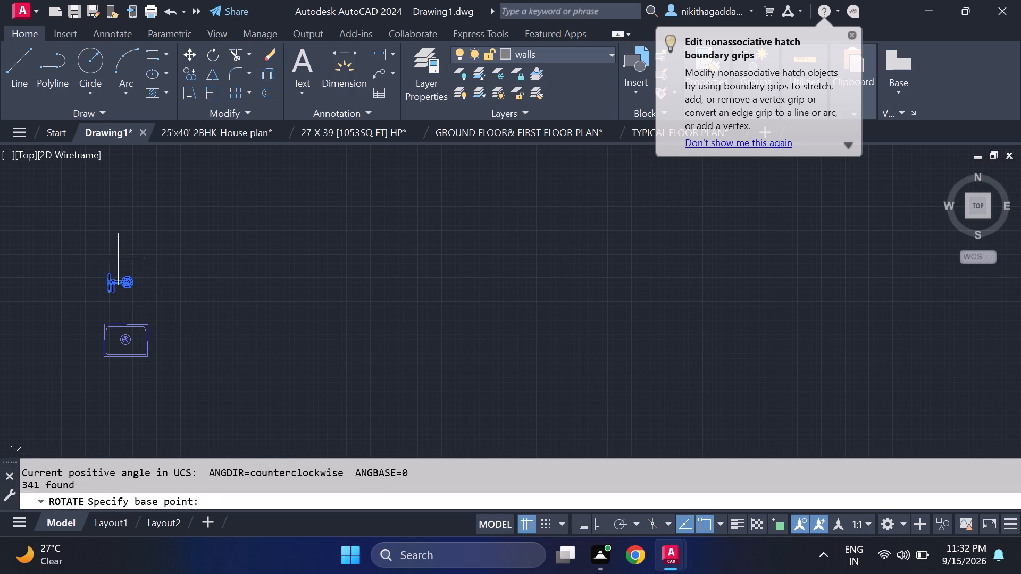
{"action": "scroll", "coordinate": [113, 258], "scroll_direction": "up", "scroll_amount": 3}
{"action": "left_click", "coordinate": [93, 347]}
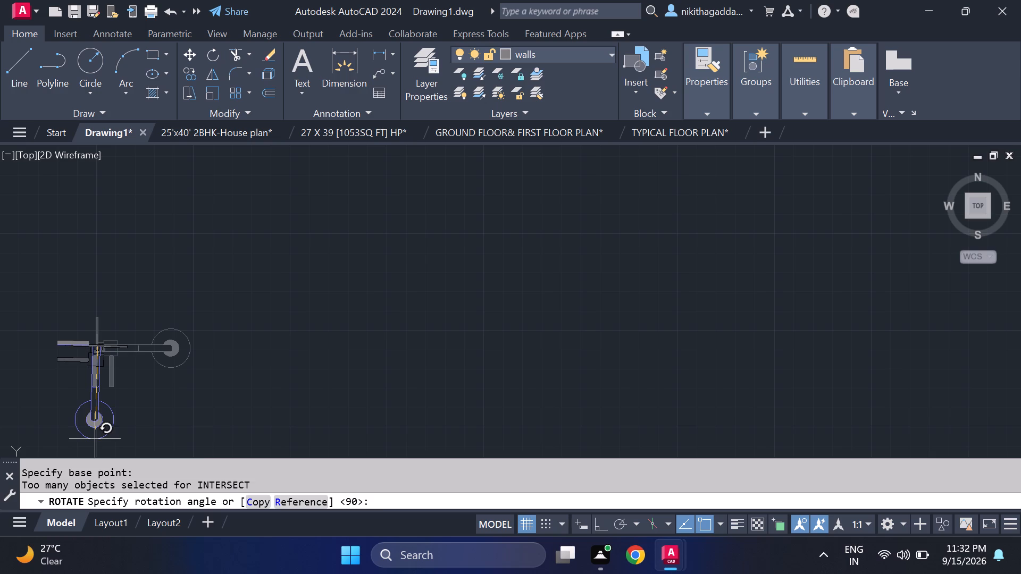
{"action": "key", "text": "F8"}
{"action": "left_click", "coordinate": [96, 437]}
Copy the tap-shaped fixture with Ortho off to the north wall of the northwest small room, just west of the basin.
{"action": "middle_click_drag", "start_coordinate": [183, 385], "coordinate": [255, 288]}
{"action": "left_click_drag", "start_coordinate": [266, 216], "coordinate": [261, 217]}
{"action": "left_click", "coordinate": [10, 403]}
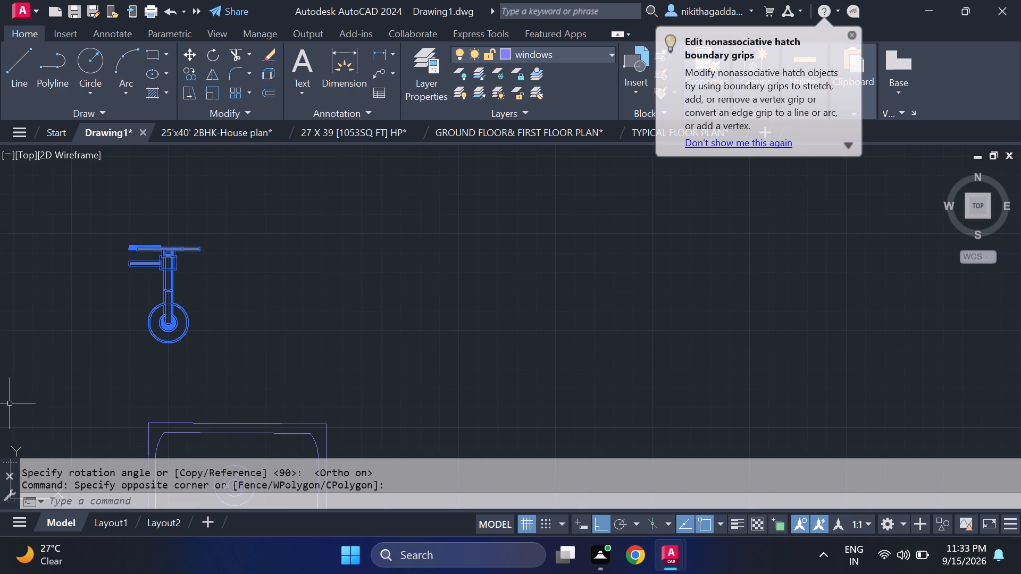
{"action": "type", "text": "co"}
{"action": "key", "text": "Return"}
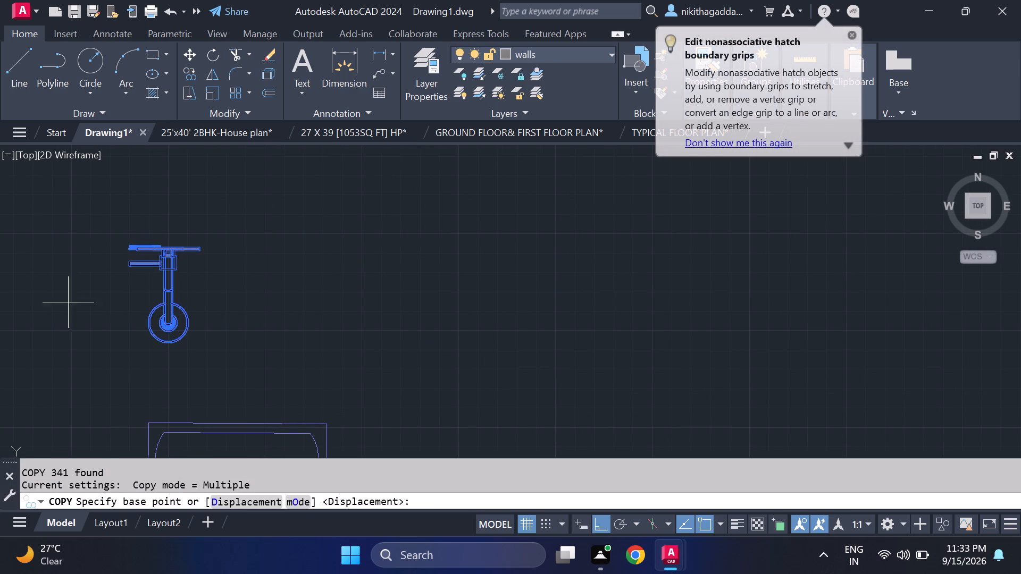
{"action": "left_click", "coordinate": [168, 240]}
{"action": "scroll", "coordinate": [407, 195], "scroll_direction": "down", "scroll_amount": 3}
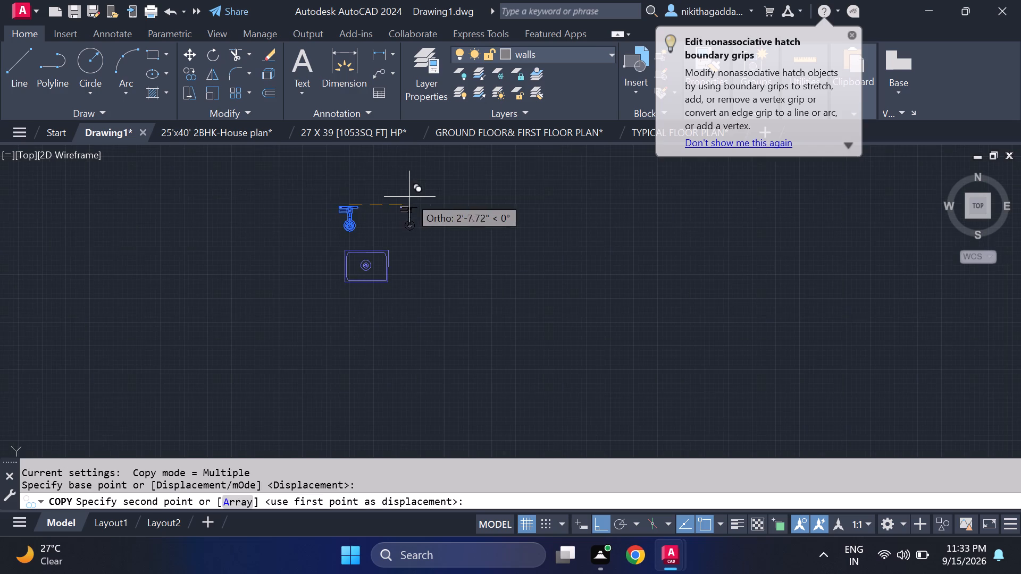
{"action": "middle_click_drag", "start_coordinate": [408, 197], "coordinate": [197, 302]}
{"action": "key", "text": "F8"}
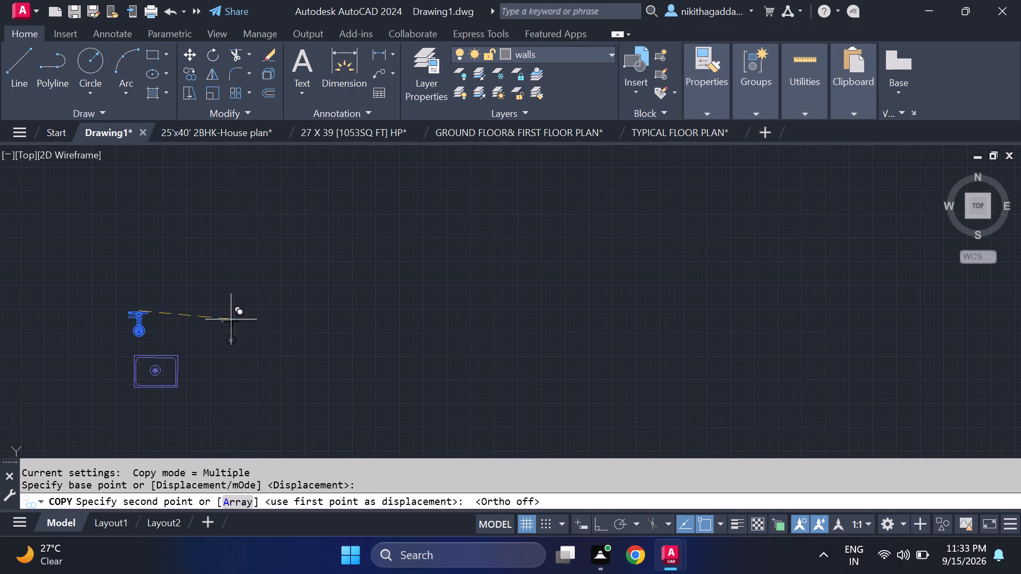
{"action": "scroll", "coordinate": [575, 247], "scroll_direction": "down", "scroll_amount": 3}
{"action": "middle_click_drag", "start_coordinate": [555, 256], "coordinate": [0, 420]}
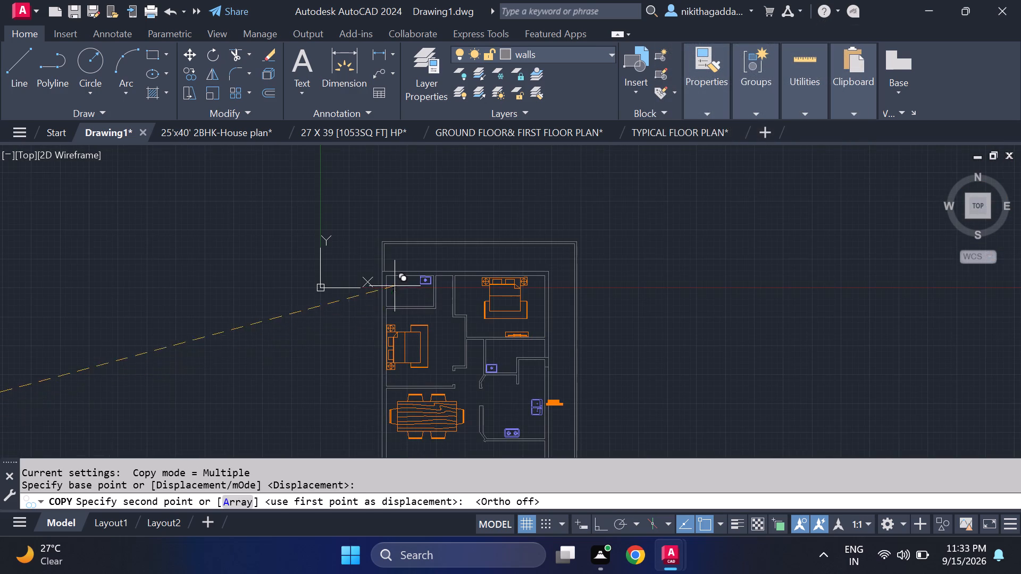
{"action": "scroll", "coordinate": [395, 286], "scroll_direction": "up", "scroll_amount": 3}
{"action": "left_click", "coordinate": [455, 250]}
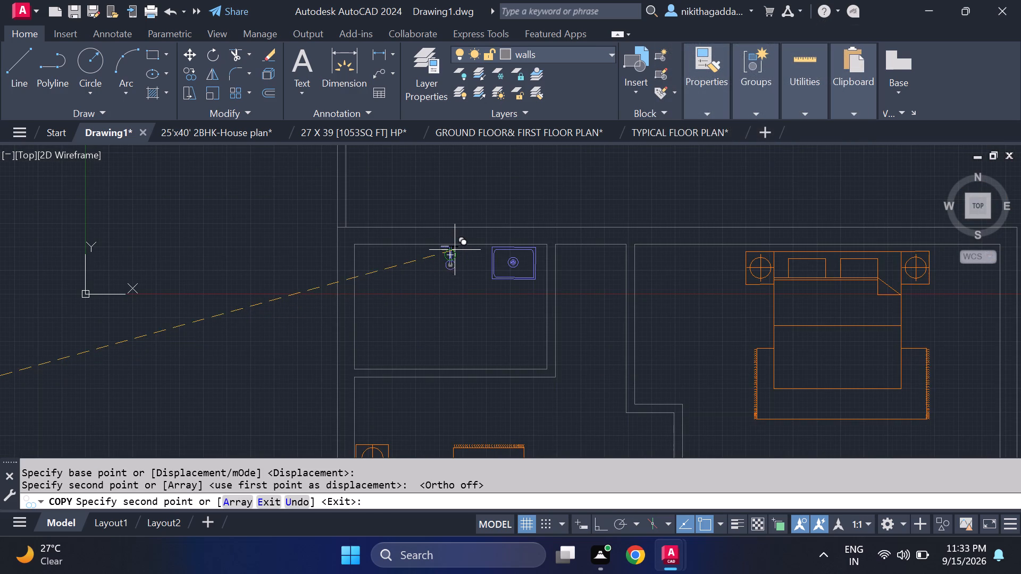
Place a second copy of the tap-shaped fixture on the north wall of the small room above the kitchen, towards its east end.
{"action": "scroll", "coordinate": [559, 351], "scroll_direction": "down", "scroll_amount": 1}
{"action": "middle_click_drag", "start_coordinate": [543, 337], "coordinate": [349, 180]}
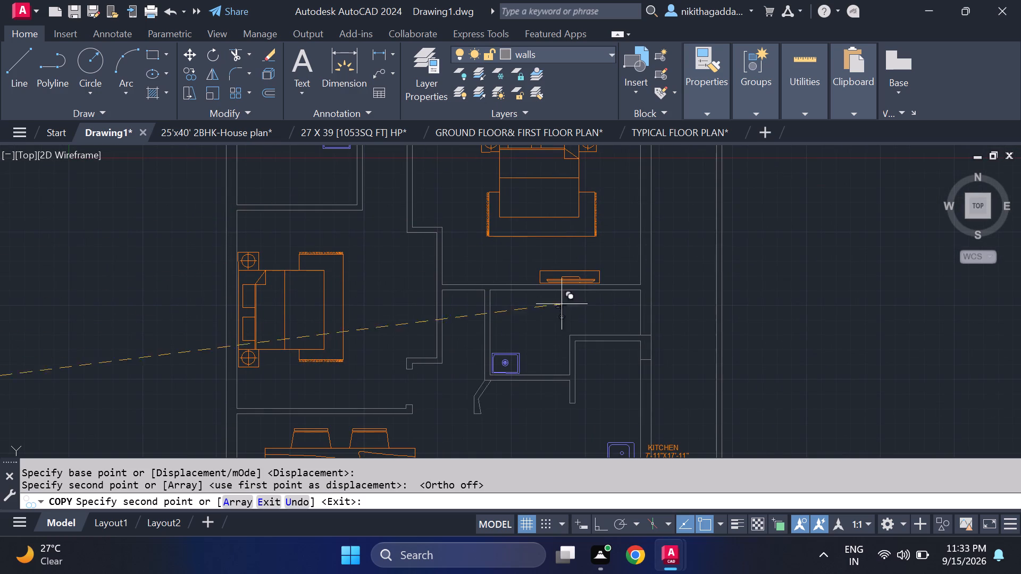
{"action": "scroll", "coordinate": [592, 289], "scroll_direction": "up", "scroll_amount": 2}
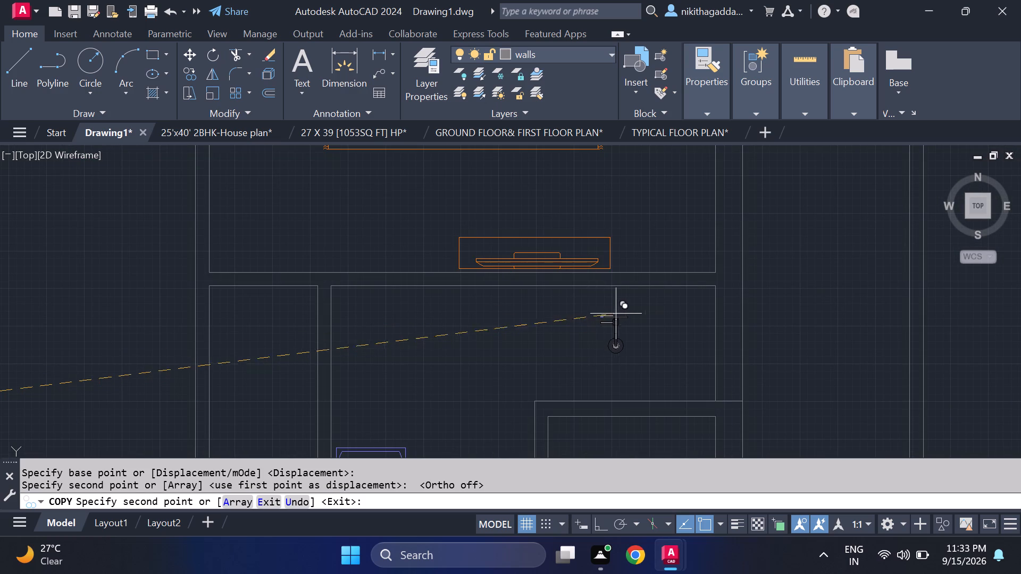
{"action": "left_click", "coordinate": [629, 292]}
{"action": "scroll", "coordinate": [415, 368], "scroll_direction": "down", "scroll_amount": 2}
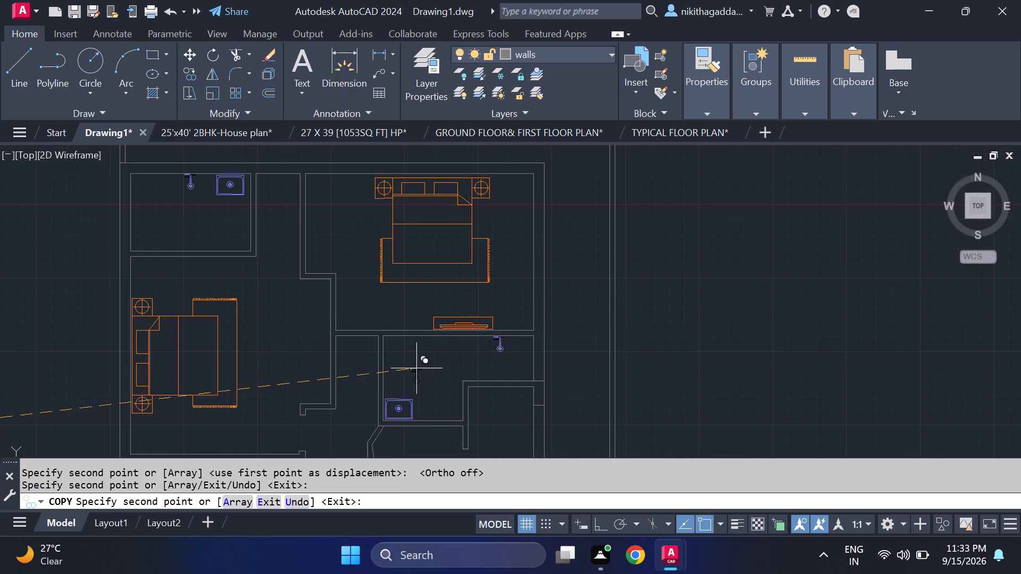
{"action": "key", "text": "Escape"}
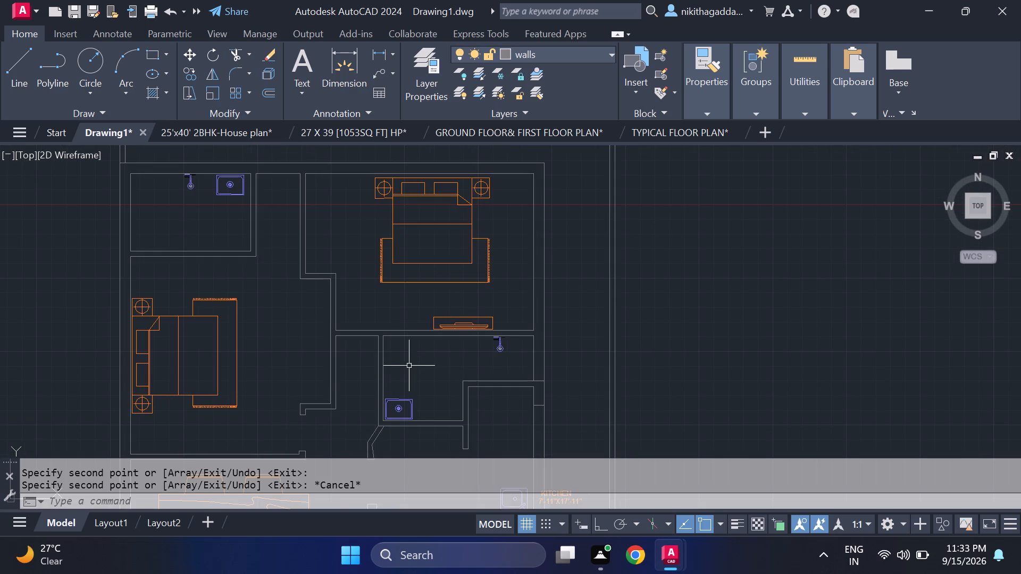
Put the toilet fixture lying outside the plan, west of the partial wall outline, on the windows layer.
{"action": "scroll", "coordinate": [461, 344], "scroll_direction": "down", "scroll_amount": 3}
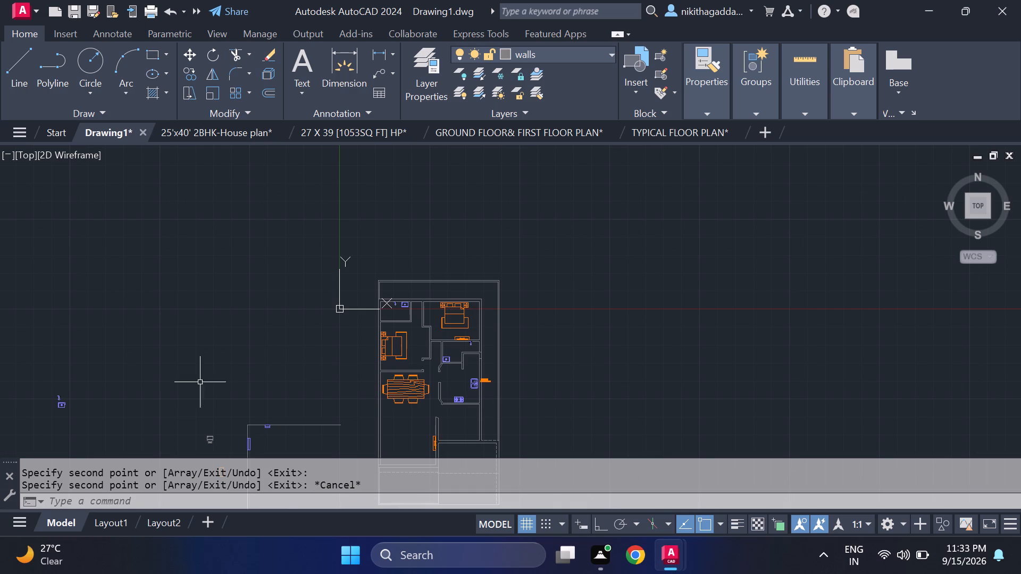
{"action": "middle_click_drag", "start_coordinate": [157, 421], "coordinate": [200, 366]}
{"action": "scroll", "coordinate": [269, 387], "scroll_direction": "up", "scroll_amount": 3}
{"action": "left_click_drag", "start_coordinate": [267, 361], "coordinate": [246, 375]}
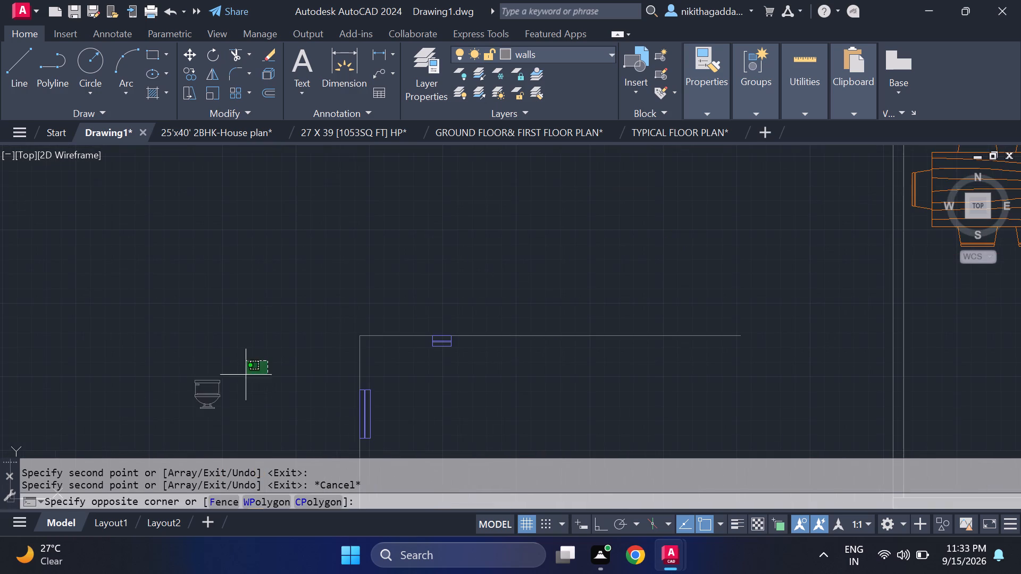
{"action": "left_click", "coordinate": [133, 409]}
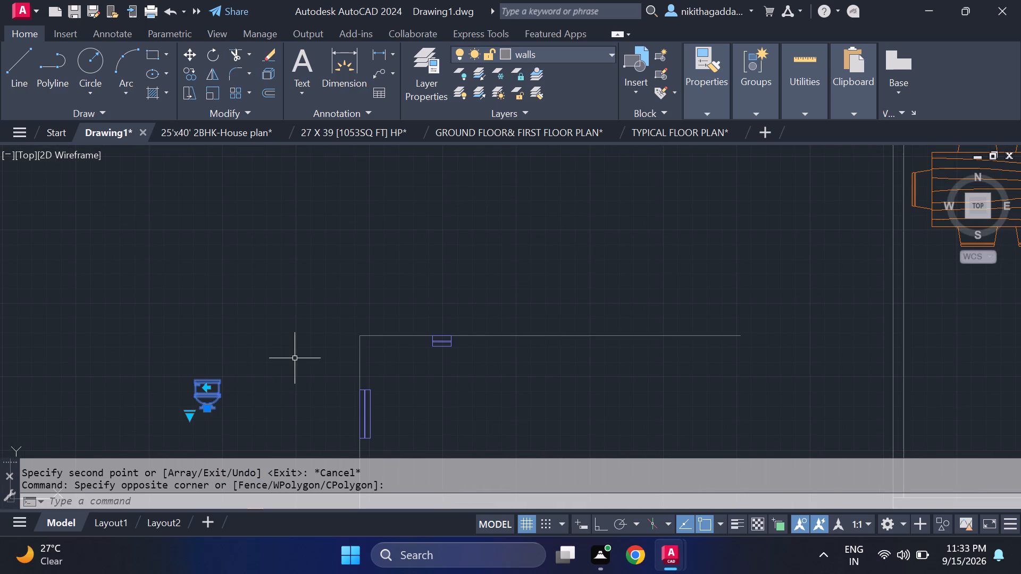
{"action": "key", "text": "r"}
{"action": "key", "text": "o"}
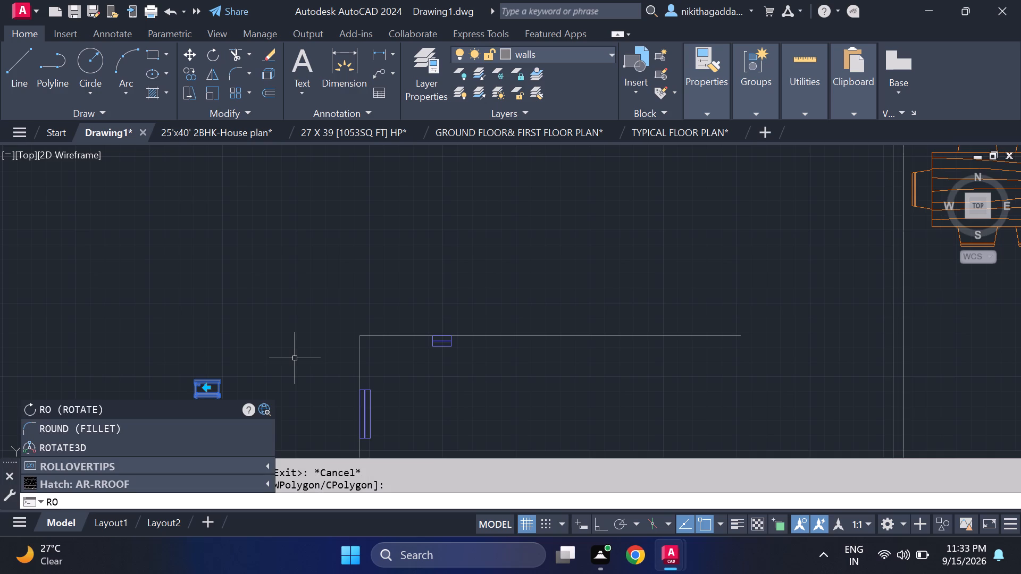
{"action": "key", "text": "Escape"}
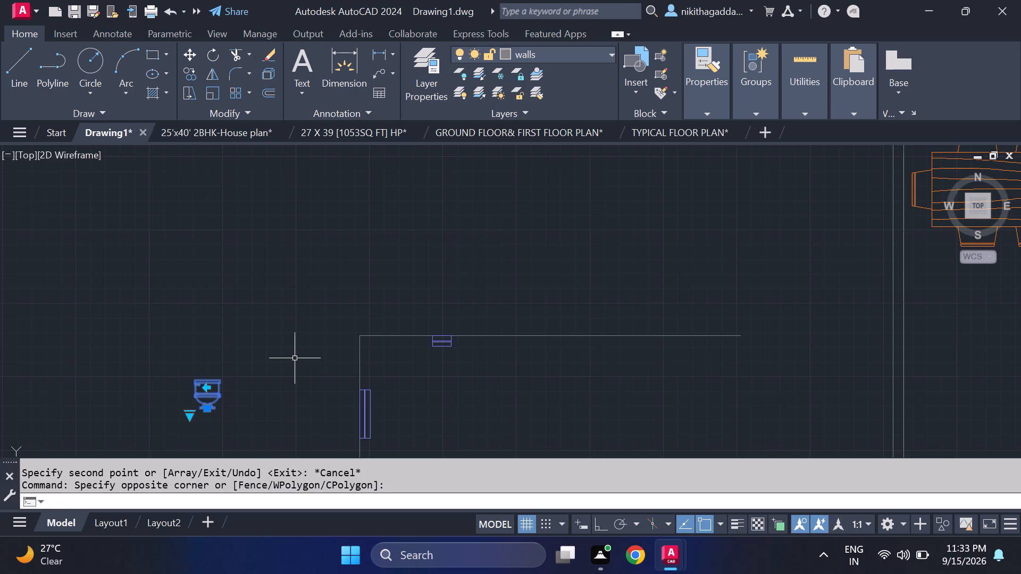
{"action": "left_click", "coordinate": [581, 55]}
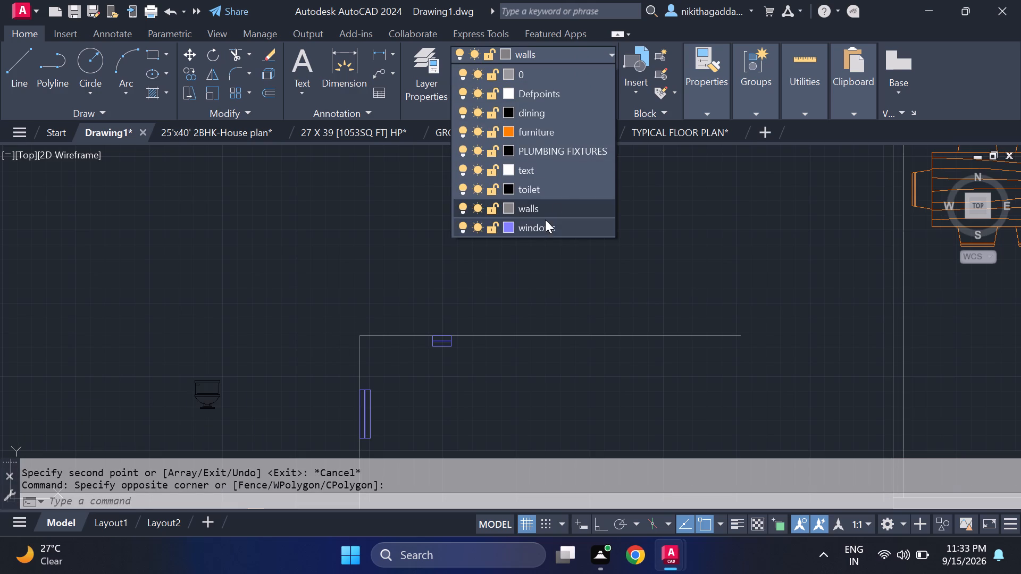
{"action": "left_click", "coordinate": [546, 223]}
{"action": "key", "text": "Escape"}
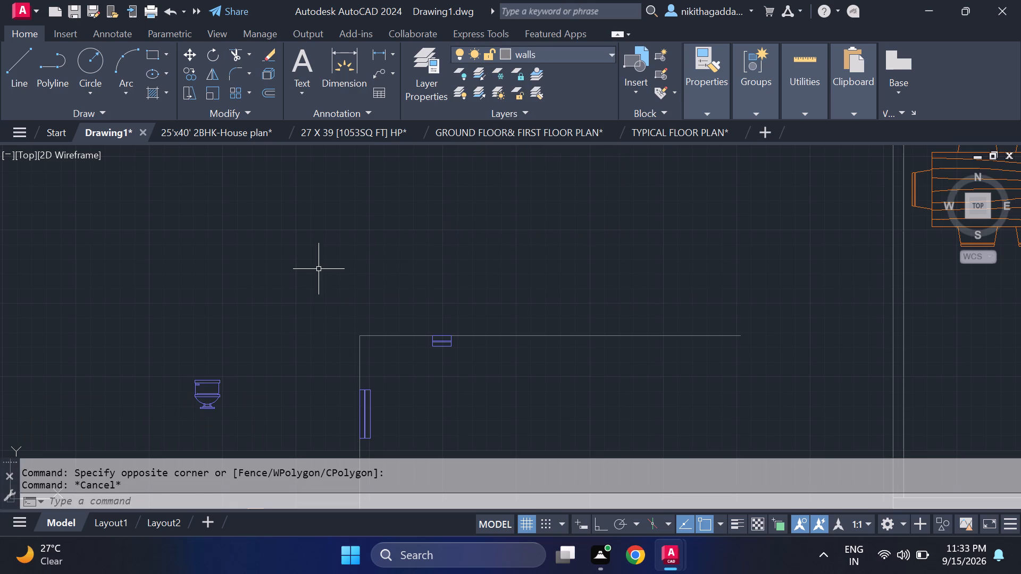
Move the toilet into the small room directly north of the kitchen, against the south wall just east of the basin.
{"action": "left_click_drag", "start_coordinate": [249, 341], "coordinate": [245, 348]}
{"action": "left_click", "coordinate": [146, 426]}
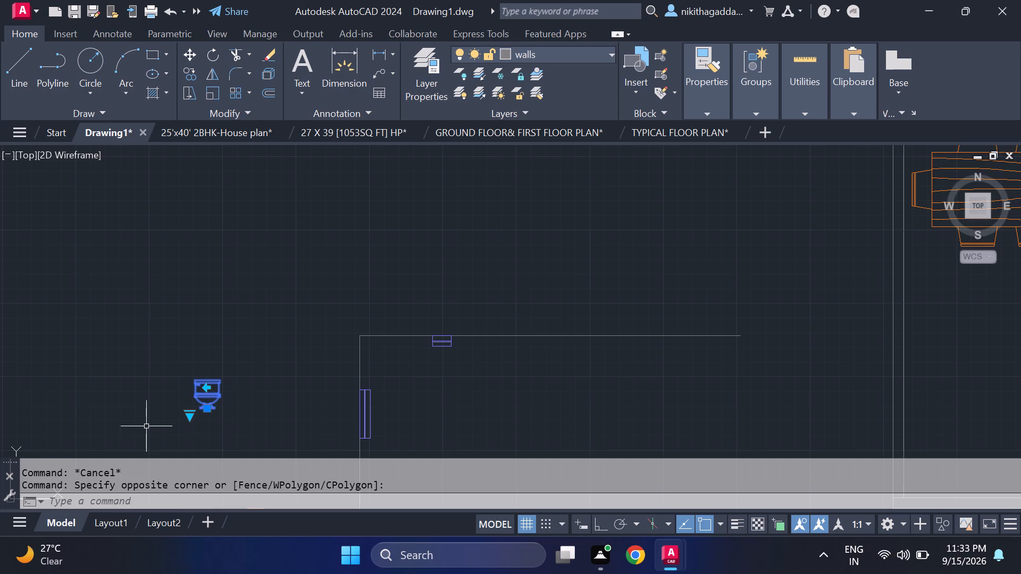
{"action": "key", "text": "m"}
{"action": "key", "text": "Return"}
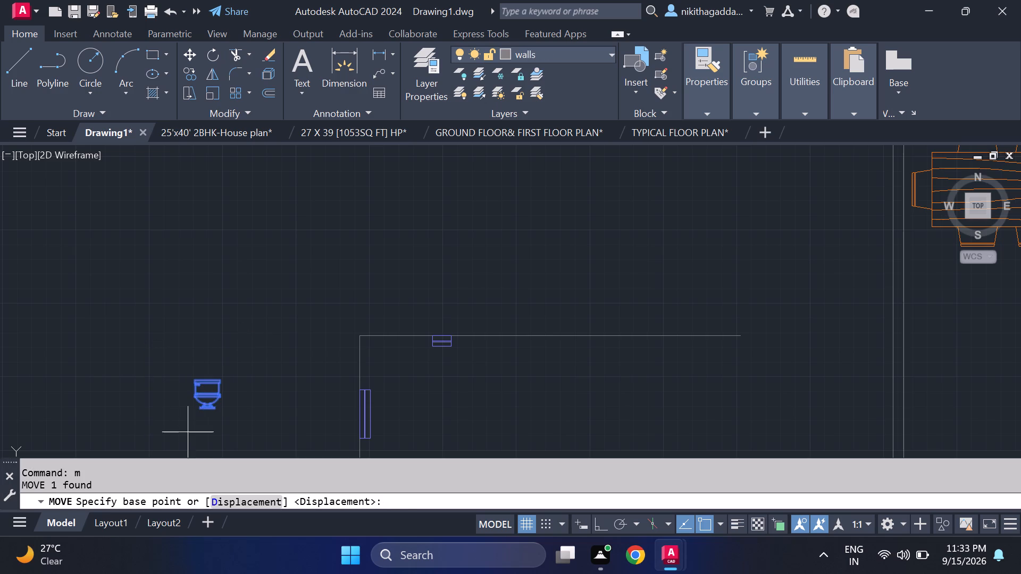
{"action": "left_click", "coordinate": [210, 411]}
{"action": "scroll", "coordinate": [589, 391], "scroll_direction": "down", "scroll_amount": 3}
{"action": "middle_click_drag", "start_coordinate": [620, 386], "coordinate": [405, 393]}
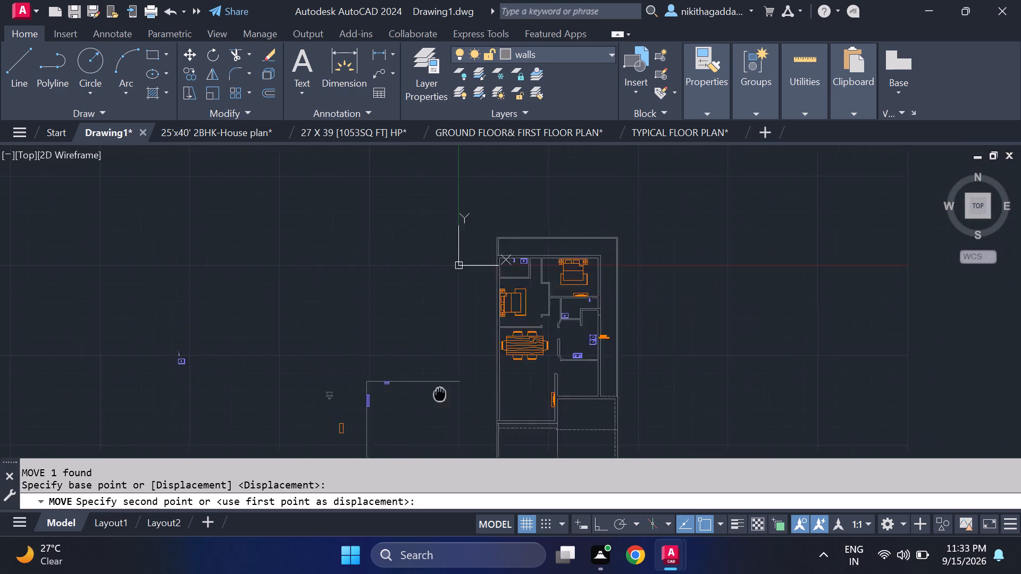
{"action": "middle_click_drag", "start_coordinate": [405, 393], "coordinate": [346, 393]}
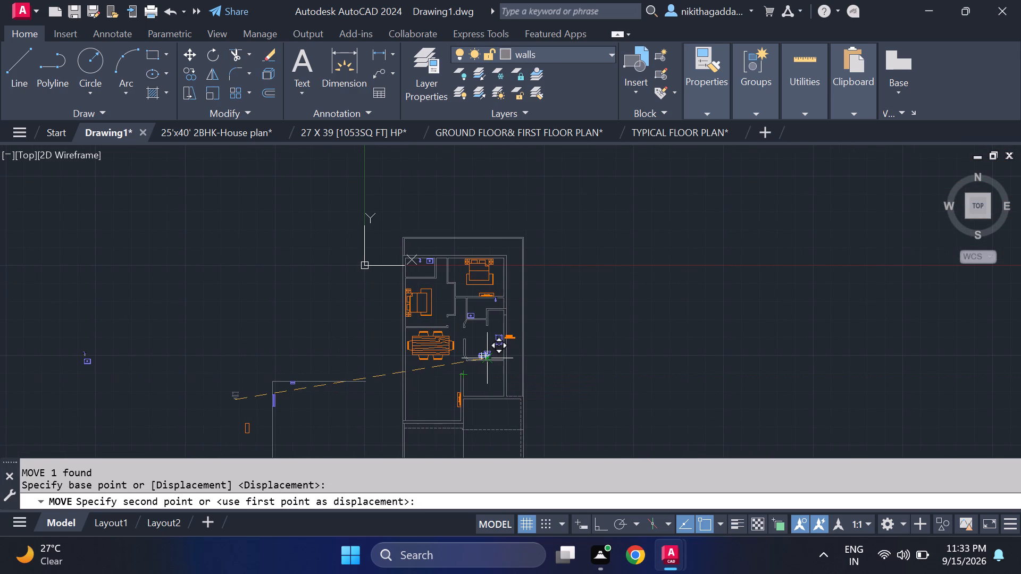
{"action": "scroll", "coordinate": [488, 354], "scroll_direction": "up", "scroll_amount": 1}
{"action": "scroll", "coordinate": [467, 298], "scroll_direction": "up", "scroll_amount": 3}
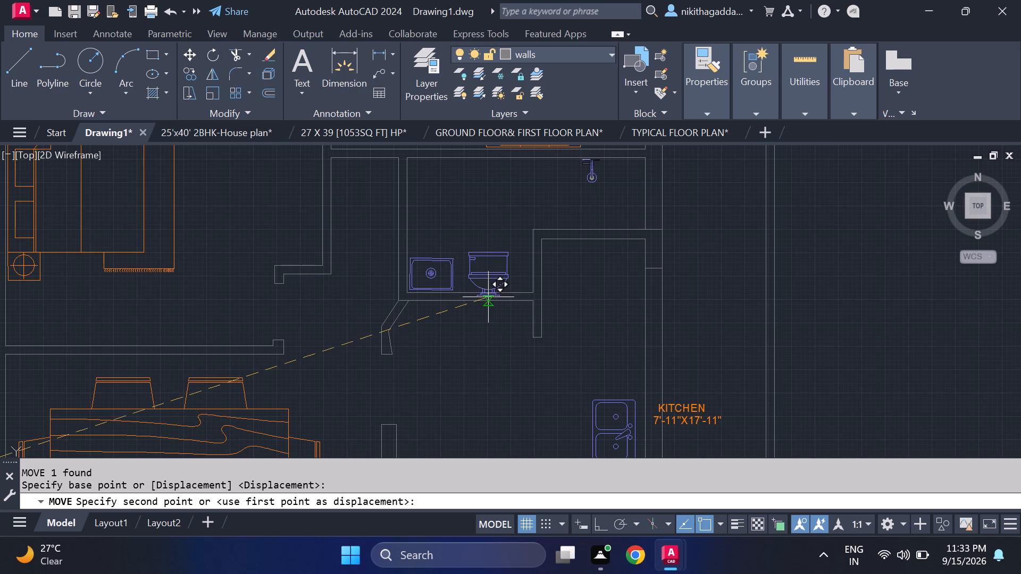
{"action": "left_click", "coordinate": [492, 293]}
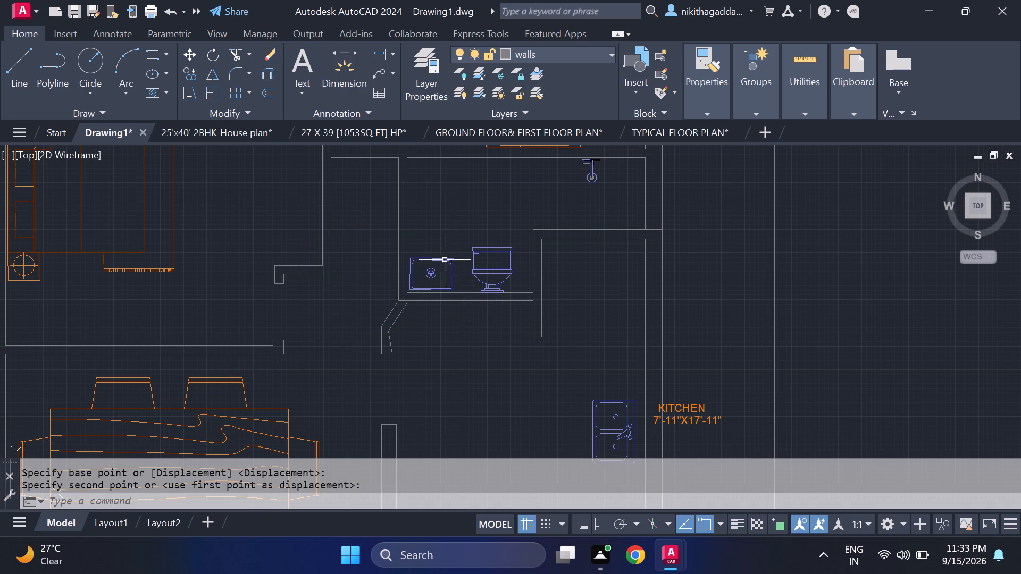
Copy the toilet into the northwest small room, near the north wall and just west of the tap-shaped fixture.
{"action": "scroll", "coordinate": [491, 241], "scroll_direction": "up", "scroll_amount": 1}
{"action": "left_click_drag", "start_coordinate": [511, 230], "coordinate": [507, 236]}
{"action": "left_click", "coordinate": [466, 300]}
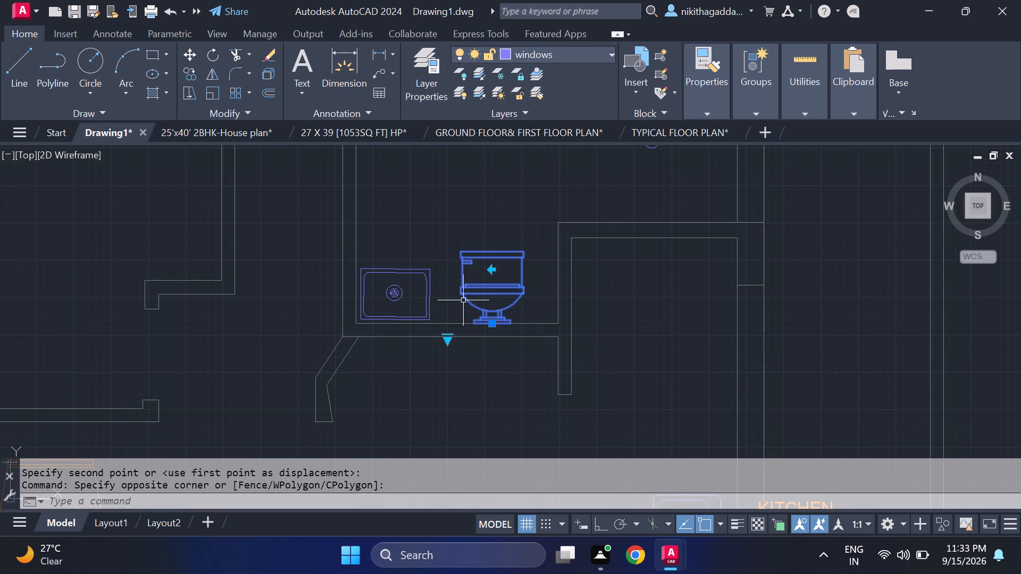
{"action": "type", "text": "co"}
{"action": "key", "text": "Return"}
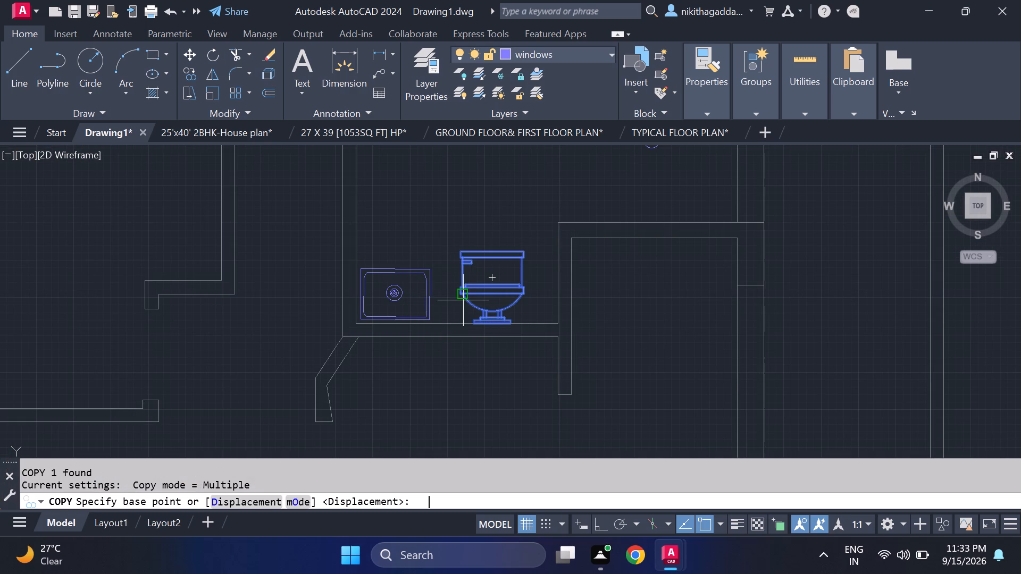
{"action": "left_click", "coordinate": [493, 281]}
{"action": "scroll", "coordinate": [370, 241], "scroll_direction": "down", "scroll_amount": 3}
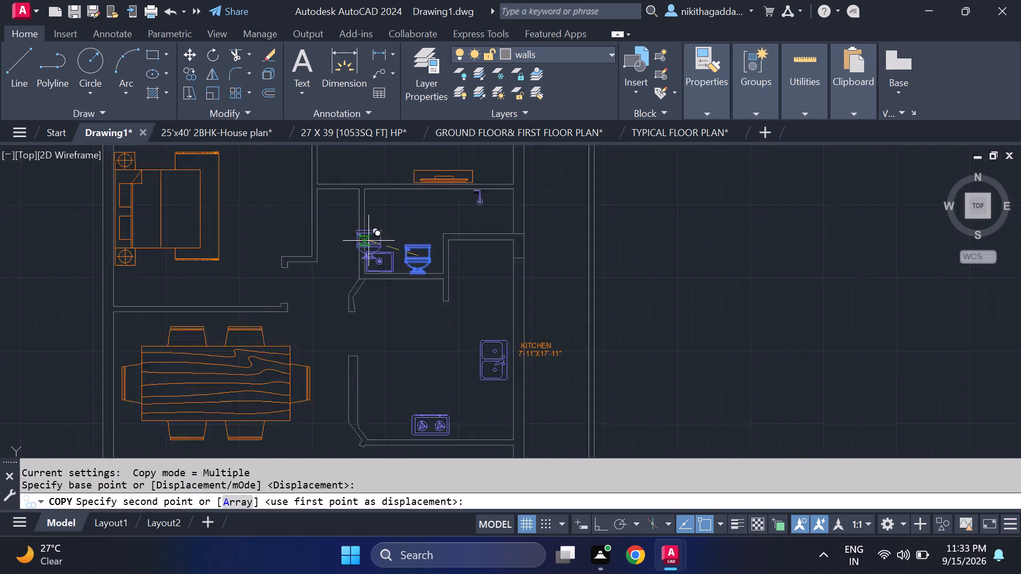
{"action": "middle_click_drag", "start_coordinate": [371, 239], "coordinate": [361, 307]}
{"action": "middle_click_drag", "start_coordinate": [346, 205], "coordinate": [352, 256]}
{"action": "scroll", "coordinate": [231, 240], "scroll_direction": "up", "scroll_amount": 3}
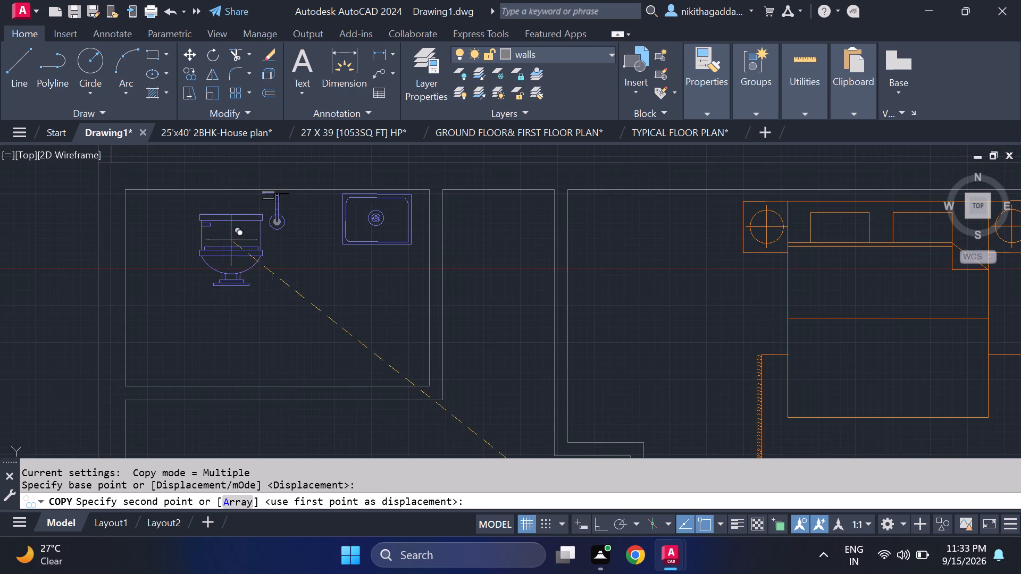
{"action": "left_click_drag", "start_coordinate": [199, 233], "coordinate": [199, 240]}
{"action": "key", "text": "Escape"}
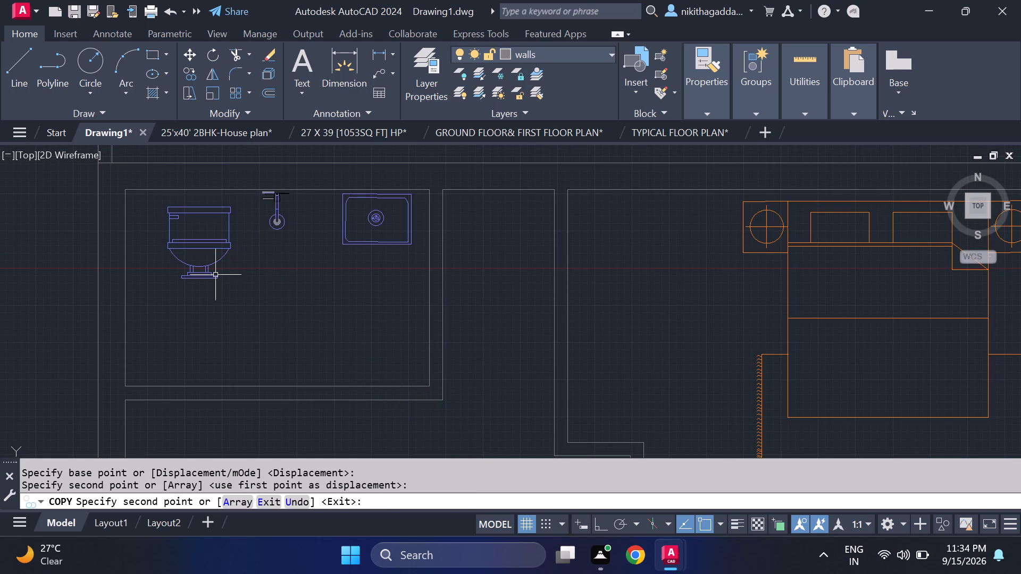
Rotate the toilet copy in the northwest small room by 180° so its narrow foot points north.
{"action": "left_click_drag", "start_coordinate": [238, 197], "coordinate": [232, 206]}
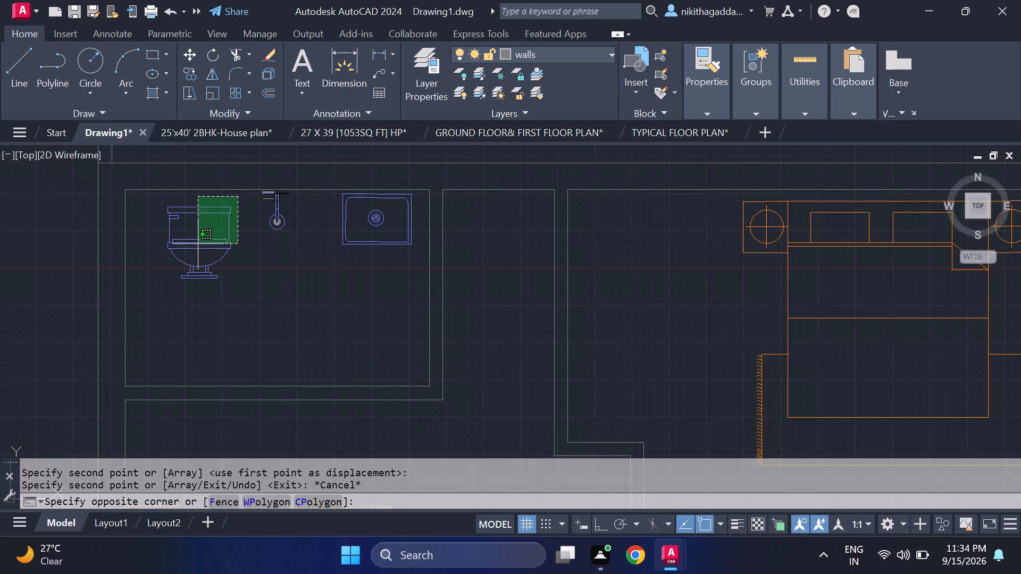
{"action": "left_click", "coordinate": [137, 324]}
{"action": "type", "text": "ro"}
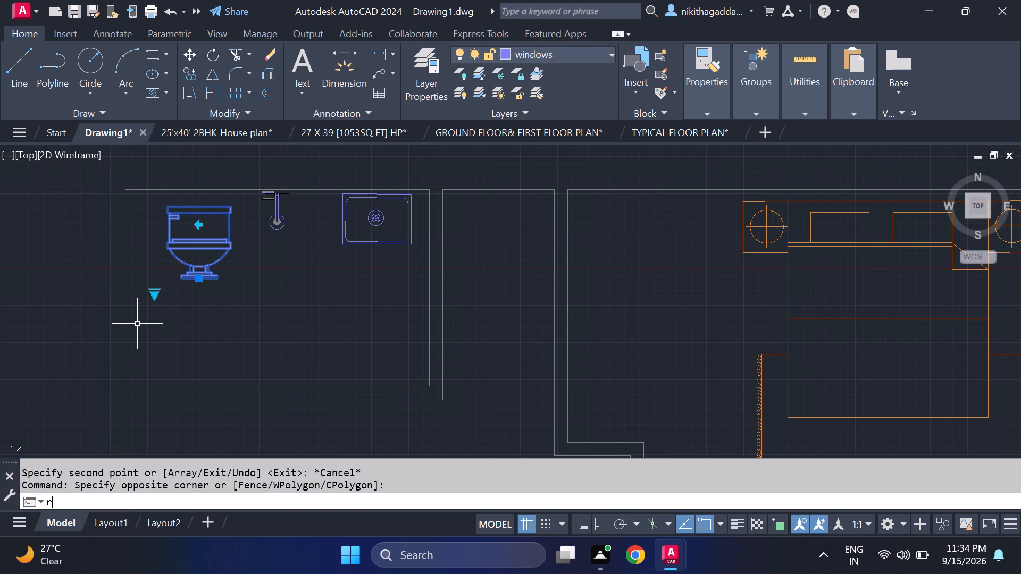
{"action": "key", "text": "Return"}
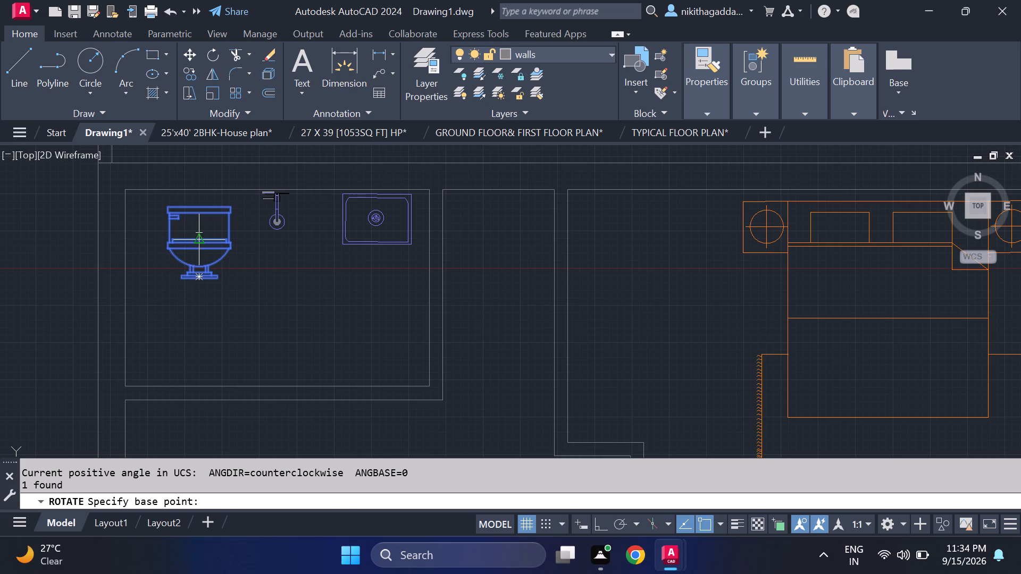
{"action": "left_click", "coordinate": [200, 235]}
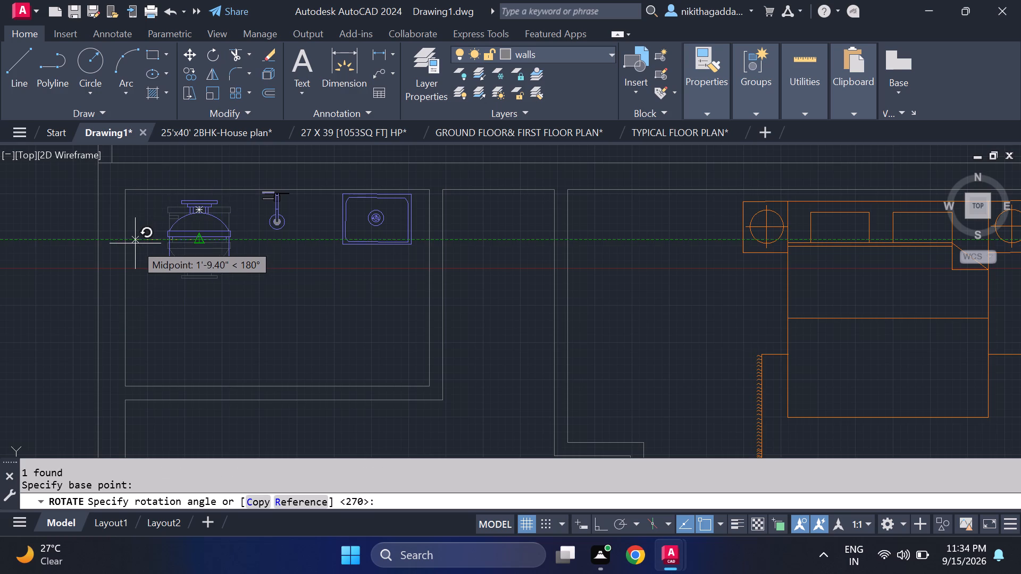
{"action": "left_click", "coordinate": [135, 243]}
Move the rotated toilet north so its narrow foot sits against the north wall of the northwest small room.
{"action": "left_click", "coordinate": [217, 208]}
{"action": "left_click", "coordinate": [170, 276]}
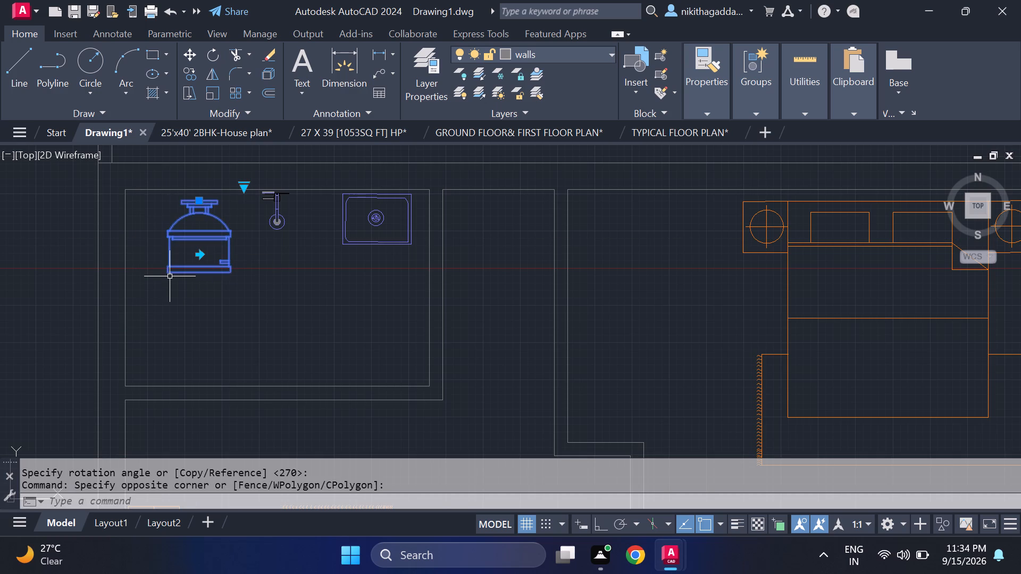
{"action": "key", "text": "m"}
{"action": "key", "text": "Return"}
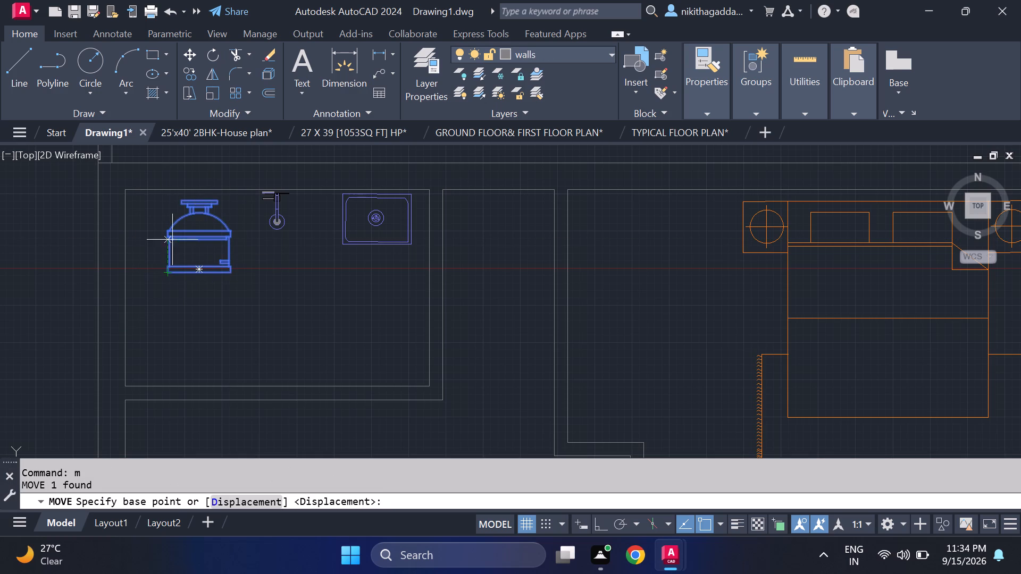
{"action": "scroll", "coordinate": [204, 175], "scroll_direction": "up", "scroll_amount": 2}
{"action": "left_click", "coordinate": [193, 235]}
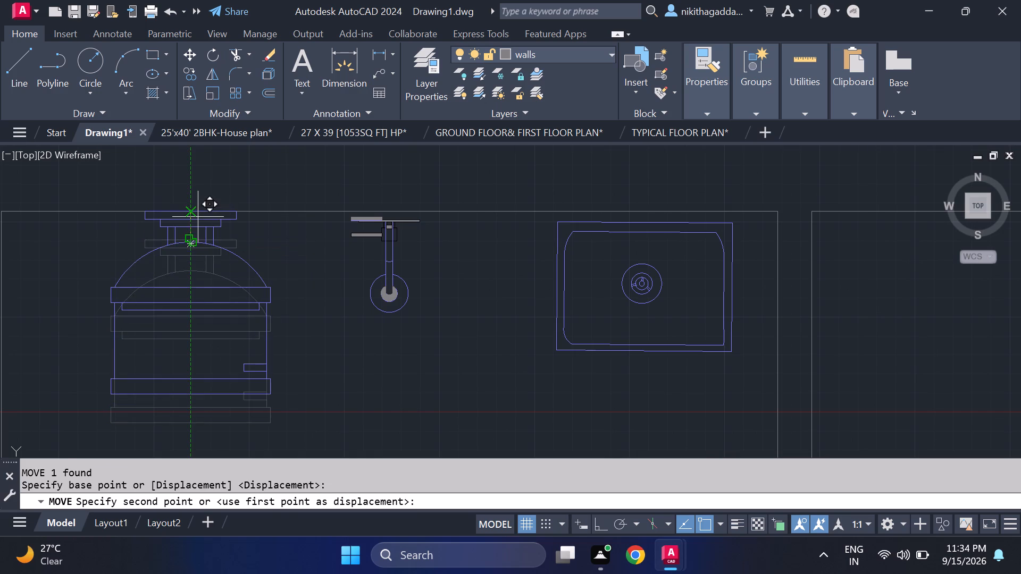
{"action": "left_click", "coordinate": [198, 217]}
On the windows layer, draw a horizontal line through the stove from the kitchen's west wall bend to its east wall.
{"action": "scroll", "coordinate": [337, 273], "scroll_direction": "down", "scroll_amount": 3}
{"action": "scroll", "coordinate": [383, 334], "scroll_direction": "down", "scroll_amount": 4}
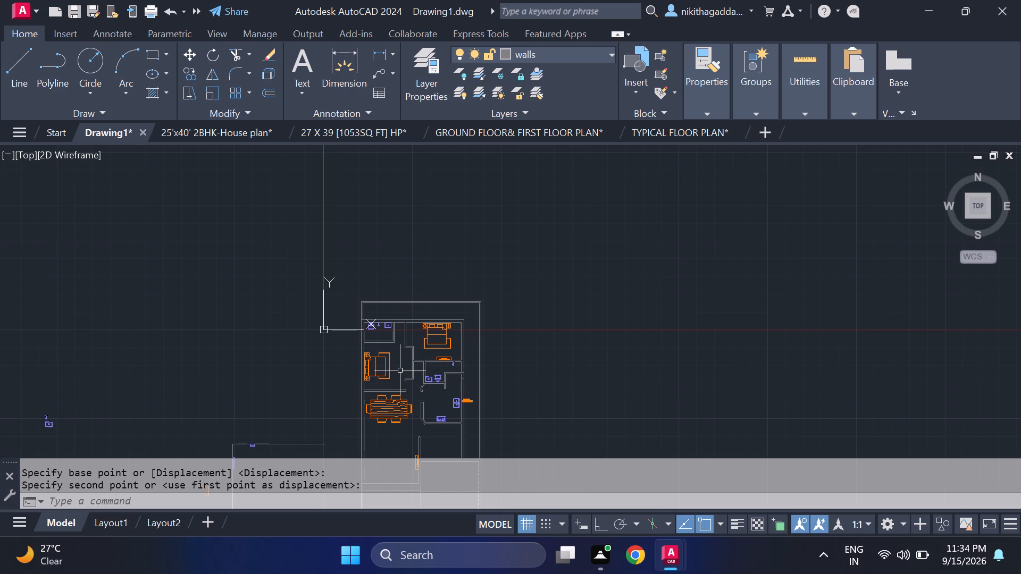
{"action": "scroll", "coordinate": [409, 379], "scroll_direction": "up", "scroll_amount": 1}
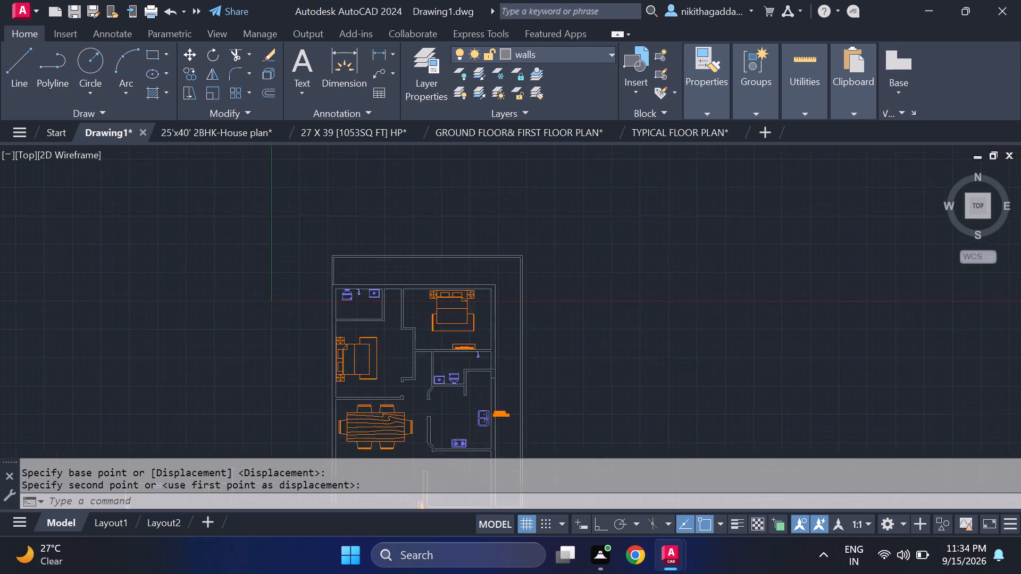
{"action": "scroll", "coordinate": [411, 381], "scroll_direction": "up", "scroll_amount": 2}
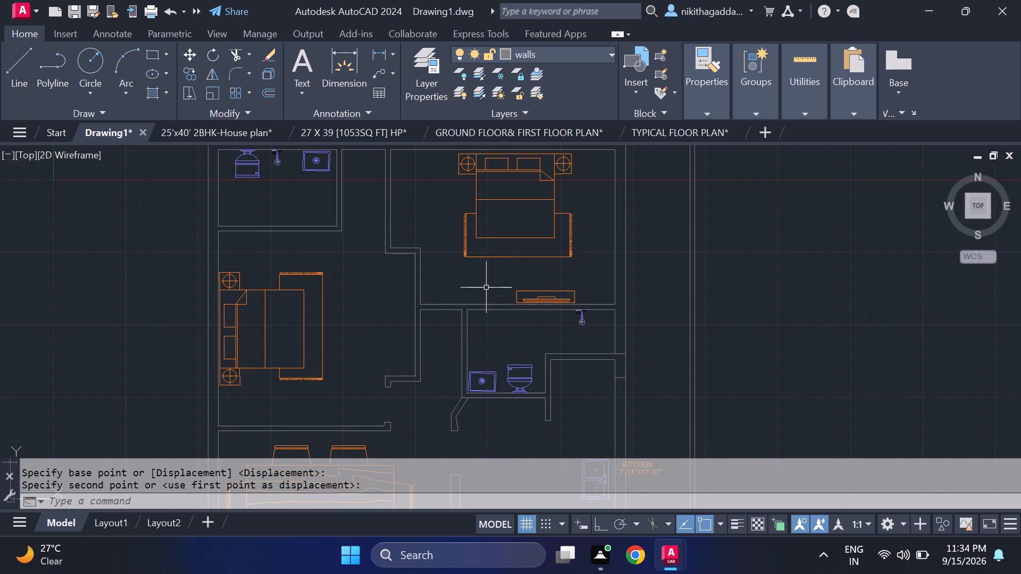
{"action": "left_click", "coordinate": [609, 58]}
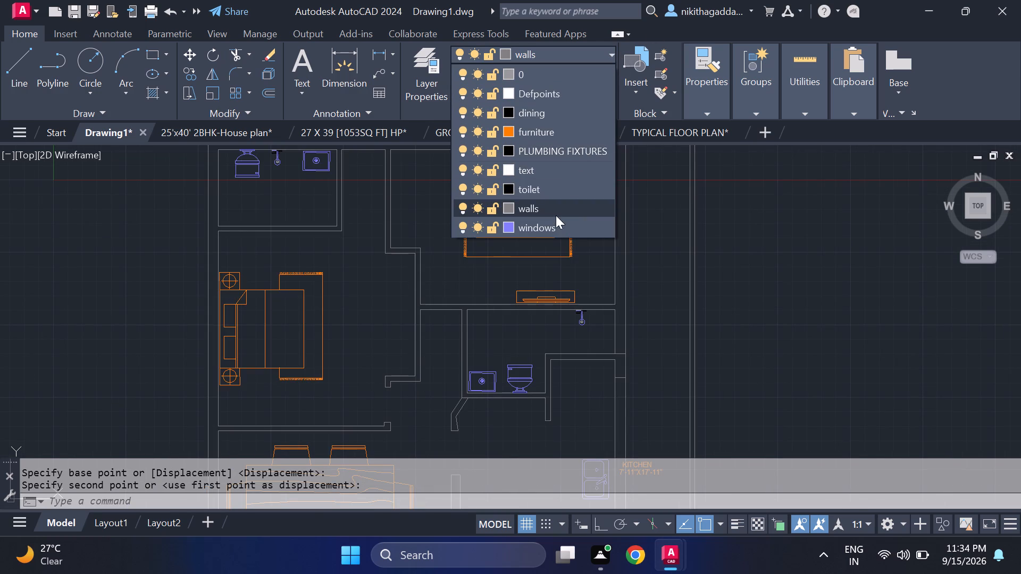
{"action": "left_click", "coordinate": [560, 225]}
{"action": "key", "text": "l"}
{"action": "key", "text": "Return"}
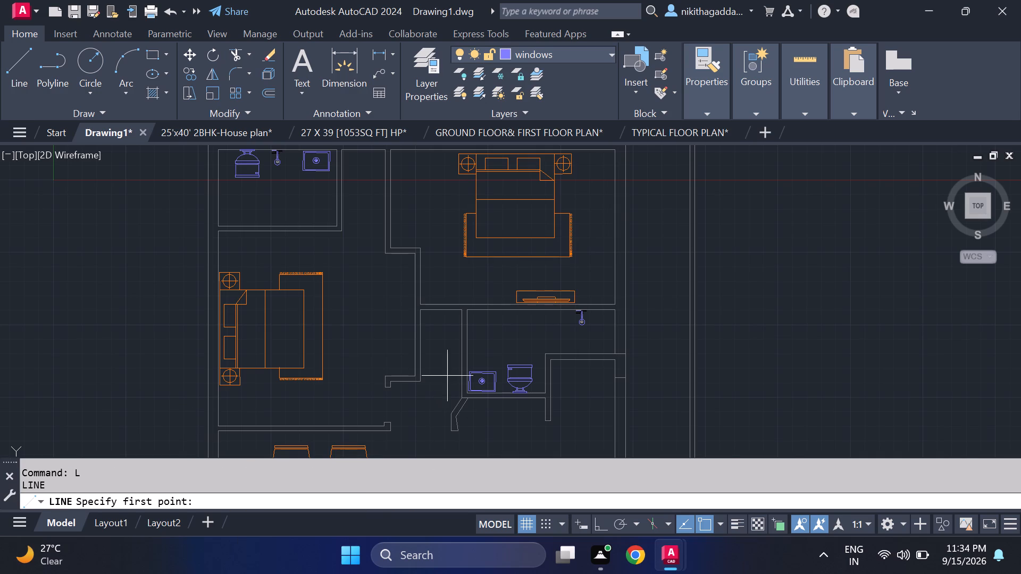
{"action": "scroll", "coordinate": [446, 374], "scroll_direction": "up", "scroll_amount": 1}
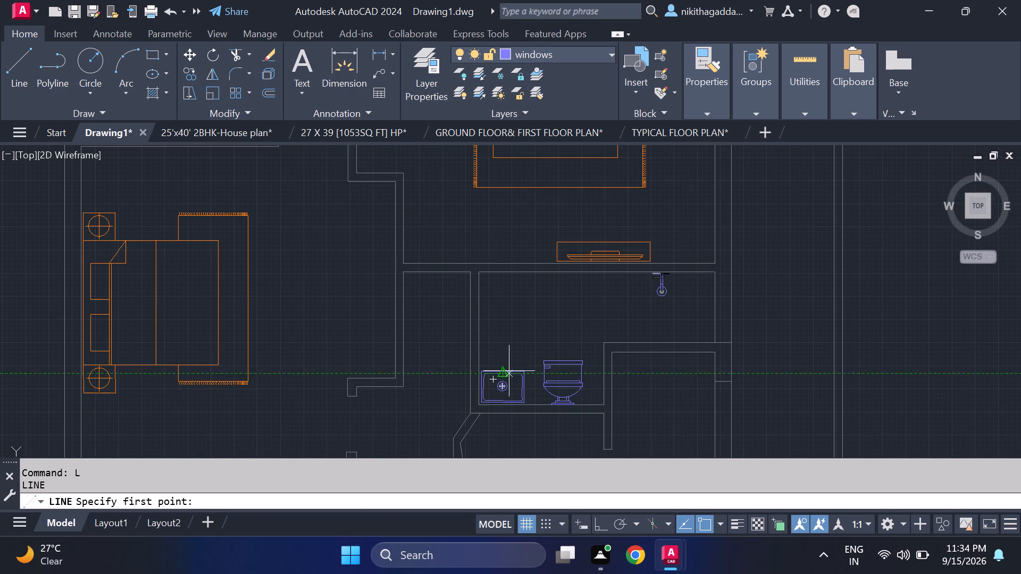
{"action": "scroll", "coordinate": [555, 381], "scroll_direction": "down", "scroll_amount": 3}
{"action": "middle_click_drag", "start_coordinate": [578, 416], "coordinate": [524, 333]}
{"action": "scroll", "coordinate": [512, 374], "scroll_direction": "up", "scroll_amount": 3}
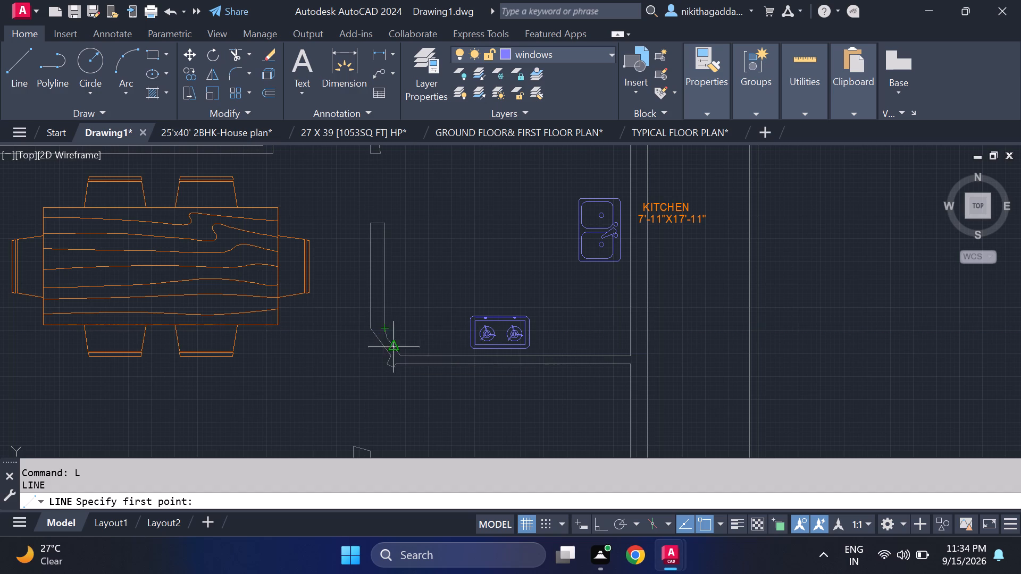
{"action": "left_click", "coordinate": [388, 326]}
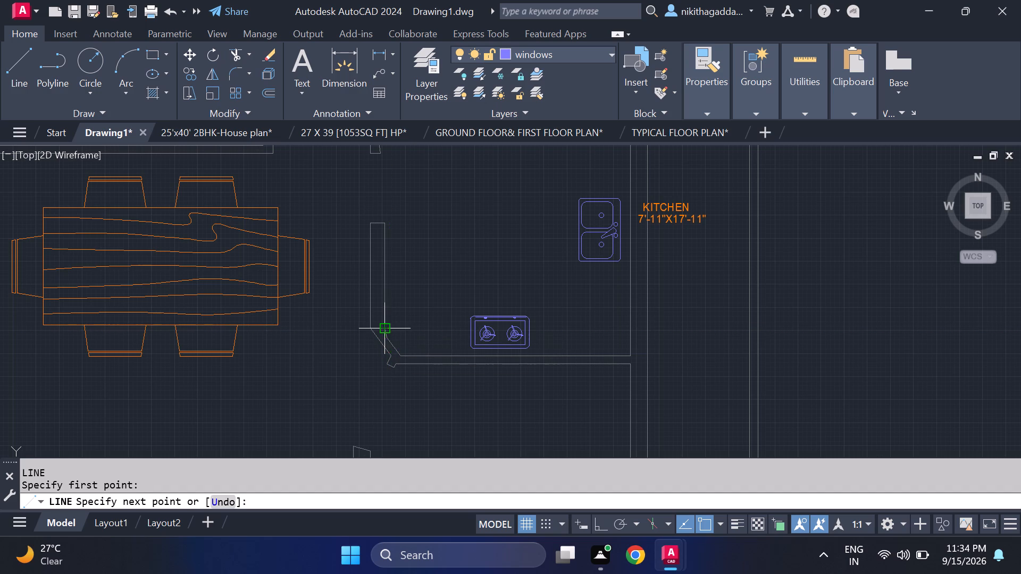
{"action": "left_click", "coordinate": [632, 331]}
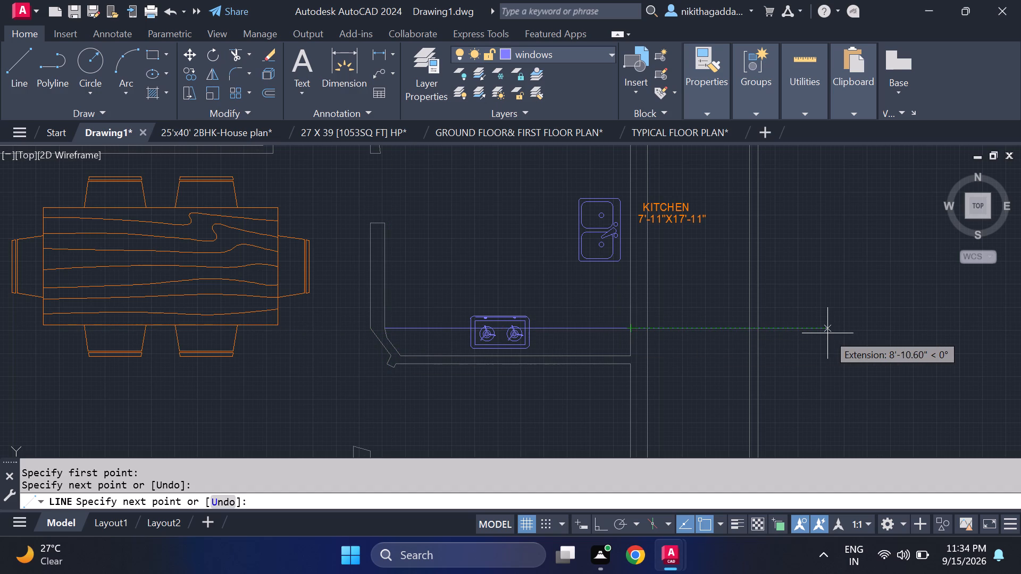
{"action": "key", "text": "Escape"}
On the walls layer, draw a horizontal line from the upper corner of the wall end north of the dining table east to the angled wall.
{"action": "scroll", "coordinate": [780, 364], "scroll_direction": "down", "scroll_amount": 3}
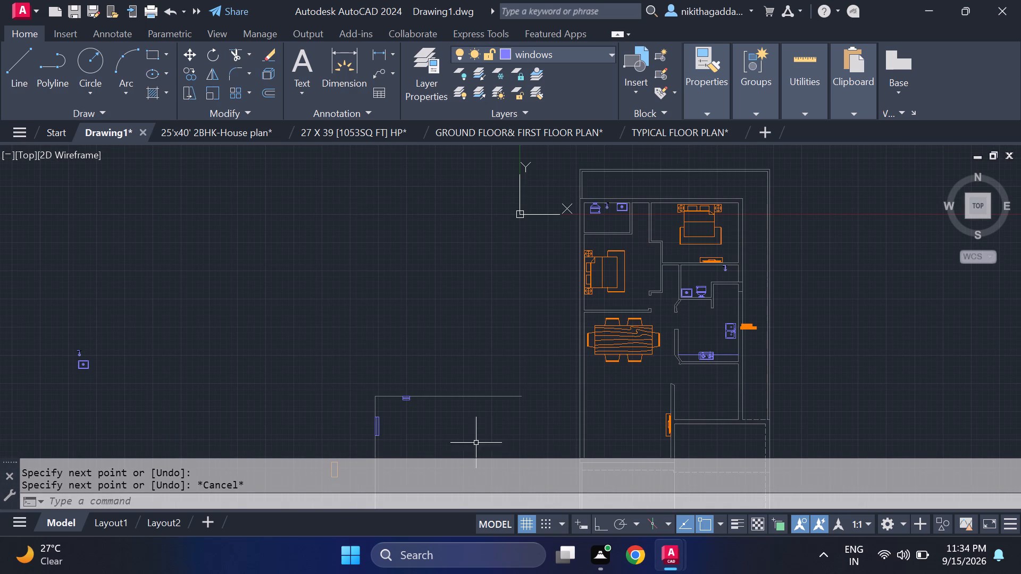
{"action": "middle_click_drag", "start_coordinate": [451, 418], "coordinate": [419, 368]}
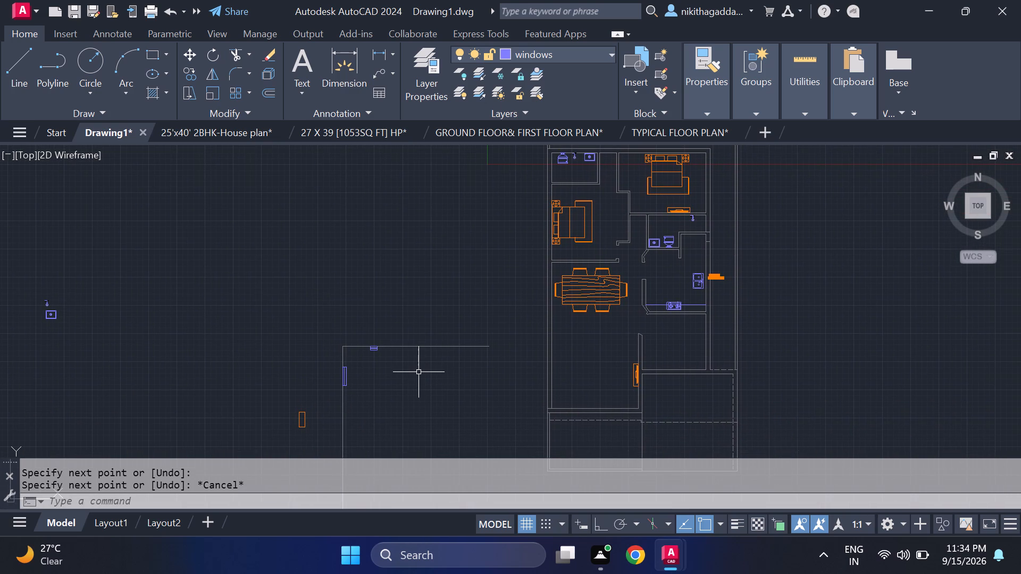
{"action": "scroll", "coordinate": [405, 377], "scroll_direction": "down", "scroll_amount": 3}
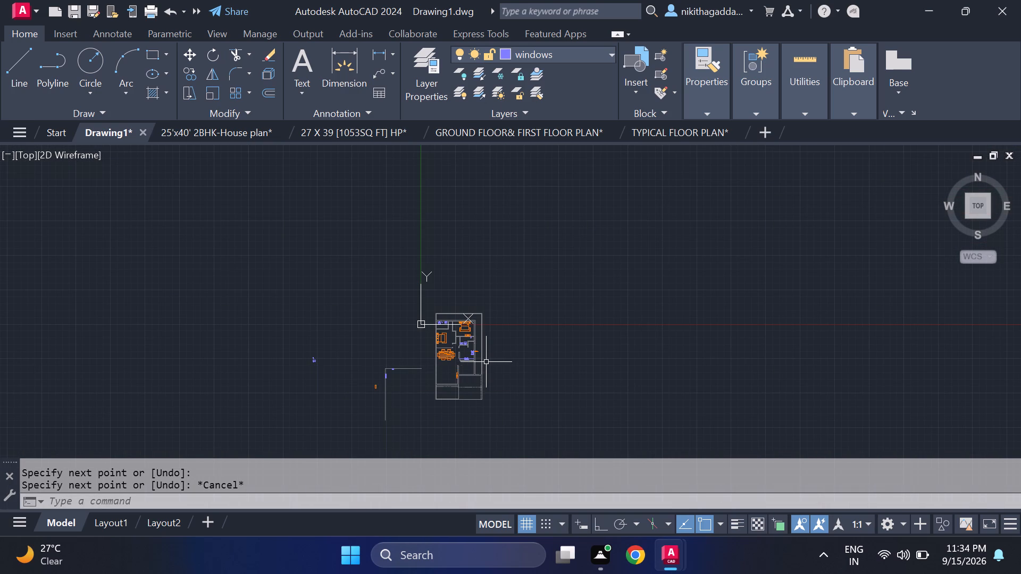
{"action": "left_click", "coordinate": [599, 55]}
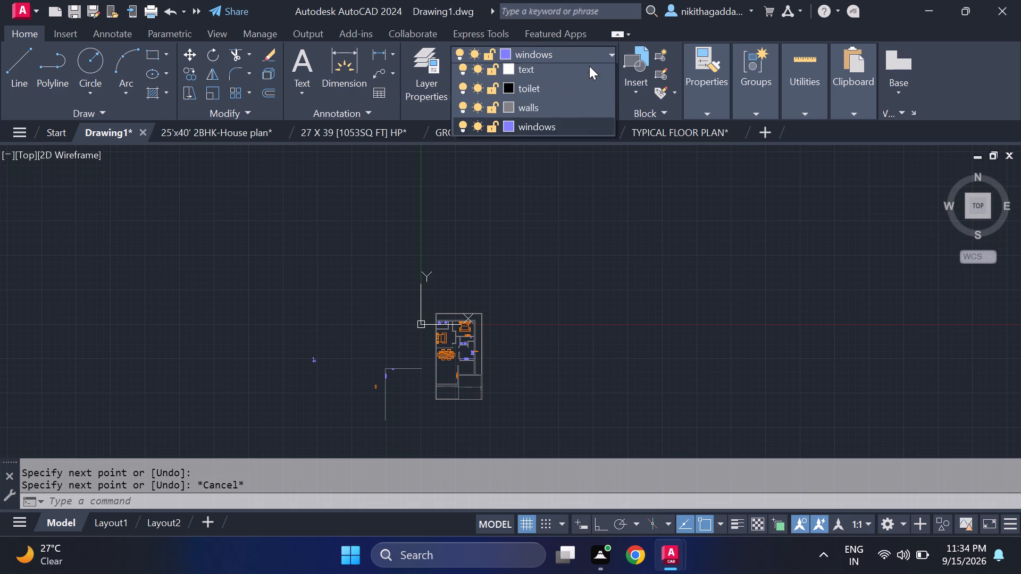
{"action": "left_click", "coordinate": [547, 210]}
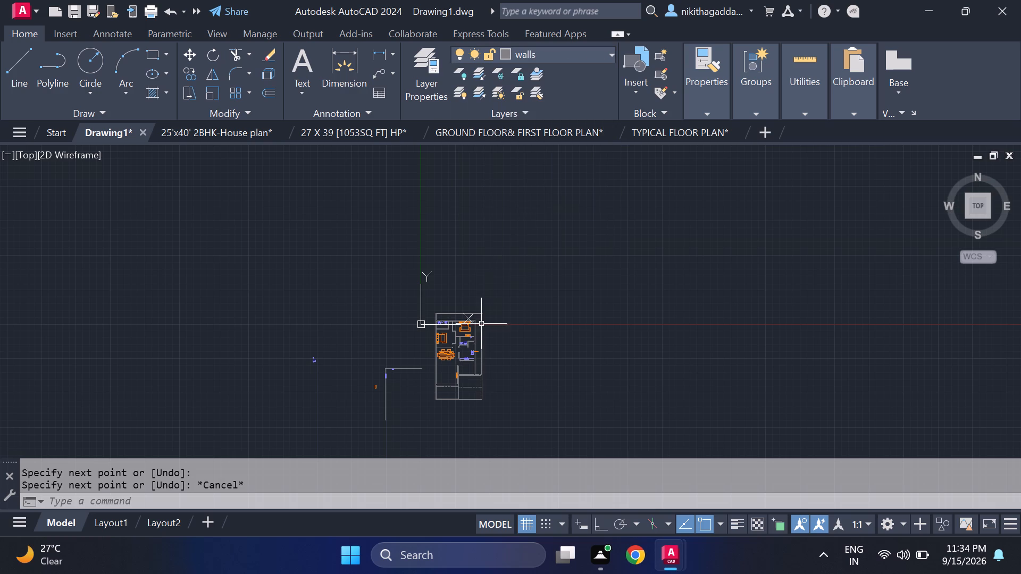
{"action": "scroll", "coordinate": [476, 343], "scroll_direction": "up", "scroll_amount": 4}
{"action": "scroll", "coordinate": [383, 412], "scroll_direction": "up", "scroll_amount": 2}
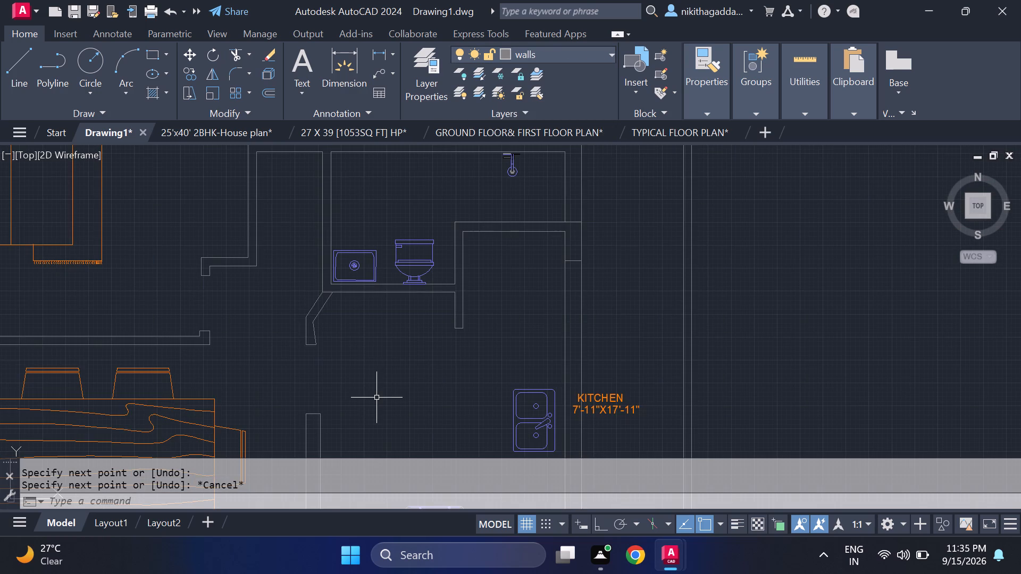
{"action": "key", "text": "l"}
{"action": "key", "text": "Return"}
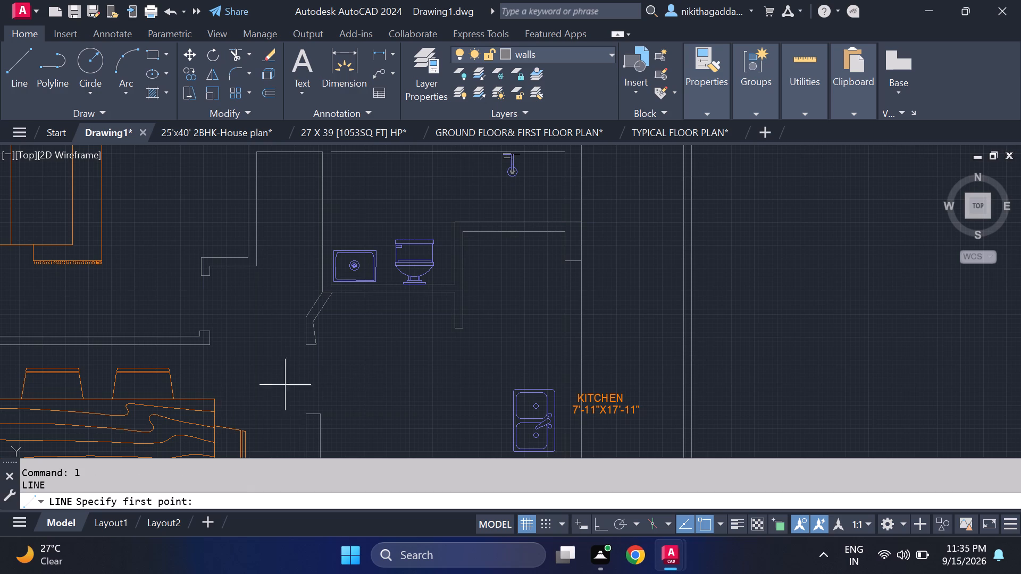
{"action": "scroll", "coordinate": [218, 339], "scroll_direction": "up", "scroll_amount": 2}
{"action": "left_click", "coordinate": [198, 323]}
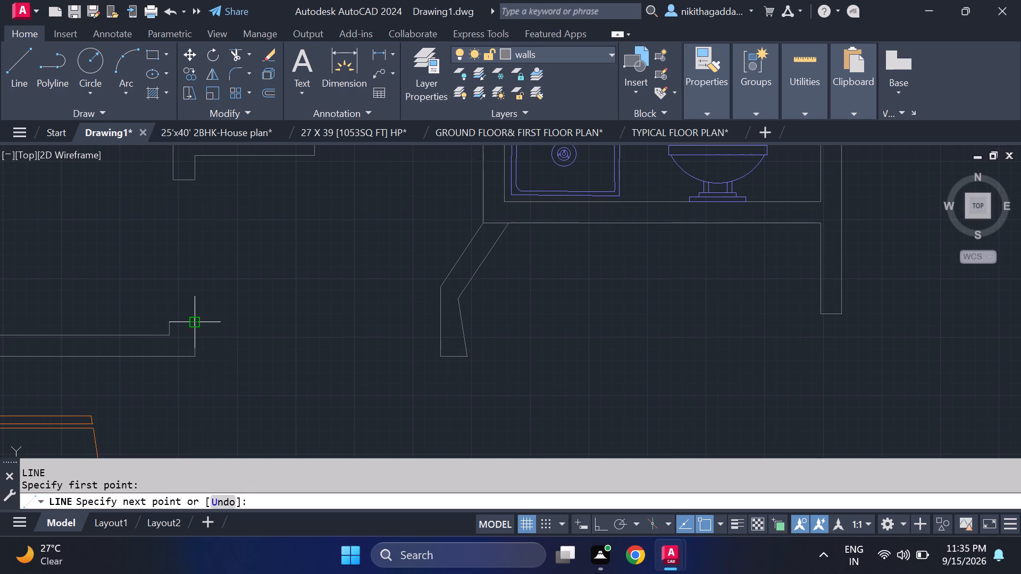
{"action": "left_click", "coordinate": [439, 324]}
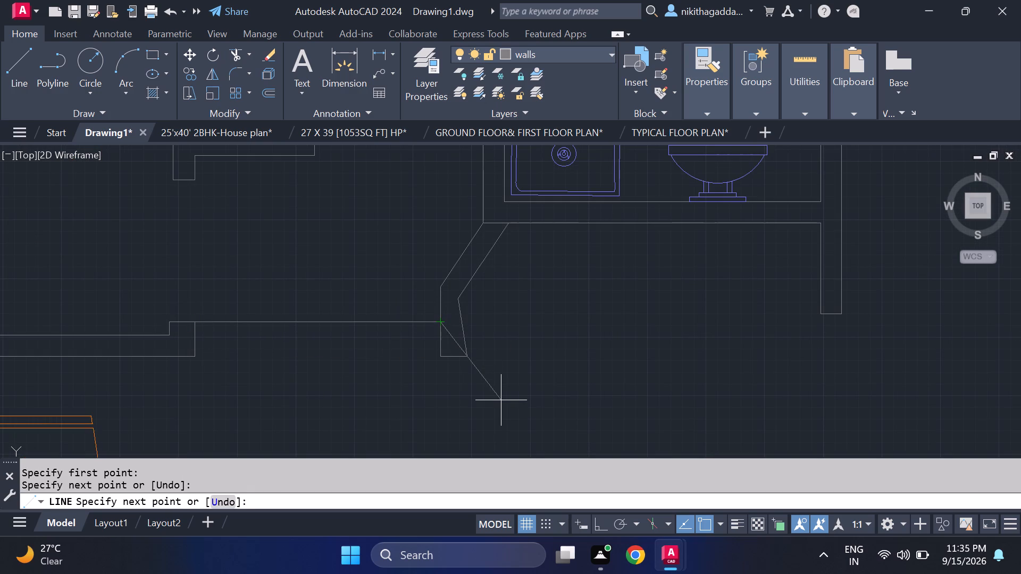
{"action": "key", "text": "Escape"}
Draw a second parallel line from the same wall end's lower corner east to the angled wall's bottom corner.
{"action": "key", "text": "space"}
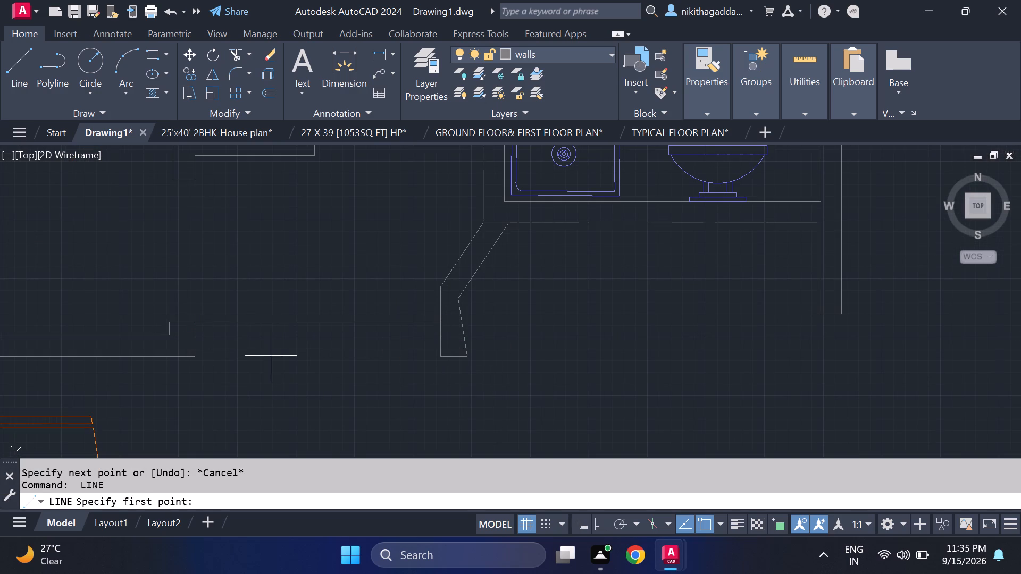
{"action": "left_click", "coordinate": [192, 358]}
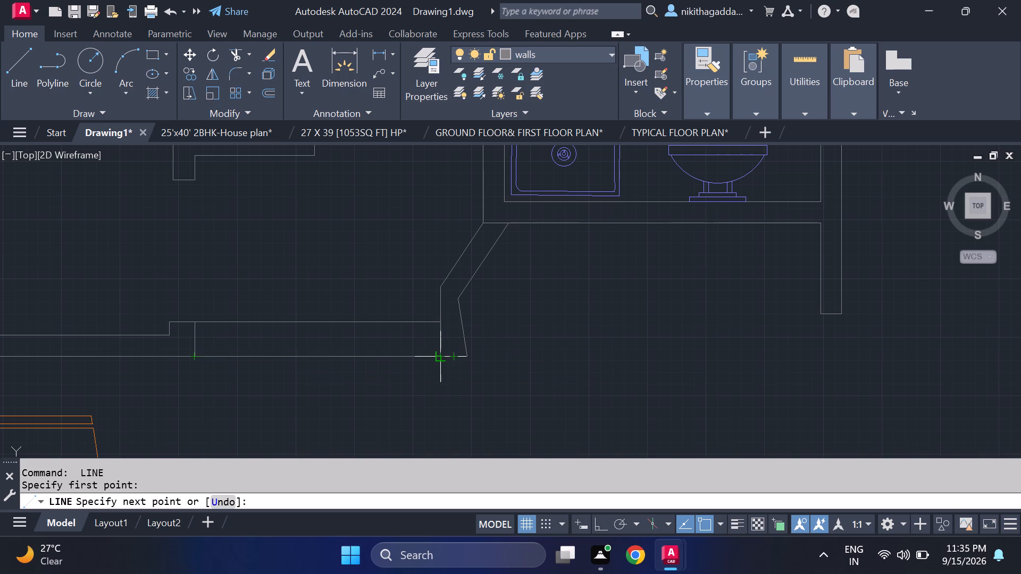
{"action": "left_click", "coordinate": [440, 358]}
{"action": "key", "text": "Escape"}
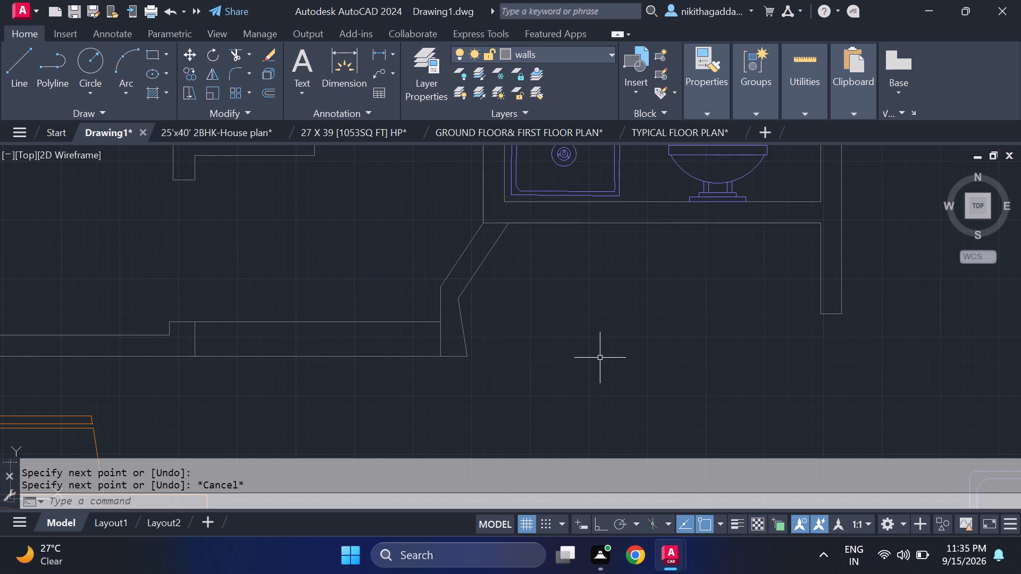
Draw a horizontal wall line from the short wall stub's southwest corner, southeast of the toilet, west to the angled wall.
{"action": "key", "text": "l"}
{"action": "key", "text": "Return"}
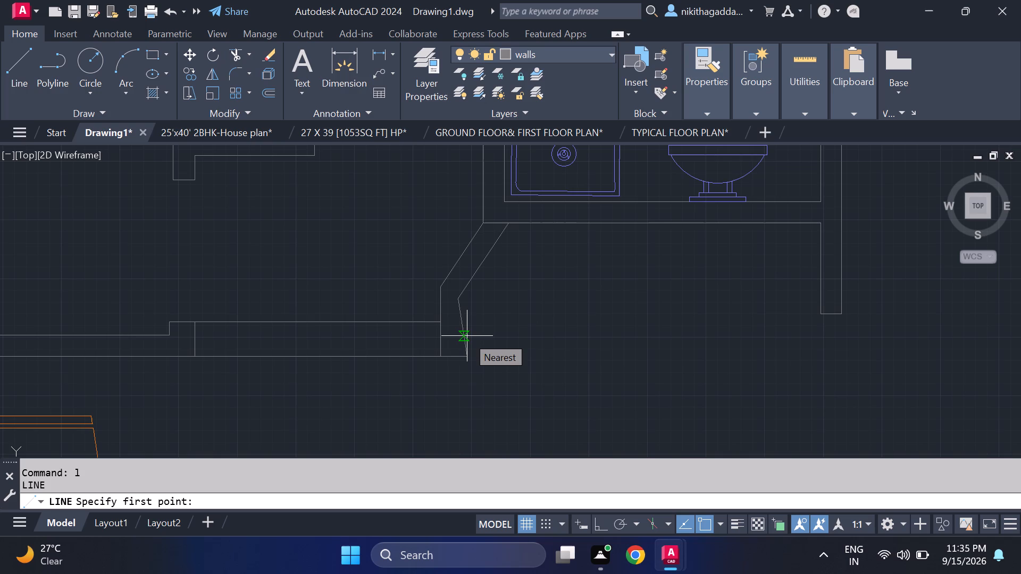
{"action": "left_click", "coordinate": [818, 313]}
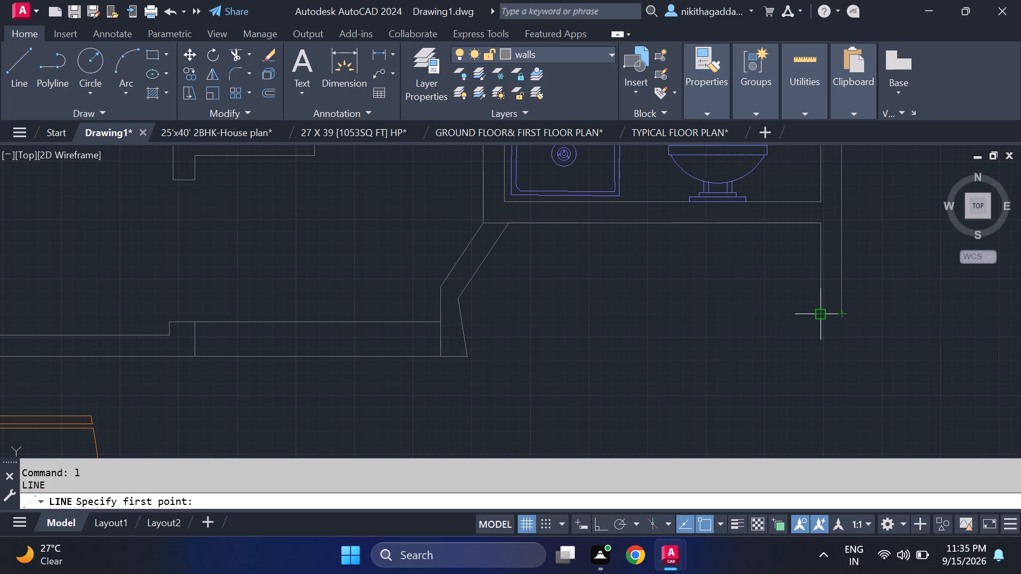
{"action": "left_click", "coordinate": [456, 311]}
{"action": "key", "text": "Escape"}
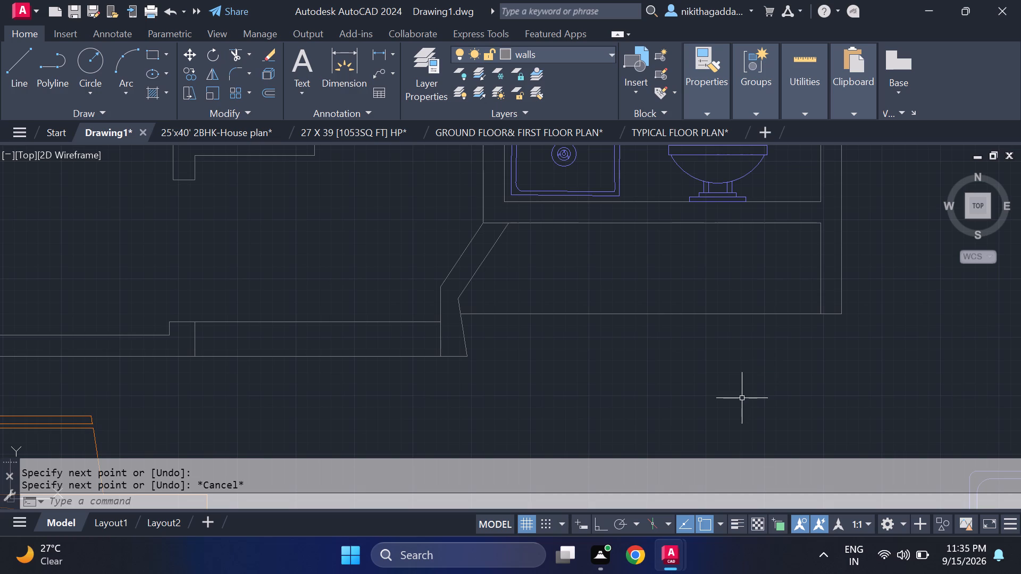
Extend the kitchen's north boundary with a horizontal line from the wall stub's southeast corner east to the kitchen's east wall.
{"action": "scroll", "coordinate": [743, 397], "scroll_direction": "down", "scroll_amount": 4}
{"action": "scroll", "coordinate": [748, 400], "scroll_direction": "up", "scroll_amount": 2}
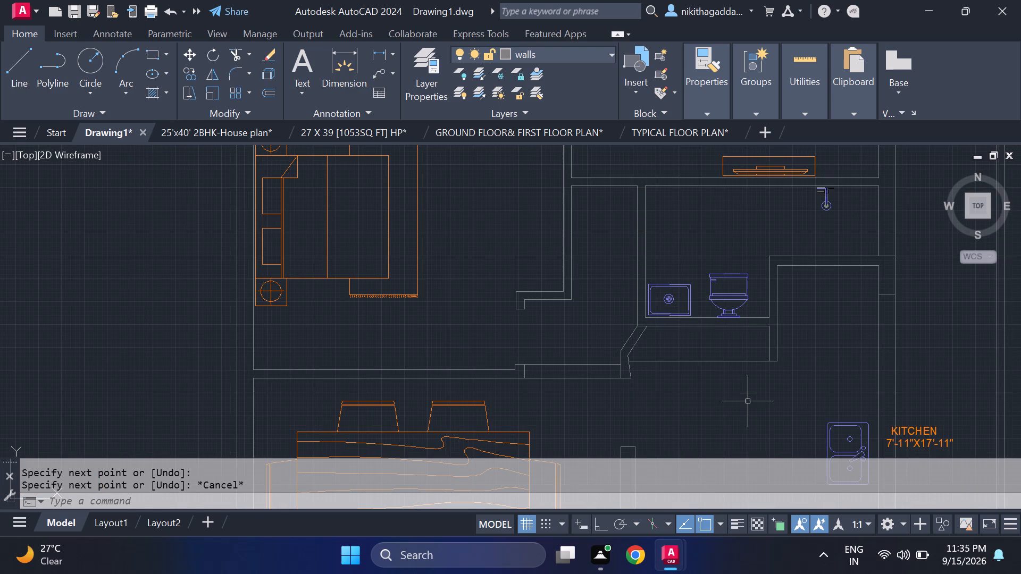
{"action": "key", "text": "l"}
{"action": "key", "text": "Return"}
{"action": "scroll", "coordinate": [800, 360], "scroll_direction": "up", "scroll_amount": 2}
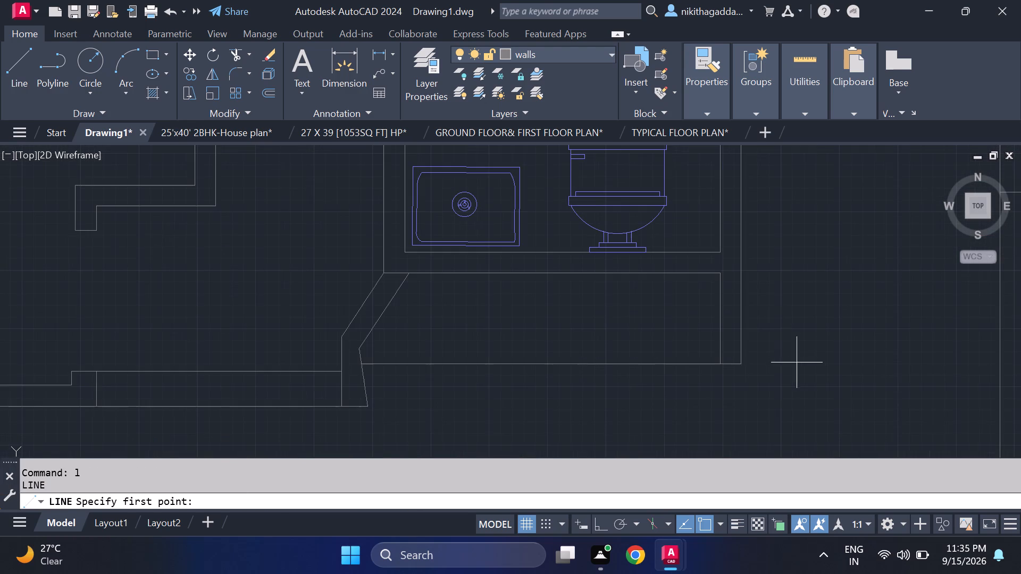
{"action": "left_click", "coordinate": [739, 361]}
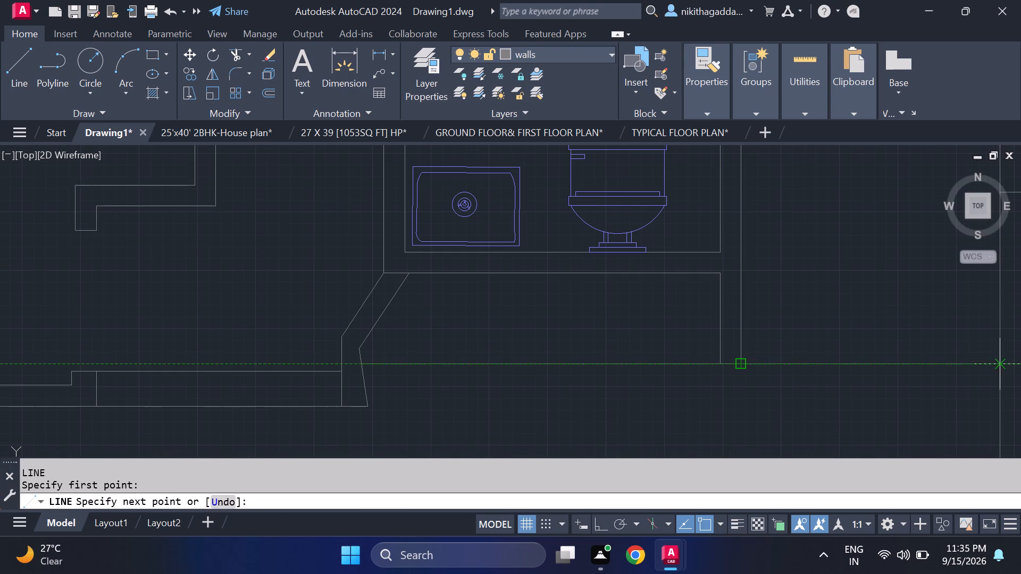
{"action": "left_click", "coordinate": [1004, 366]}
{"action": "key", "text": "Escape"}
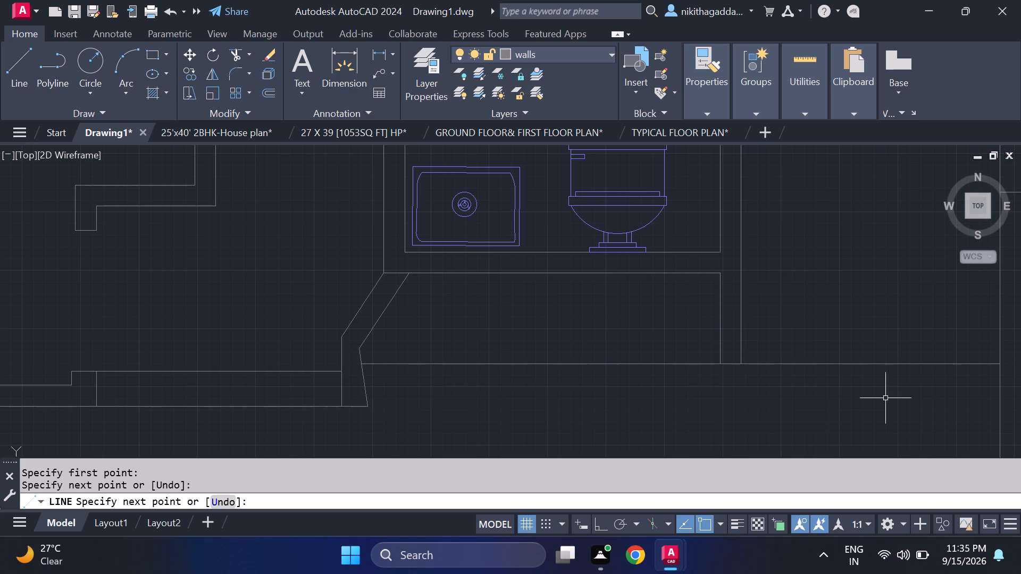
On the windows layer, outline a closed rectangle with lines at the east end of the narrow space directly south of the toilet.
{"action": "scroll", "coordinate": [830, 285], "scroll_direction": "down", "scroll_amount": 5}
{"action": "scroll", "coordinate": [798, 320], "scroll_direction": "up", "scroll_amount": 3}
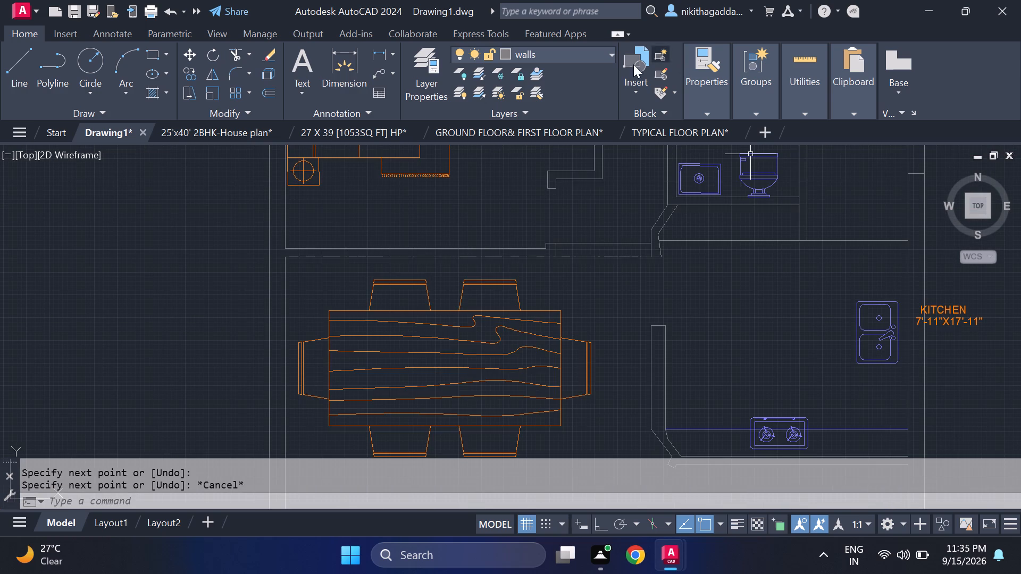
{"action": "left_click", "coordinate": [608, 53]}
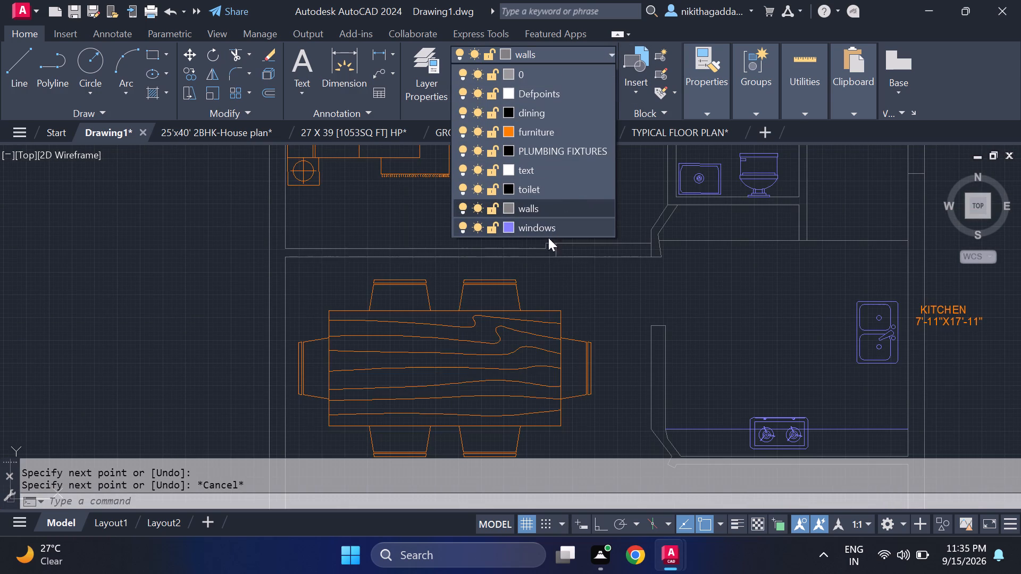
{"action": "left_click", "coordinate": [551, 226]}
{"action": "middle_click_drag", "start_coordinate": [718, 276], "coordinate": [715, 276]}
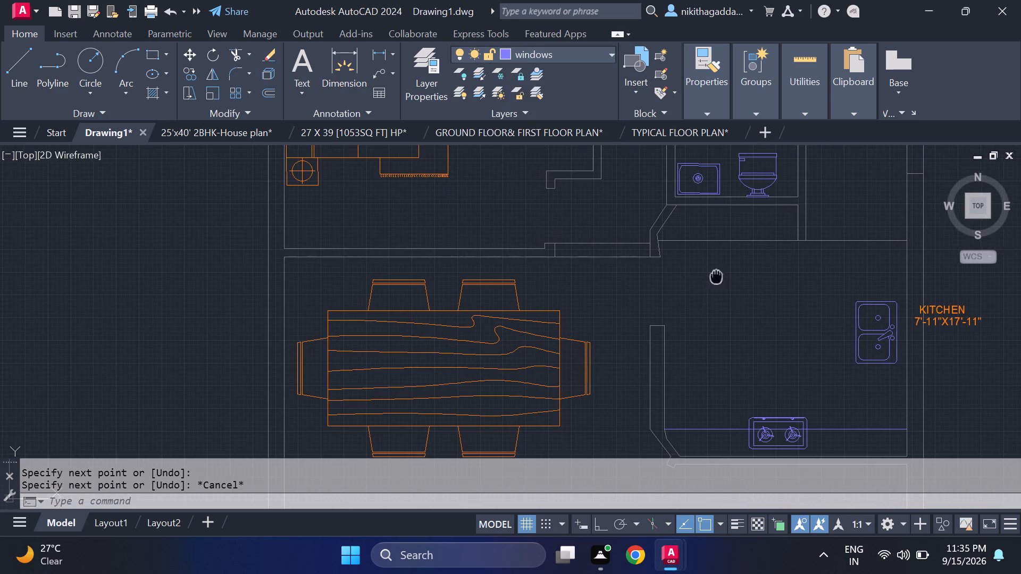
{"action": "middle_click_drag", "start_coordinate": [715, 276], "coordinate": [576, 323]}
{"action": "key", "text": "l"}
{"action": "key", "text": "Return"}
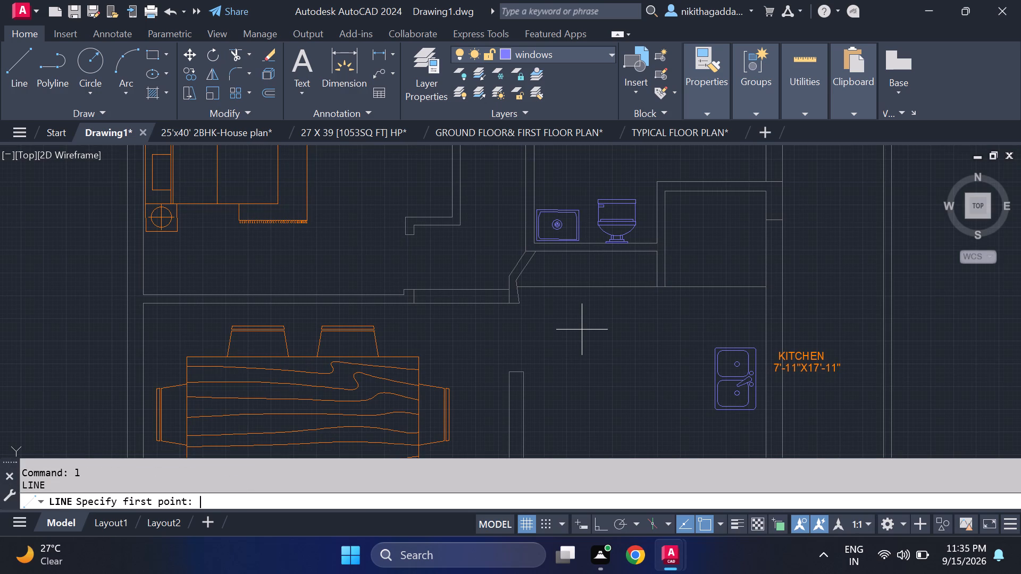
{"action": "scroll", "coordinate": [603, 292], "scroll_direction": "up", "scroll_amount": 2}
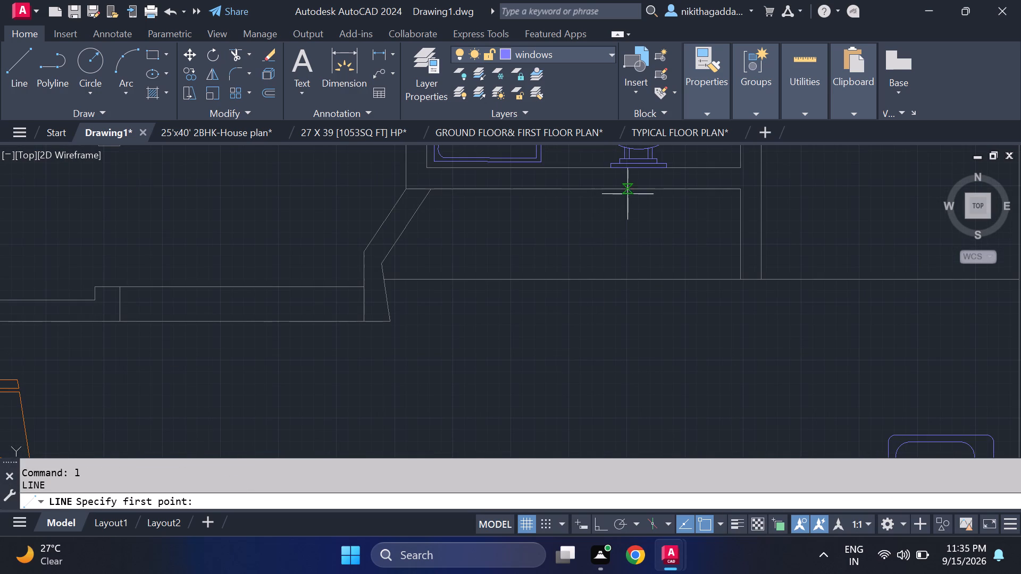
{"action": "left_click", "coordinate": [609, 193]}
{"action": "left_click", "coordinate": [607, 280]}
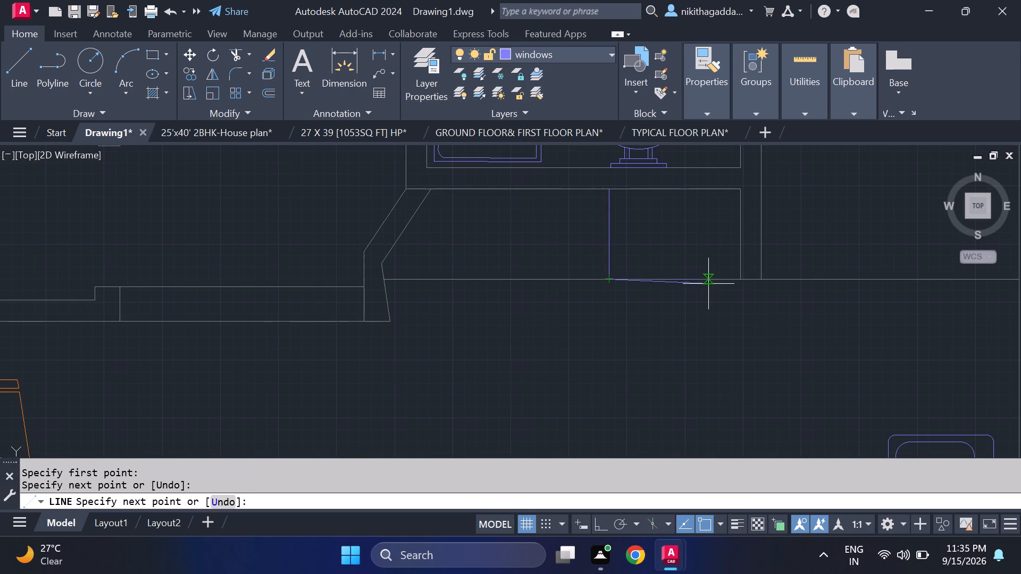
{"action": "left_click", "coordinate": [738, 278]}
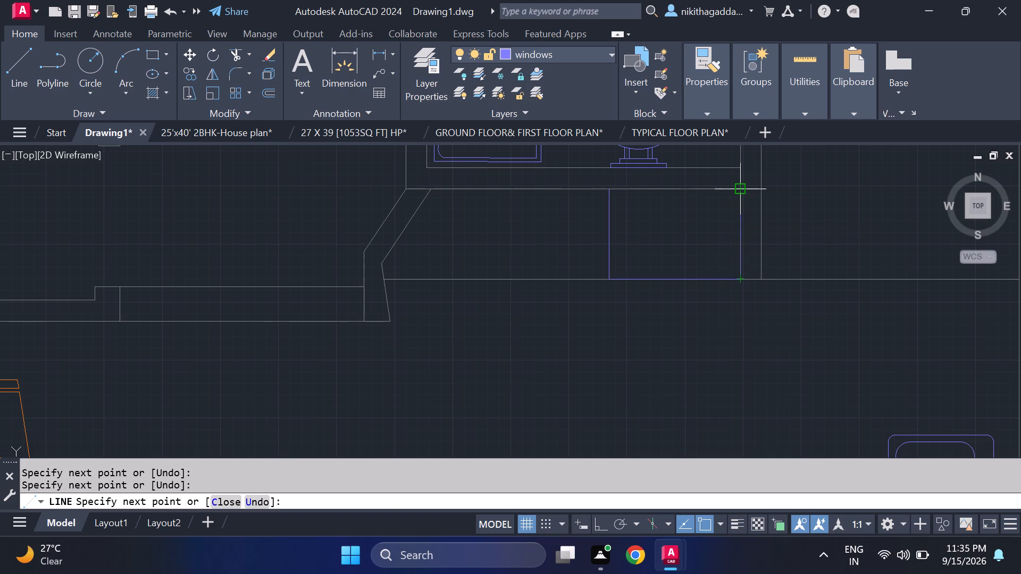
{"action": "left_click", "coordinate": [743, 189]}
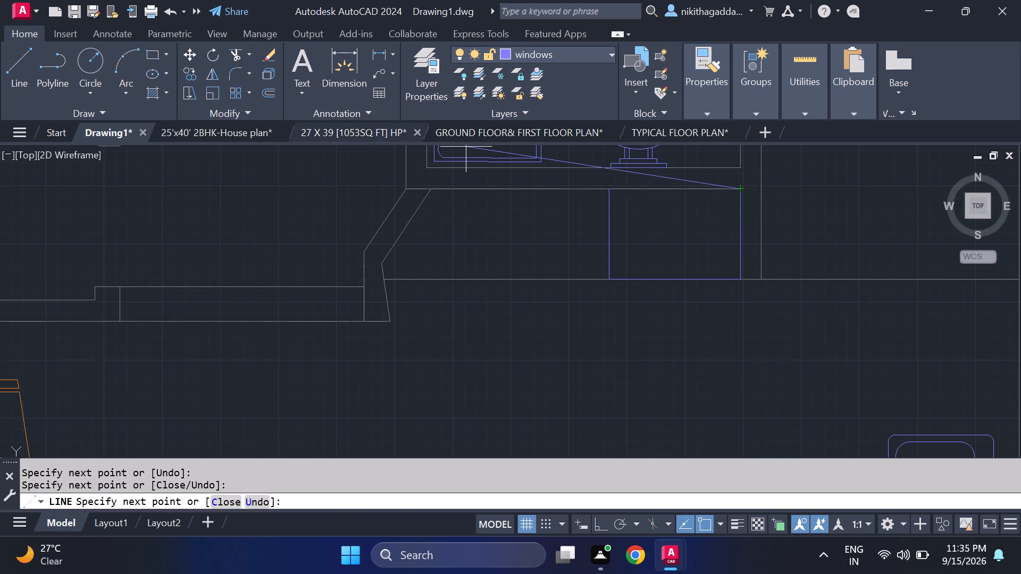
{"action": "left_click", "coordinate": [607, 189]}
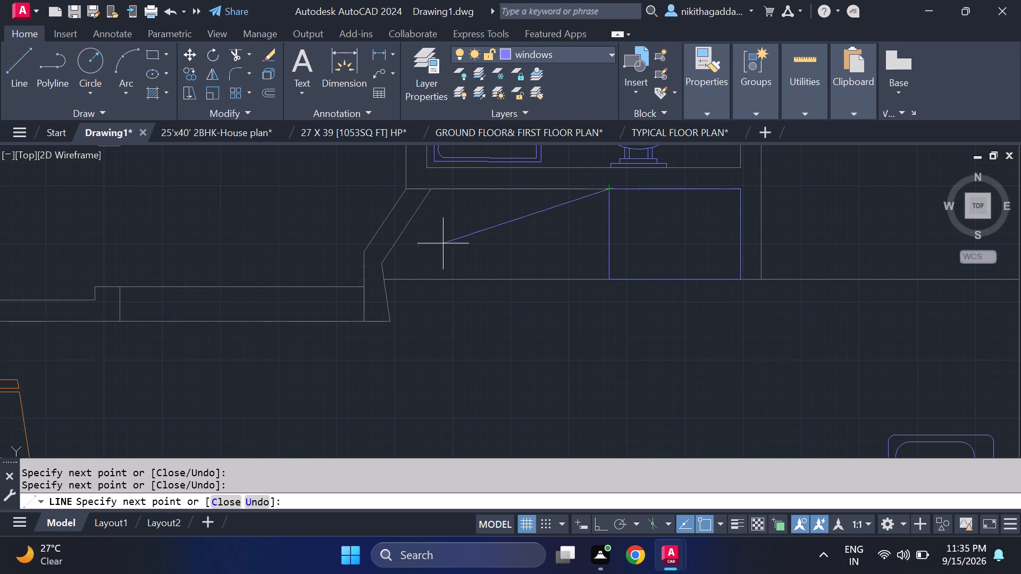
{"action": "key", "text": "Escape"}
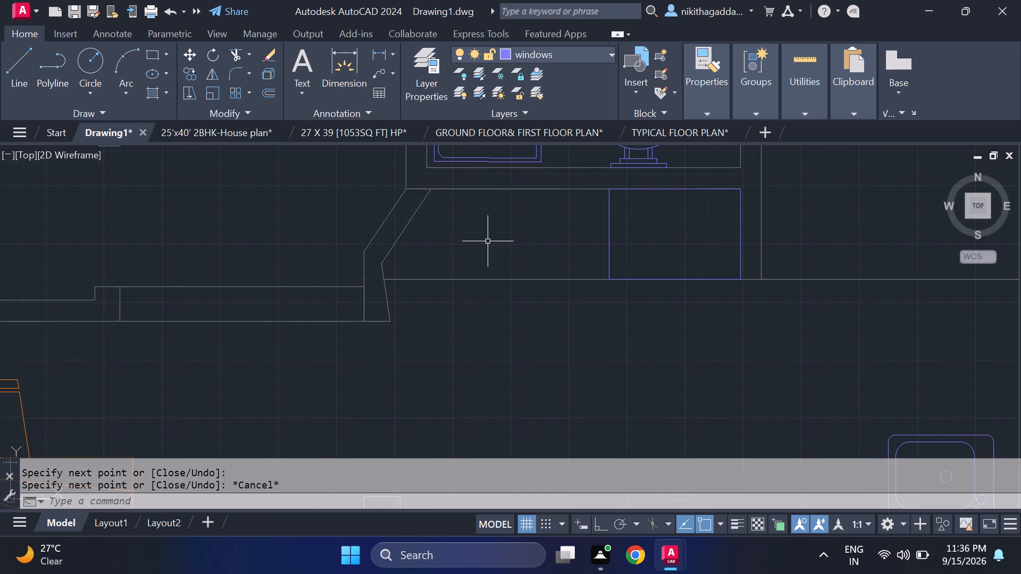
On the furniture layer, insert the Door - Imperial block from the tool palettes into the empty area west of the plan.
{"action": "scroll", "coordinate": [488, 242], "scroll_direction": "down", "scroll_amount": 5}
{"action": "scroll", "coordinate": [540, 325], "scroll_direction": "down", "scroll_amount": 1}
{"action": "scroll", "coordinate": [503, 340], "scroll_direction": "up", "scroll_amount": 2}
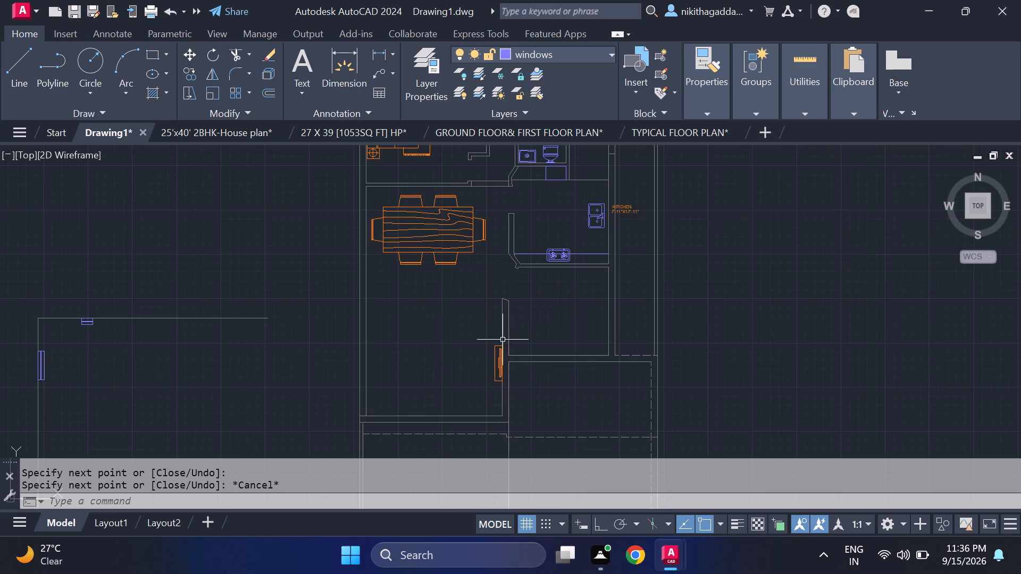
{"action": "scroll", "coordinate": [415, 351], "scroll_direction": "down", "scroll_amount": 1}
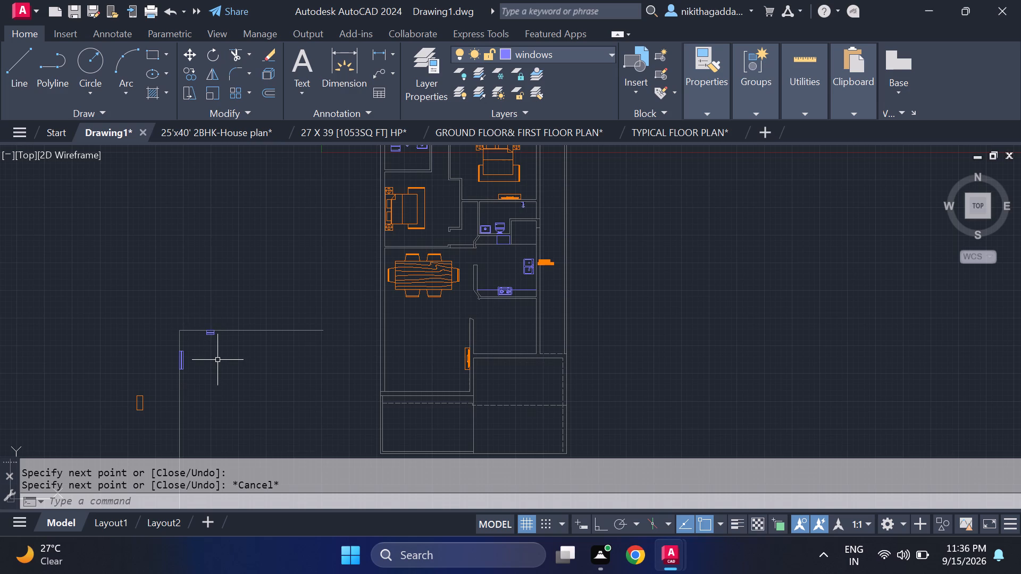
{"action": "key", "text": "d"}
{"action": "key", "text": "Escape"}
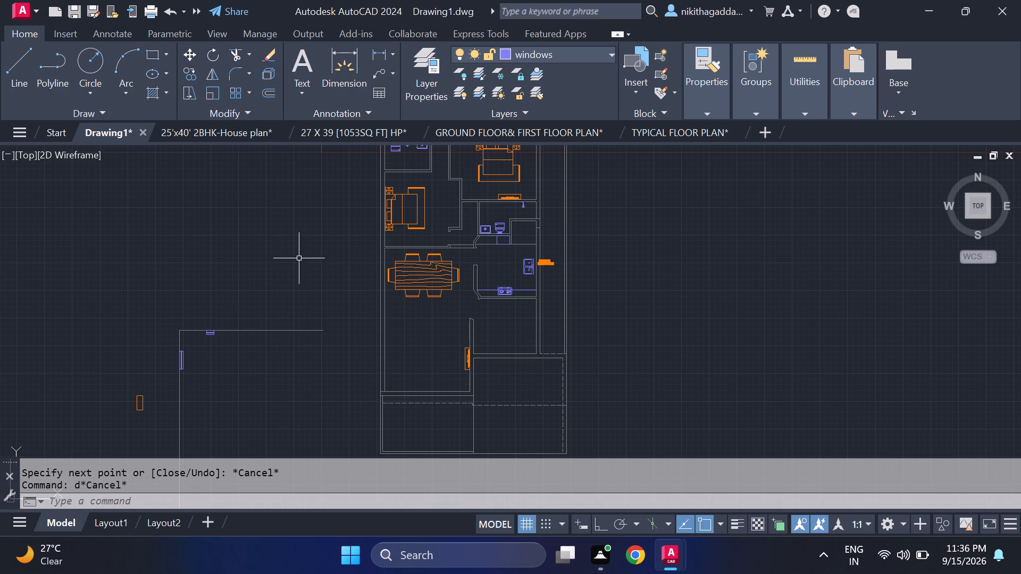
{"action": "left_click", "coordinate": [607, 48]}
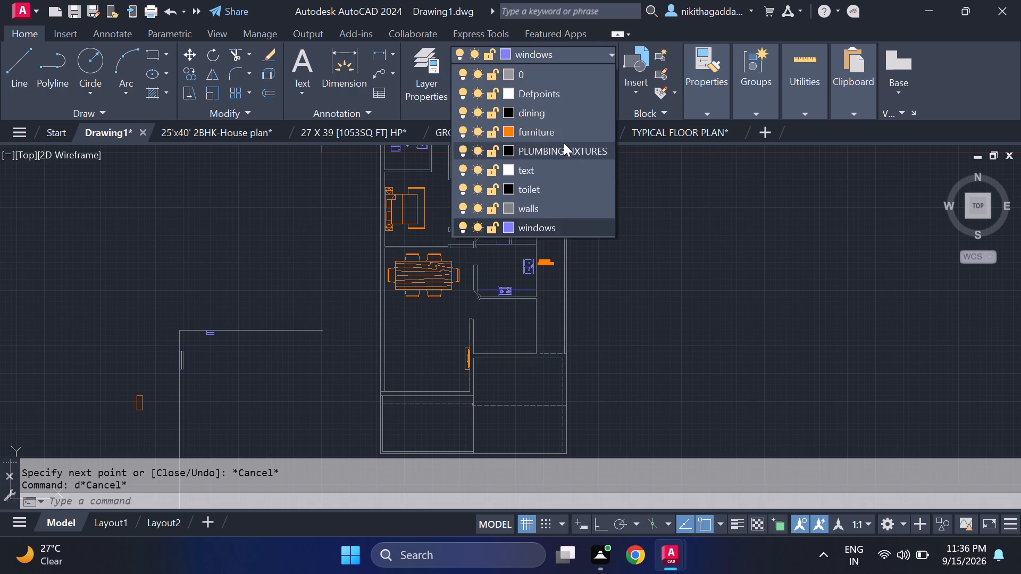
{"action": "left_click", "coordinate": [562, 130]}
{"action": "type", "text": "tp"}
{"action": "key", "text": "Return"}
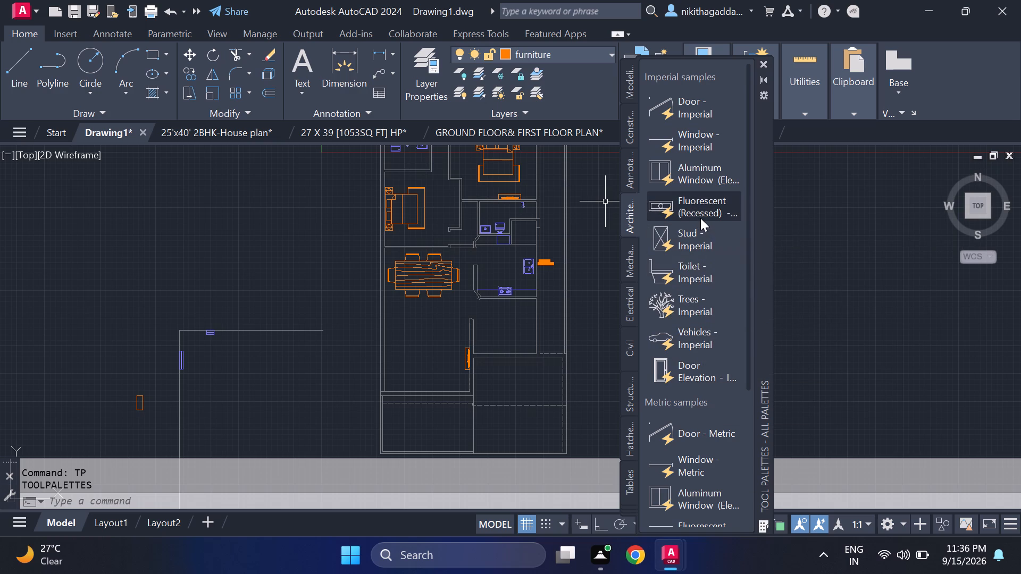
{"action": "left_click_drag", "start_coordinate": [704, 116], "coordinate": [199, 252]}
{"action": "left_click", "coordinate": [763, 65]}
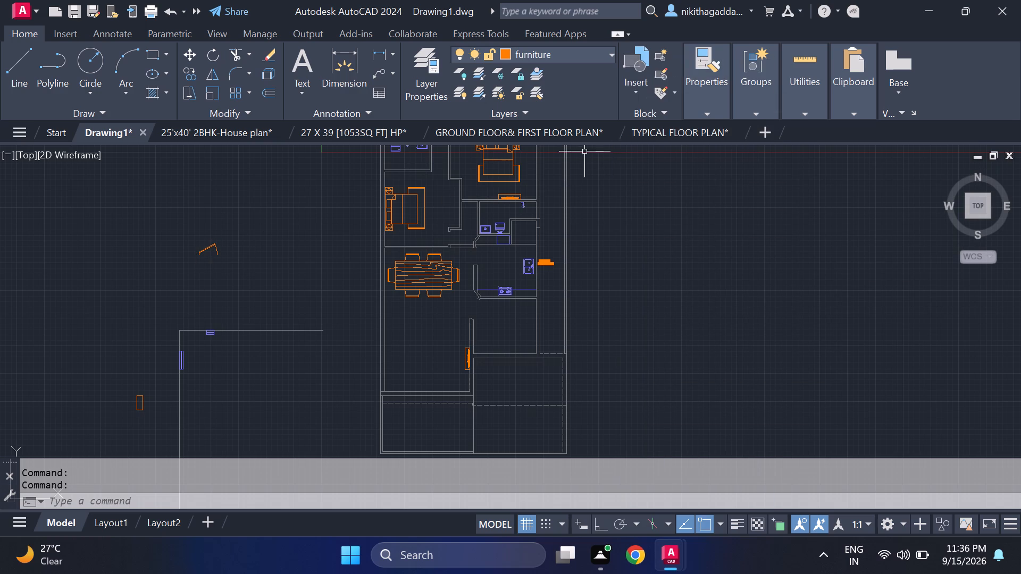
Set the inserted door block's opening angle to Open 90º.
{"action": "left_click_drag", "start_coordinate": [230, 232], "coordinate": [217, 243]}
{"action": "left_click", "coordinate": [120, 293]}
{"action": "left_click", "coordinate": [199, 244]}
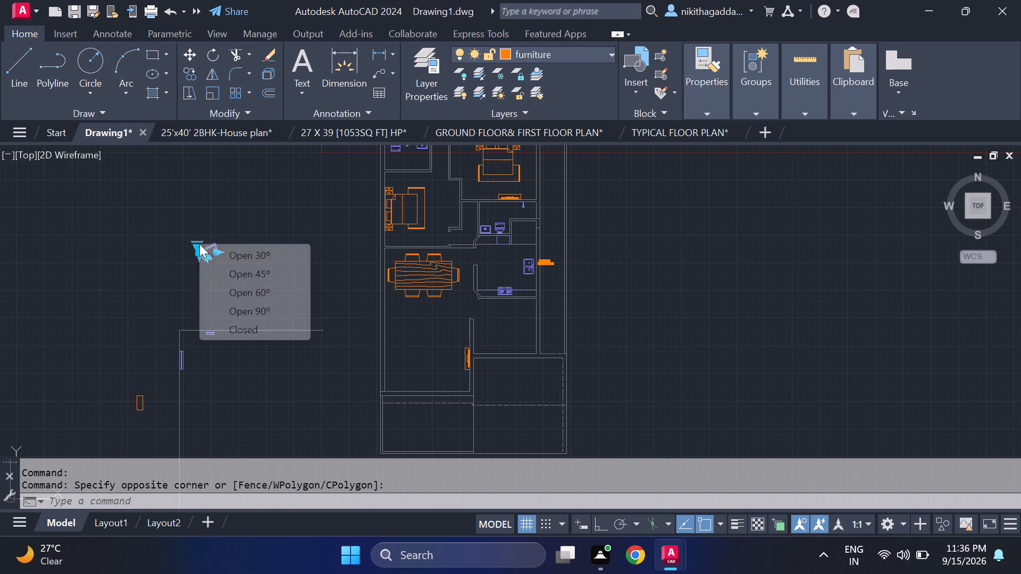
{"action": "left_click", "coordinate": [254, 308]}
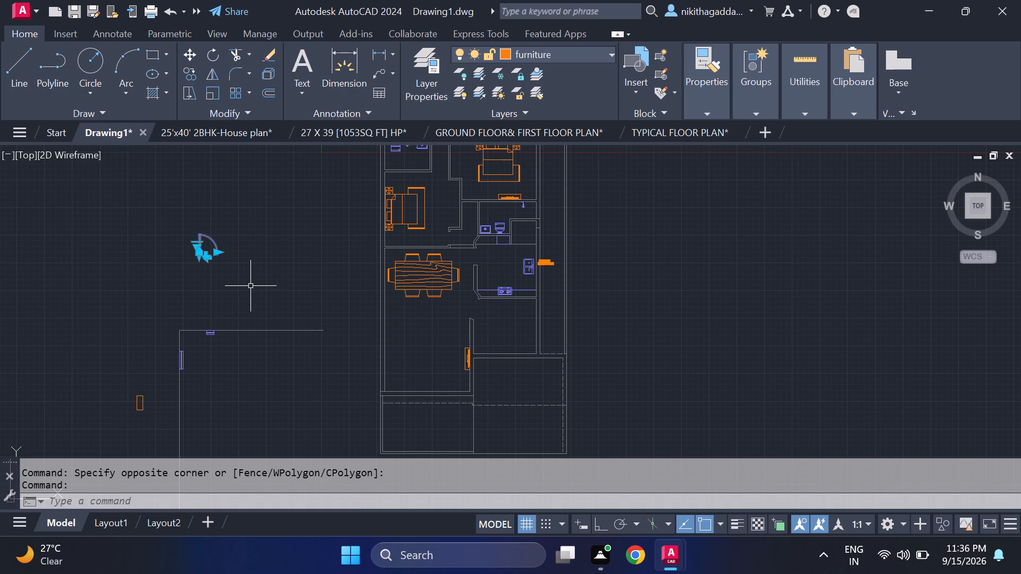
{"action": "key", "text": "Escape"}
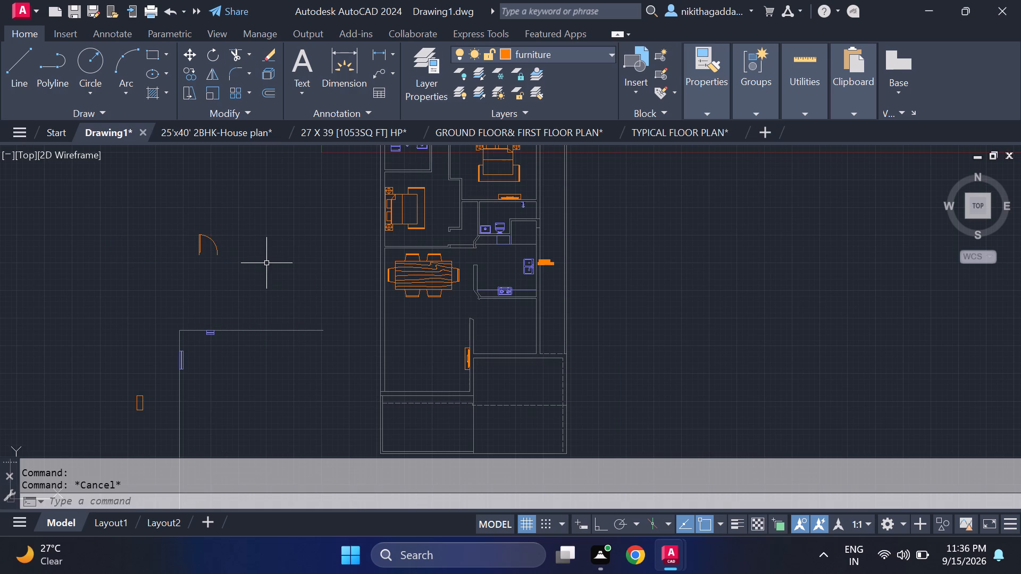
Copy the door from its hinge-side base point to four spots around the original, west of the plan.
{"action": "left_click", "coordinate": [277, 225]}
{"action": "left_click", "coordinate": [167, 261]}
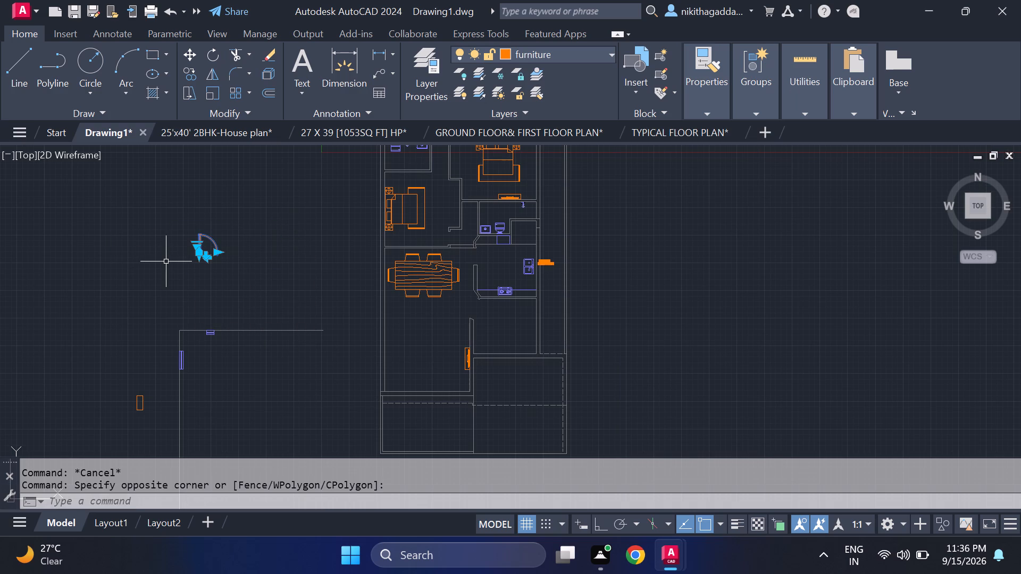
{"action": "type", "text": "co"}
{"action": "key", "text": "Return"}
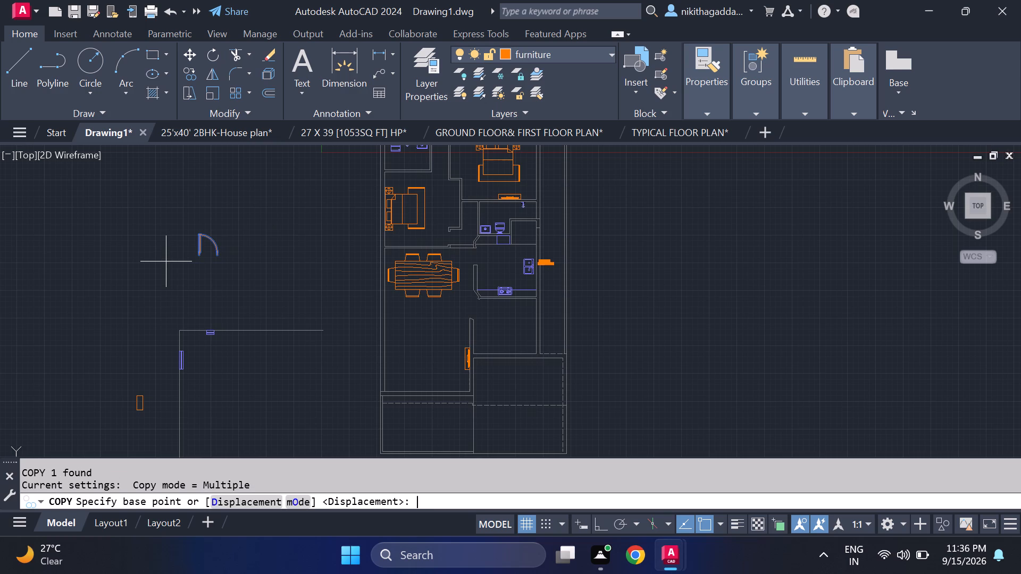
{"action": "left_click", "coordinate": [196, 258]}
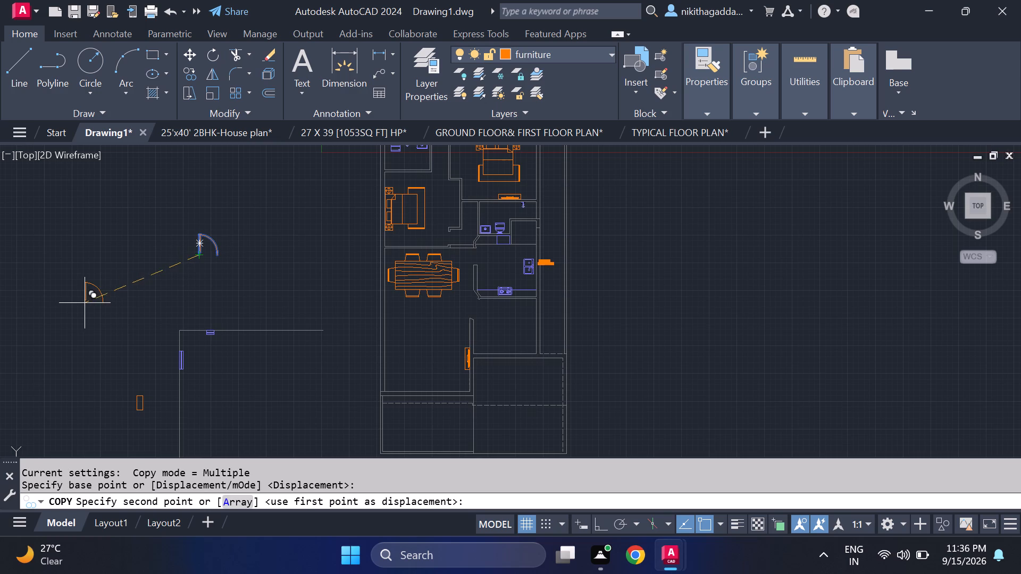
{"action": "left_click", "coordinate": [95, 287]}
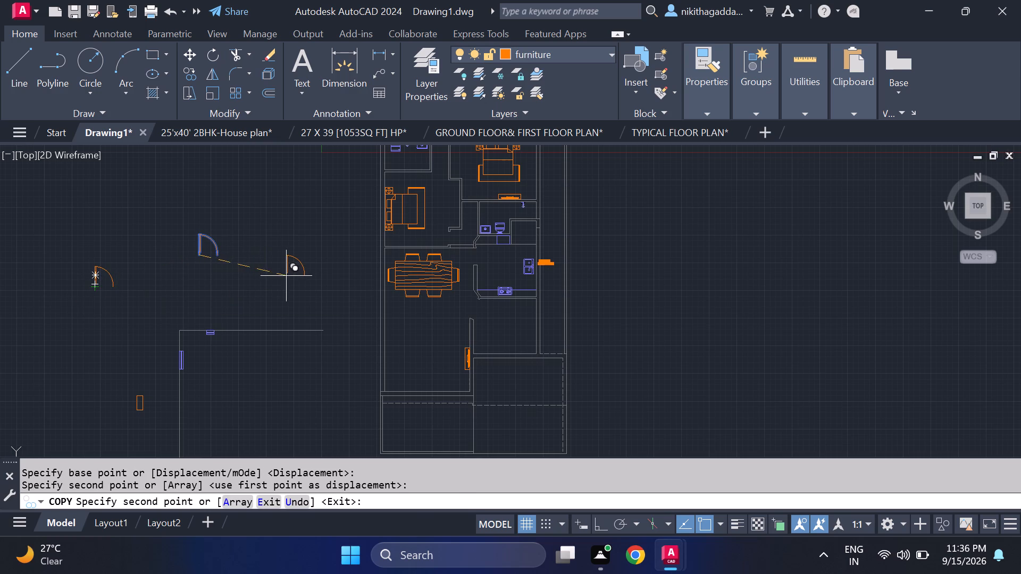
{"action": "left_click", "coordinate": [286, 276]}
{"action": "left_click", "coordinate": [105, 192]}
{"action": "left_click", "coordinate": [289, 180]}
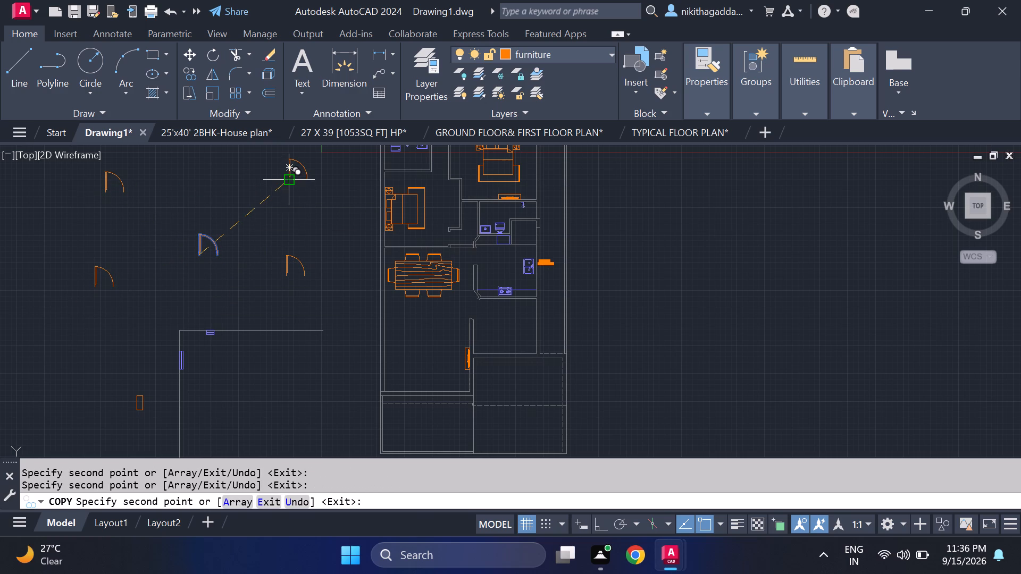
{"action": "key", "text": "Escape"}
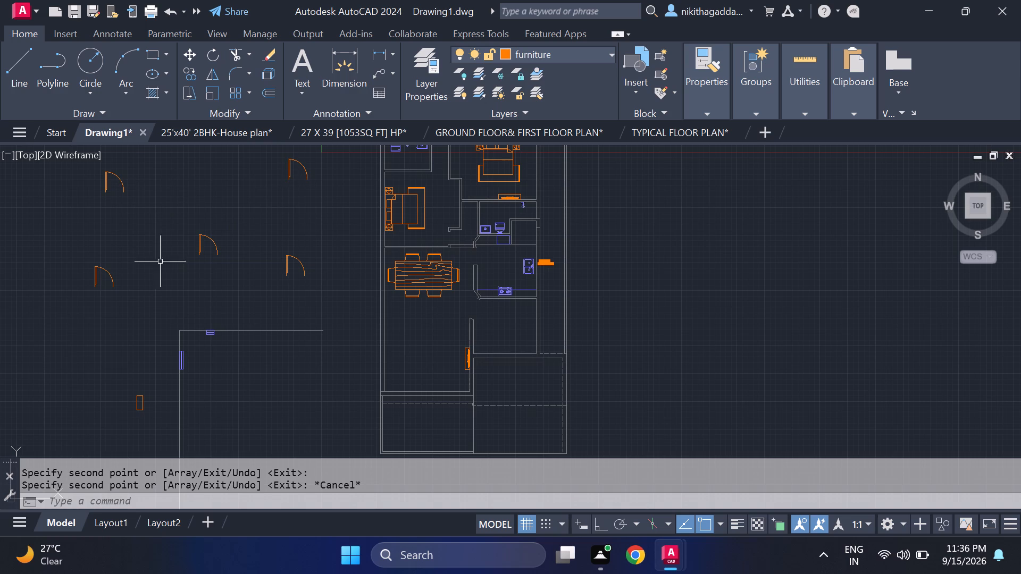
Rotate the southwesternmost door copy 90° counterclockwise about its hinge-side bottom corner.
{"action": "left_click", "coordinate": [145, 264]}
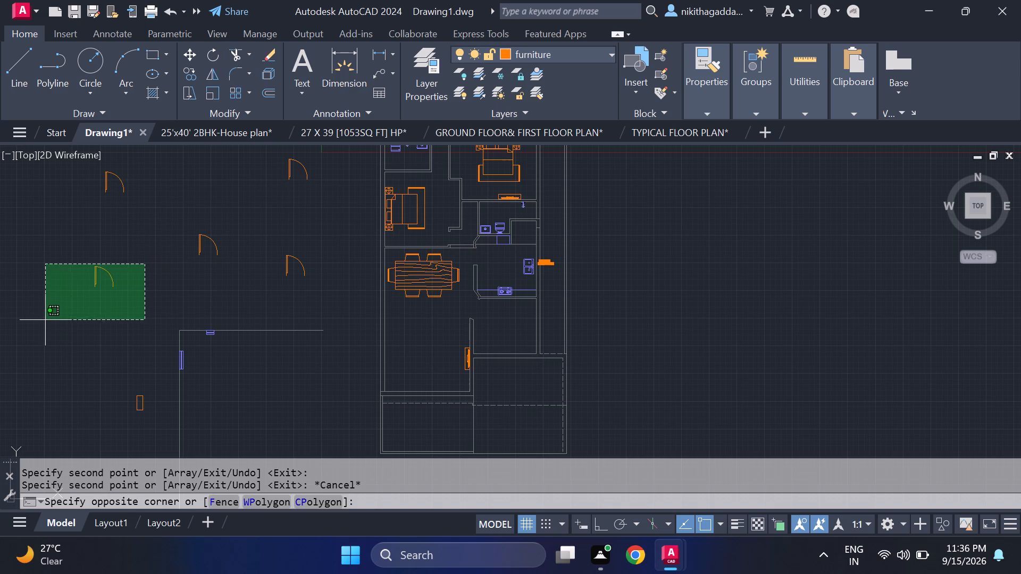
{"action": "left_click", "coordinate": [45, 318]}
{"action": "type", "text": "ro"}
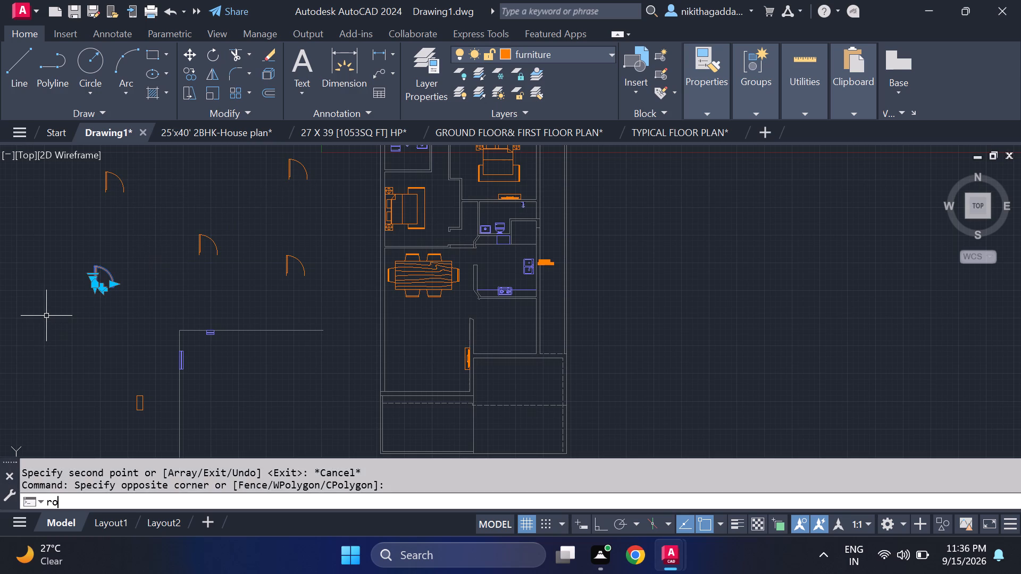
{"action": "key", "text": "Return"}
{"action": "scroll", "coordinate": [125, 286], "scroll_direction": "up", "scroll_amount": 2}
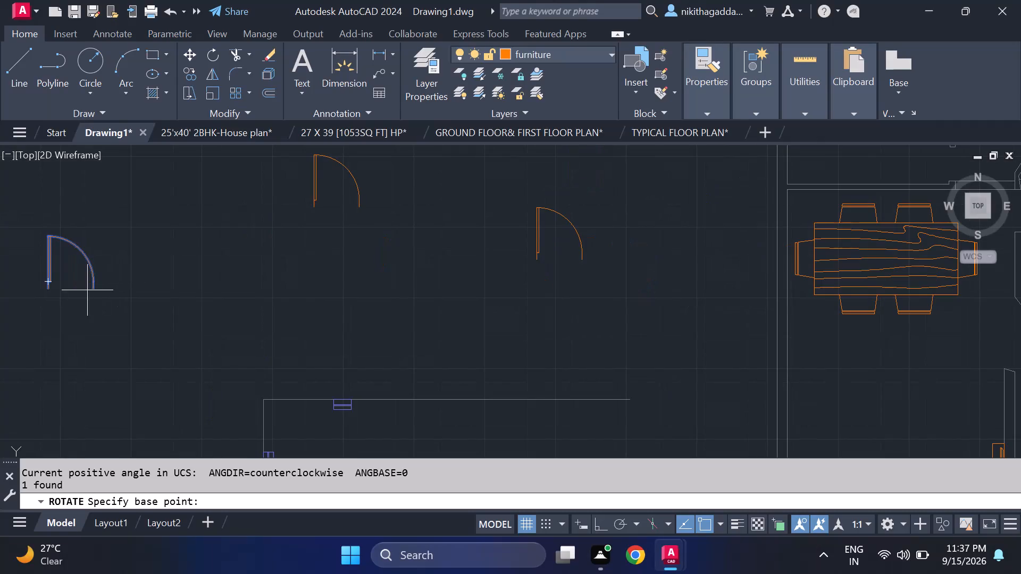
{"action": "left_click", "coordinate": [46, 293]}
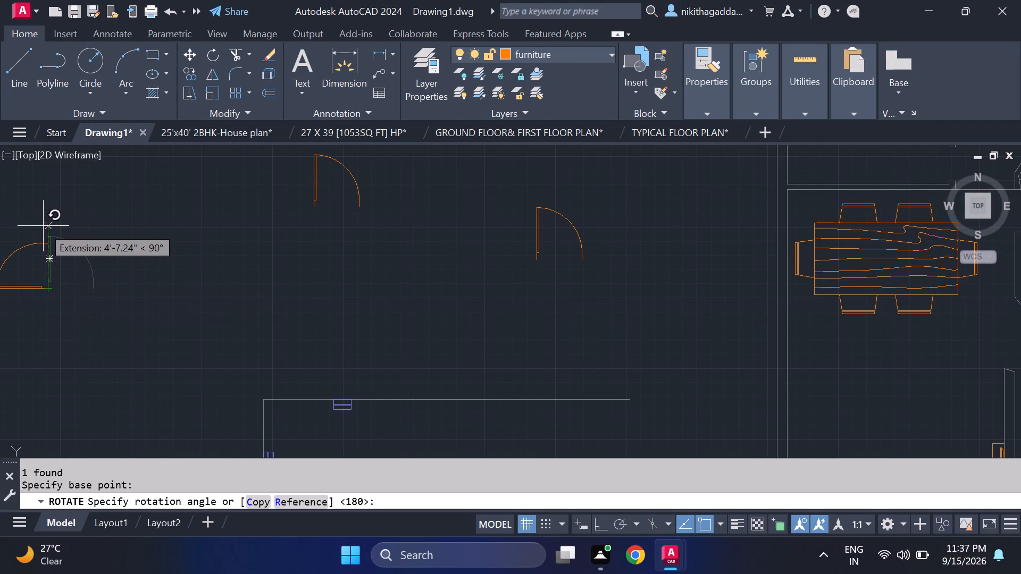
{"action": "left_click", "coordinate": [49, 224]}
Mirror the rotated southwesternmost door across a vertical line just east of it, keeping the original.
{"action": "scroll", "coordinate": [84, 243], "scroll_direction": "down", "scroll_amount": 3}
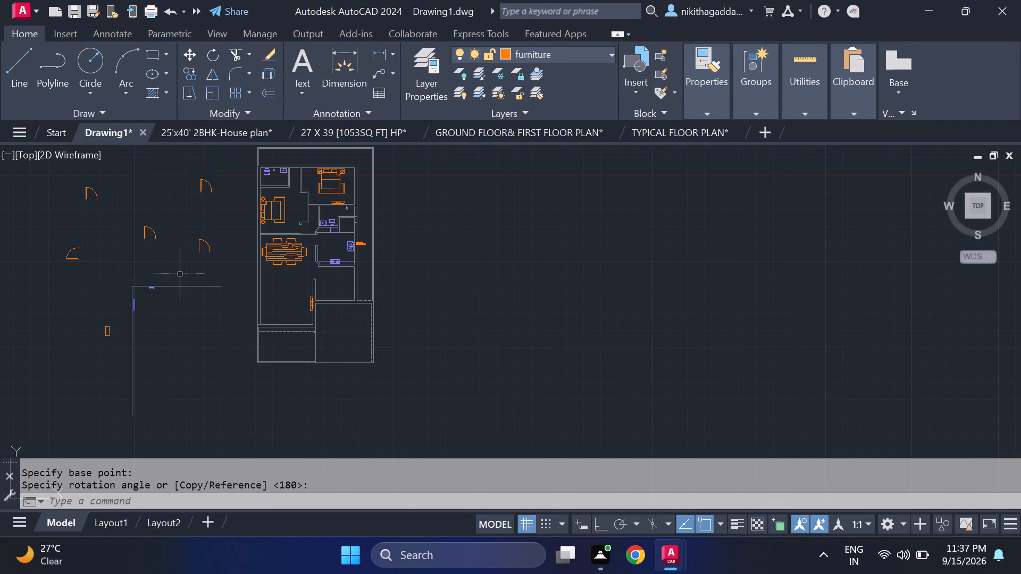
{"action": "scroll", "coordinate": [205, 265], "scroll_direction": "up", "scroll_amount": 1}
{"action": "scroll", "coordinate": [195, 265], "scroll_direction": "down", "scroll_amount": 1}
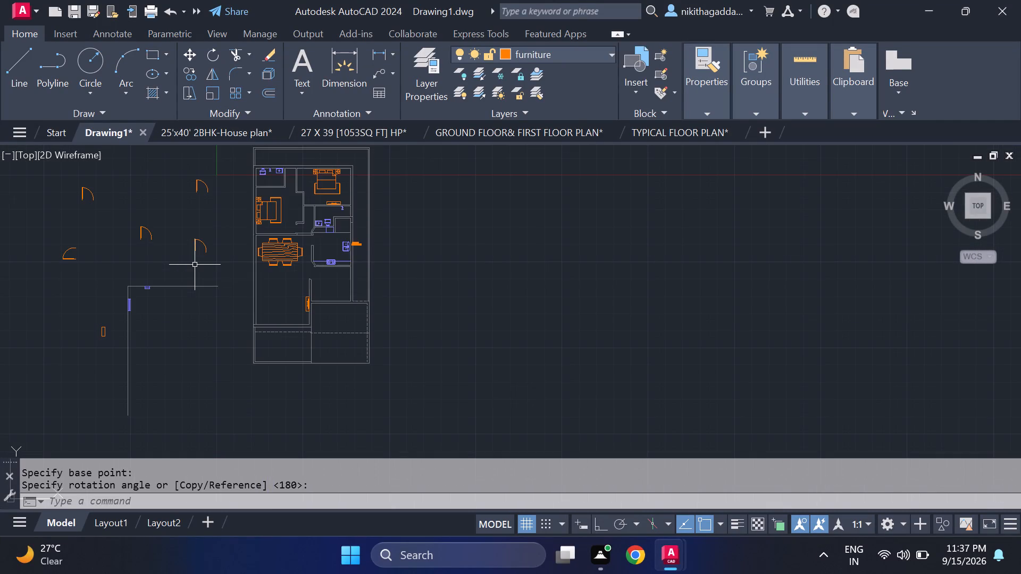
{"action": "left_click", "coordinate": [99, 240]}
{"action": "left_click", "coordinate": [32, 291]}
{"action": "type", "text": "mi"}
{"action": "key", "text": "Return"}
{"action": "scroll", "coordinate": [63, 256], "scroll_direction": "up", "scroll_amount": 2}
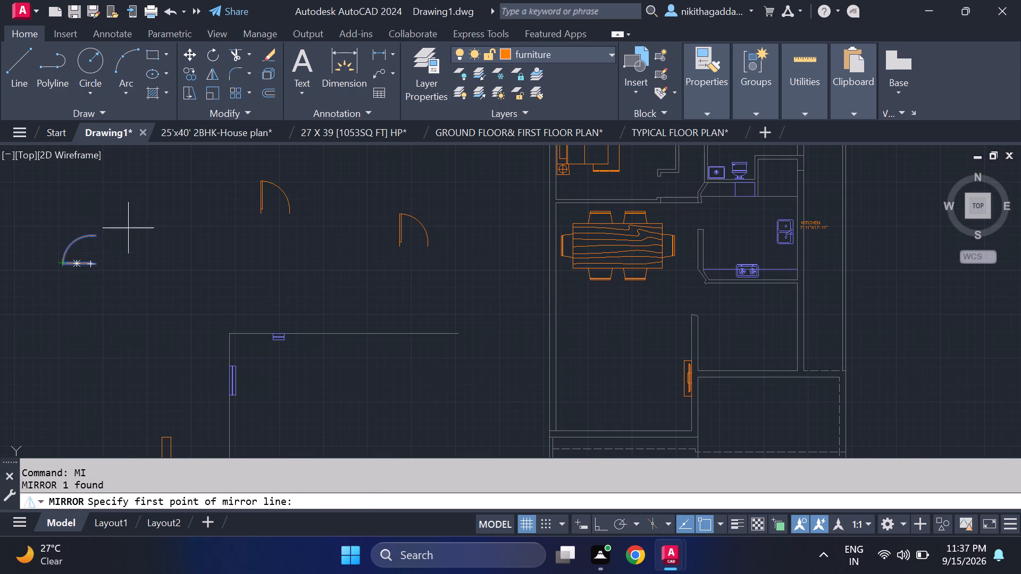
{"action": "left_click", "coordinate": [130, 226]}
{"action": "key", "text": "F8"}
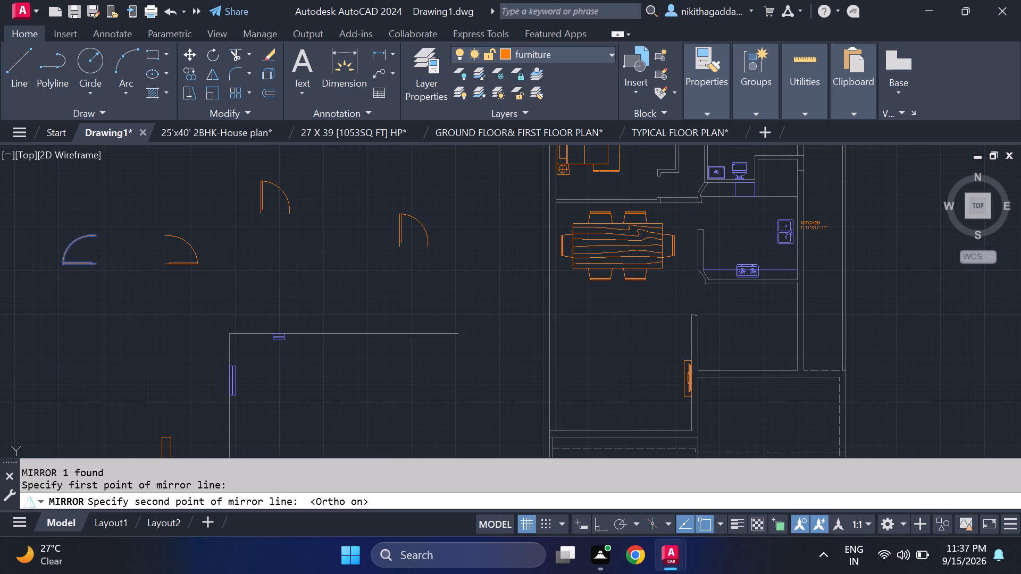
{"action": "left_click", "coordinate": [130, 338]}
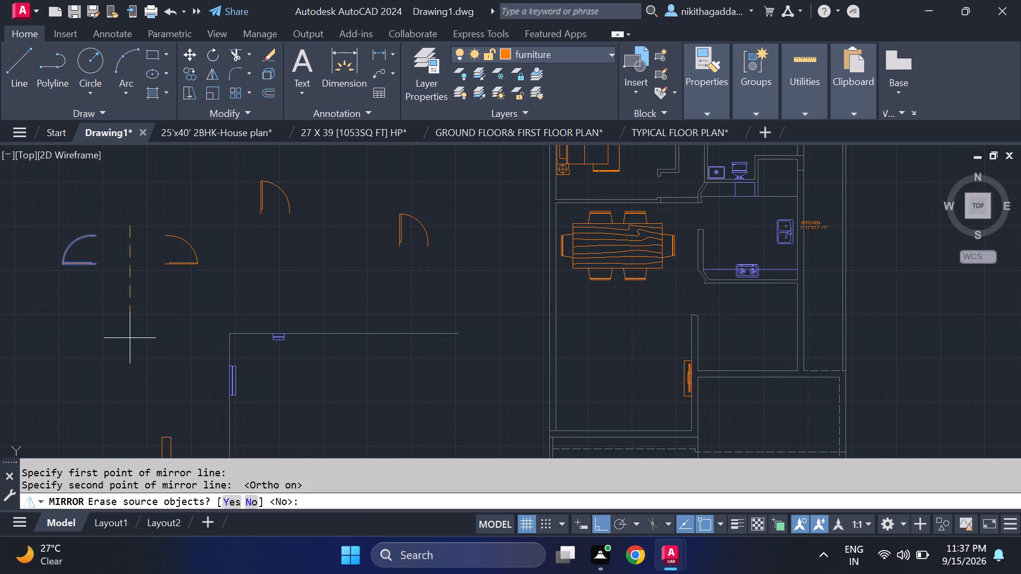
{"action": "type", "text": "no"}
{"action": "key", "text": "Return"}
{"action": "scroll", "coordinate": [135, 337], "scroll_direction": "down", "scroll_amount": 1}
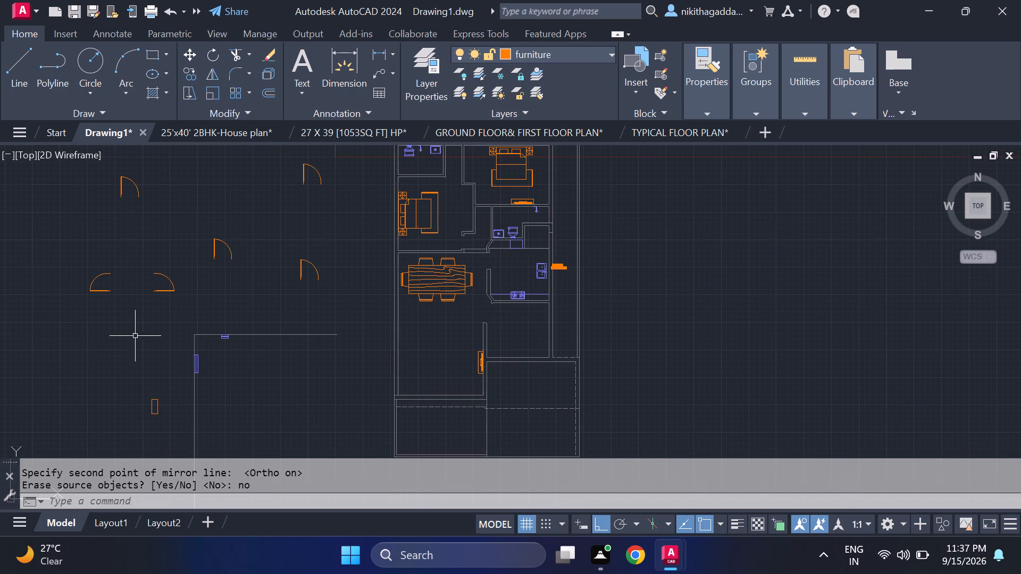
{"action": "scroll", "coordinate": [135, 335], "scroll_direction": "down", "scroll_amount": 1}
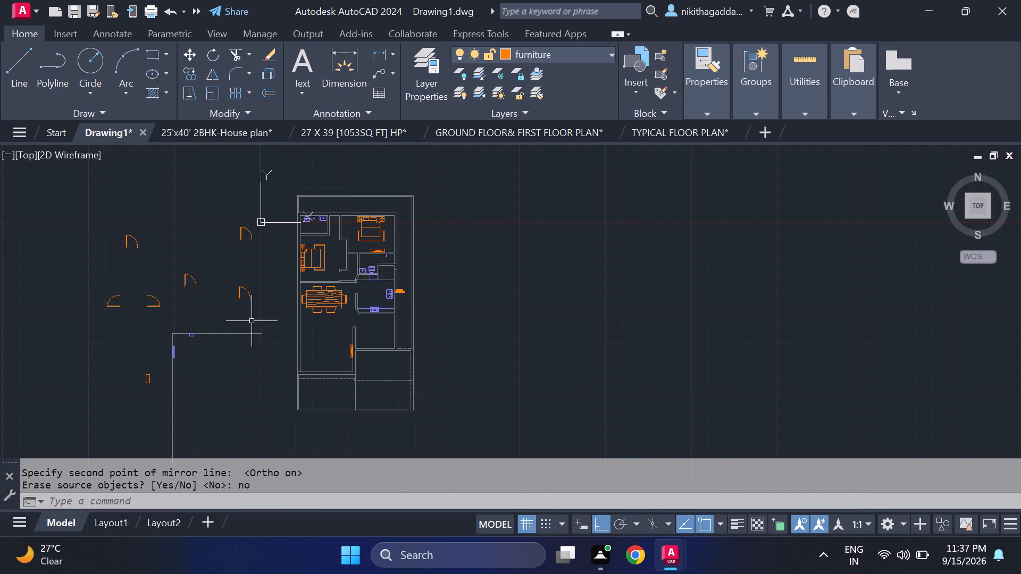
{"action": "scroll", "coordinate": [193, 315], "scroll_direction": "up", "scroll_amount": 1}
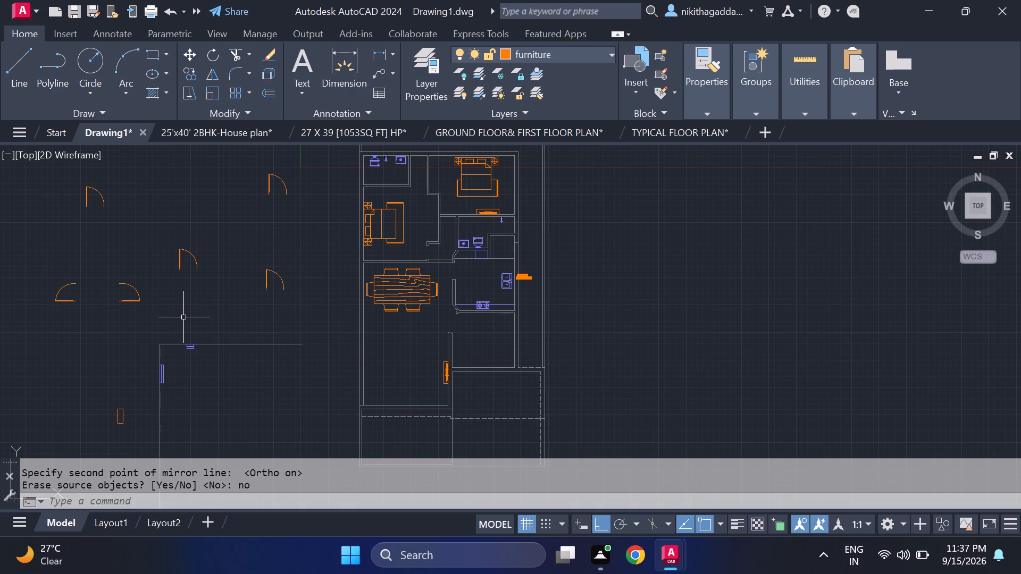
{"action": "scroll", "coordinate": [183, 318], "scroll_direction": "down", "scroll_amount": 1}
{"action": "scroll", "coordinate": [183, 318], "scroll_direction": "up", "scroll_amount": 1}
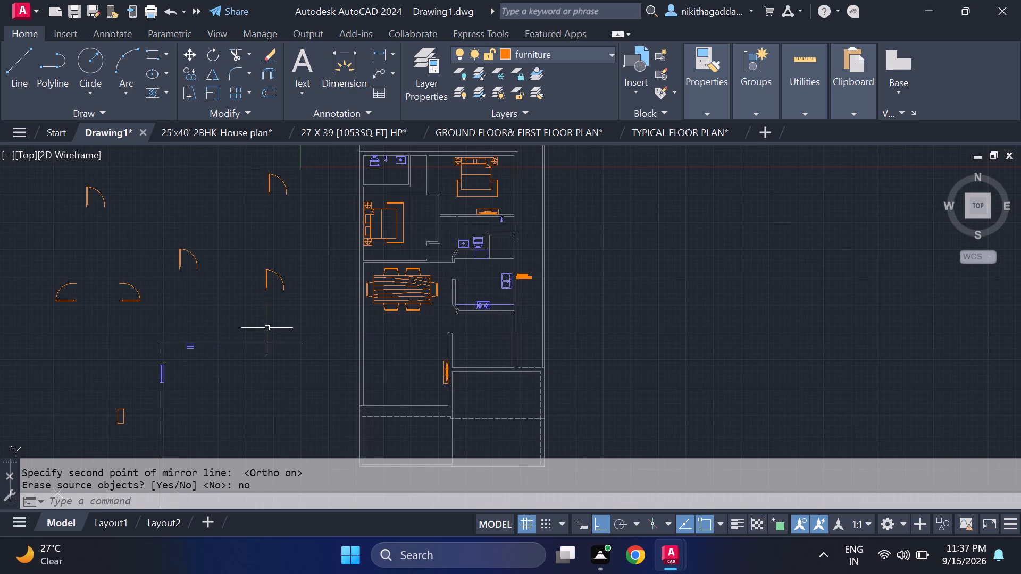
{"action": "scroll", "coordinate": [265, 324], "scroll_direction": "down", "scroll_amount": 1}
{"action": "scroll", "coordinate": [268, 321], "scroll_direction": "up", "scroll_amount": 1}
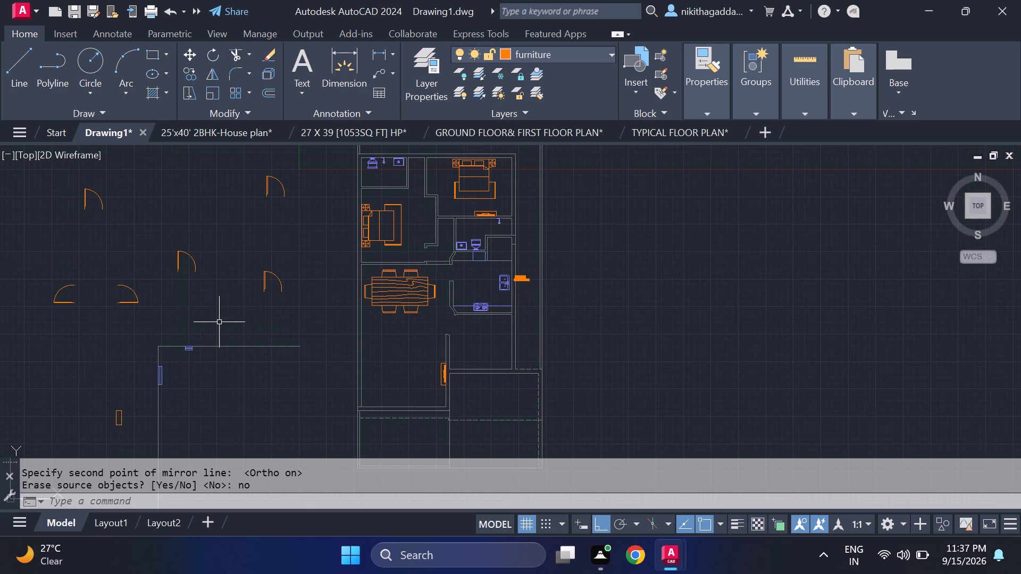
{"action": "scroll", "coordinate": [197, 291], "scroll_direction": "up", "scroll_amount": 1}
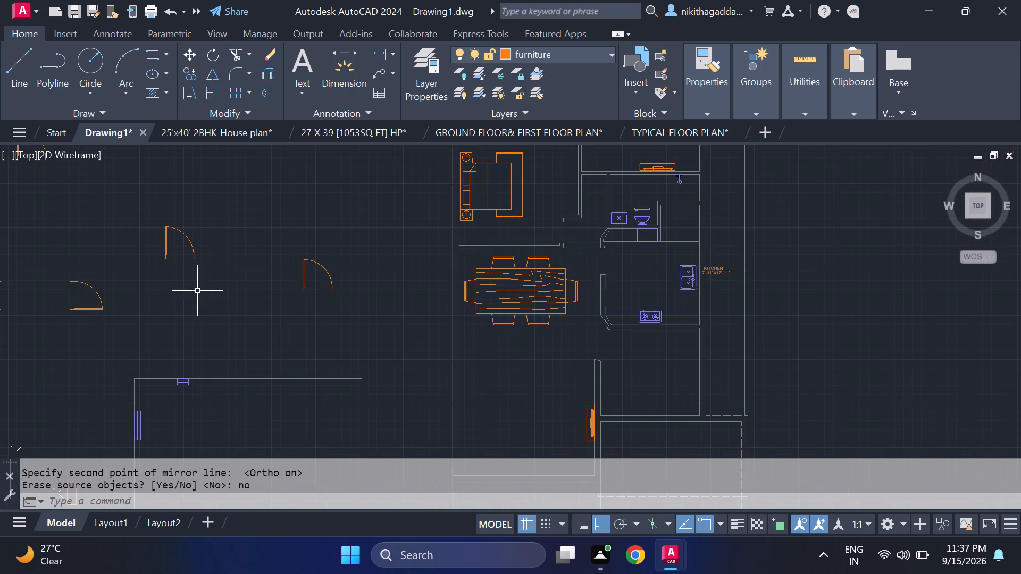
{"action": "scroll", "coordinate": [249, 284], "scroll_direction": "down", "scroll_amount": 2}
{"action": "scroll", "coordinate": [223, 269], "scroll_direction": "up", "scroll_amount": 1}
Mirror the middle upright door about a vertical line through its arc's lower end, keeping the original to form a double door.
{"action": "left_click", "coordinate": [244, 250]}
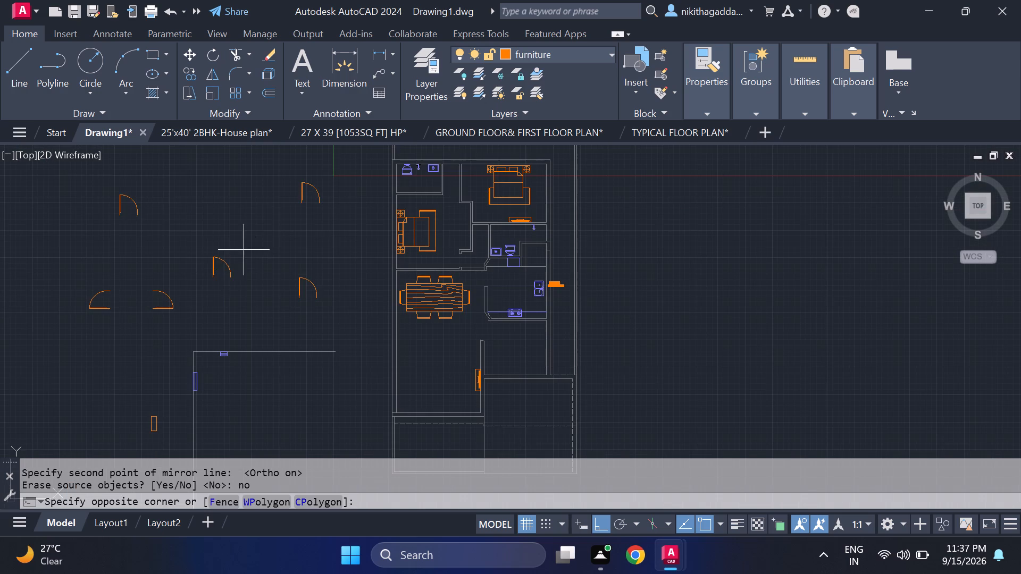
{"action": "left_click", "coordinate": [203, 285]}
{"action": "type", "text": "mi"}
{"action": "key", "text": "Return"}
{"action": "scroll", "coordinate": [214, 280], "scroll_direction": "up", "scroll_amount": 2}
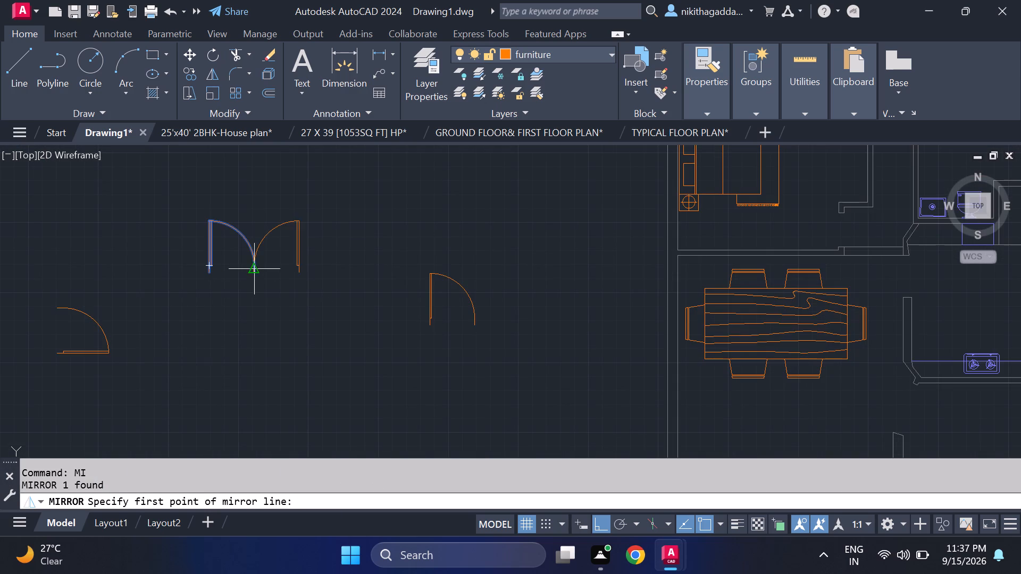
{"action": "left_click", "coordinate": [254, 269]}
{"action": "left_click", "coordinate": [256, 218]}
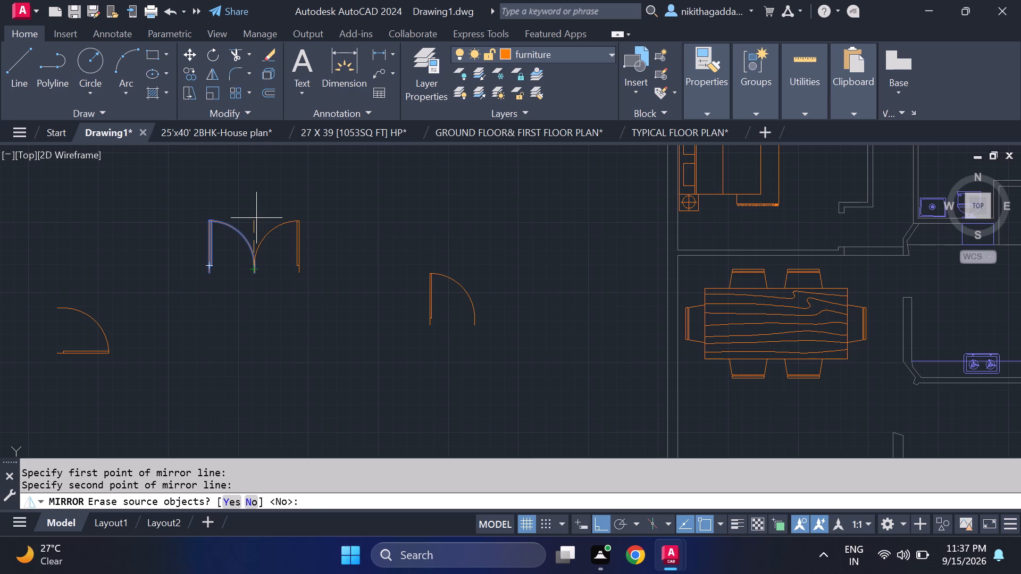
{"action": "type", "text": "no"}
{"action": "key", "text": "Return"}
Copy the rotated door from its hinge-side corner onto the outer east wall face of the northwest bathroom, near the room's southeast corner.
{"action": "scroll", "coordinate": [338, 234], "scroll_direction": "down", "scroll_amount": 4}
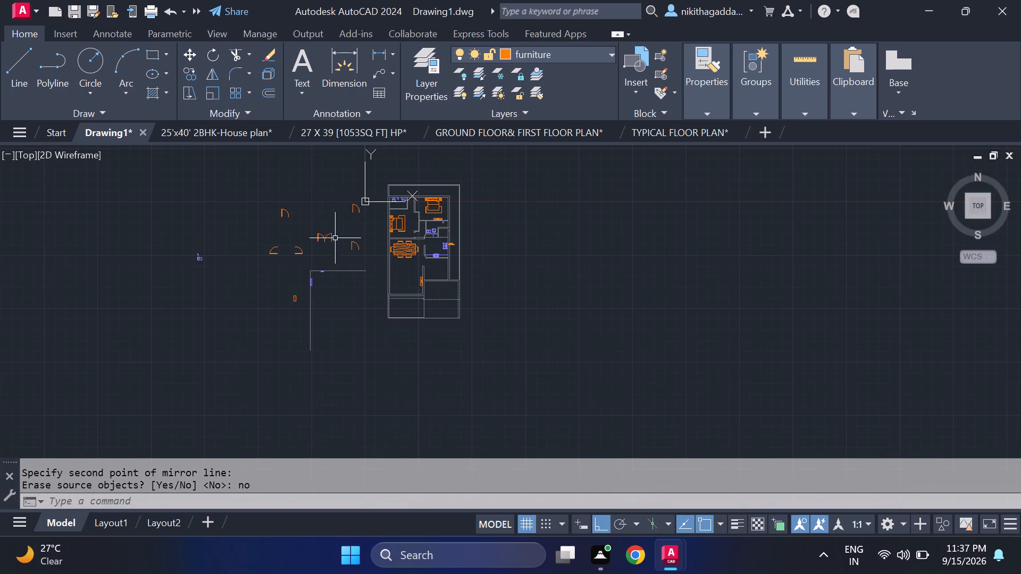
{"action": "scroll", "coordinate": [238, 268], "scroll_direction": "up", "scroll_amount": 2}
{"action": "left_click_drag", "start_coordinate": [359, 206], "coordinate": [349, 212]}
{"action": "left_click", "coordinate": [261, 282]}
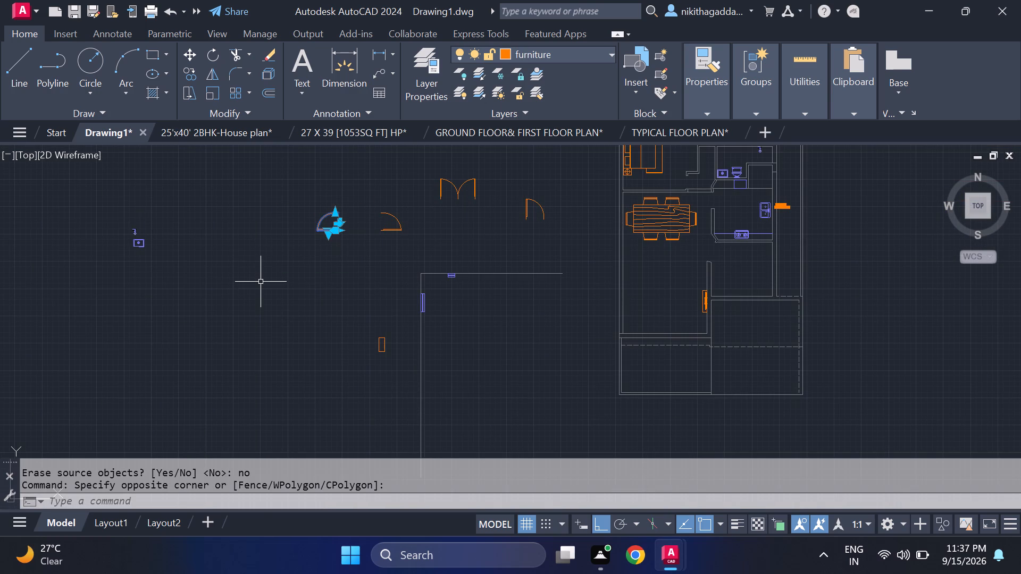
{"action": "key", "text": "c"}
{"action": "key", "text": "o"}
{"action": "key", "text": "Return"}
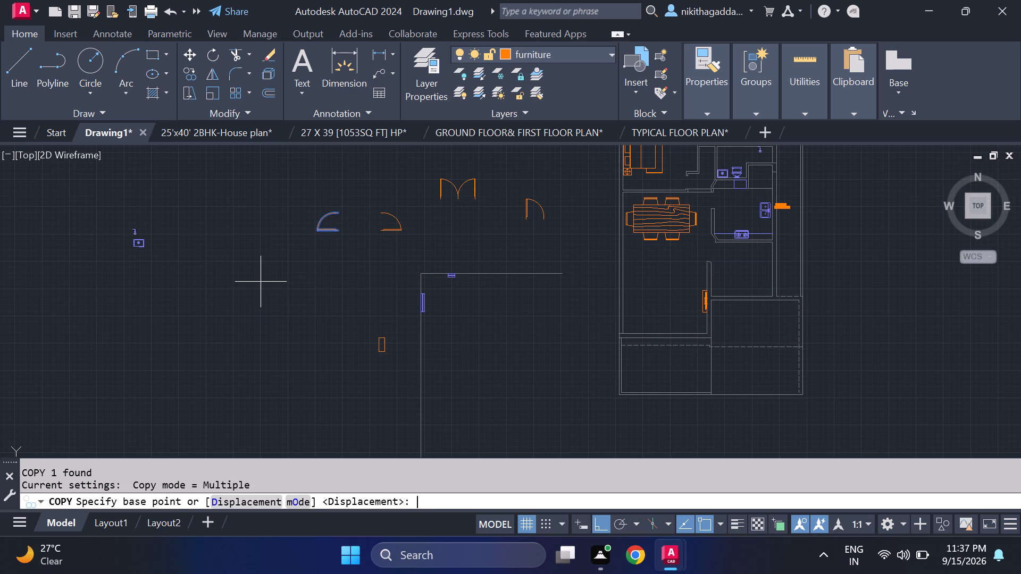
{"action": "scroll", "coordinate": [338, 216], "scroll_direction": "up", "scroll_amount": 3}
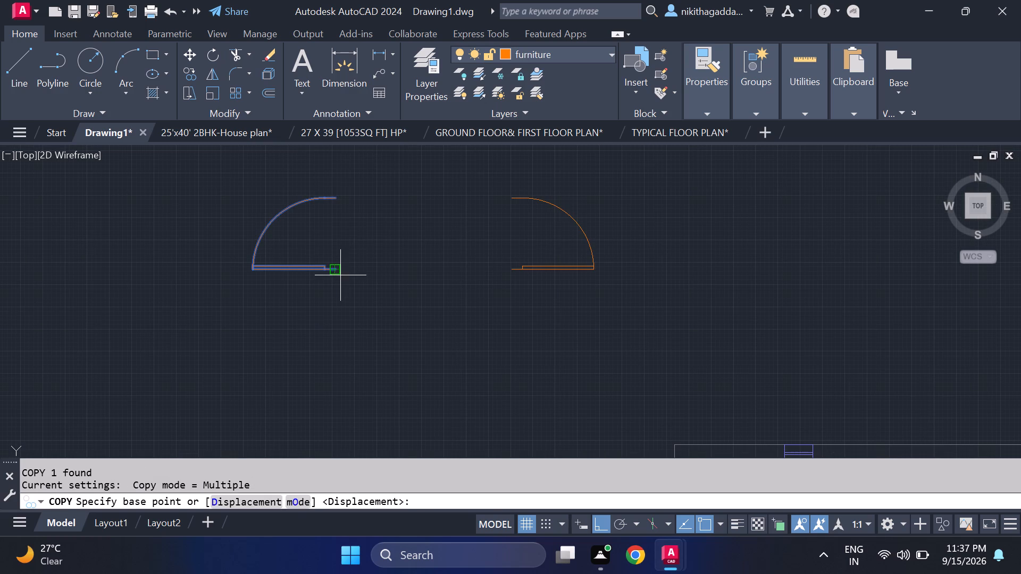
{"action": "left_click", "coordinate": [340, 271]}
{"action": "scroll", "coordinate": [544, 240], "scroll_direction": "down", "scroll_amount": 4}
{"action": "middle_click_drag", "start_coordinate": [502, 248], "coordinate": [153, 335]}
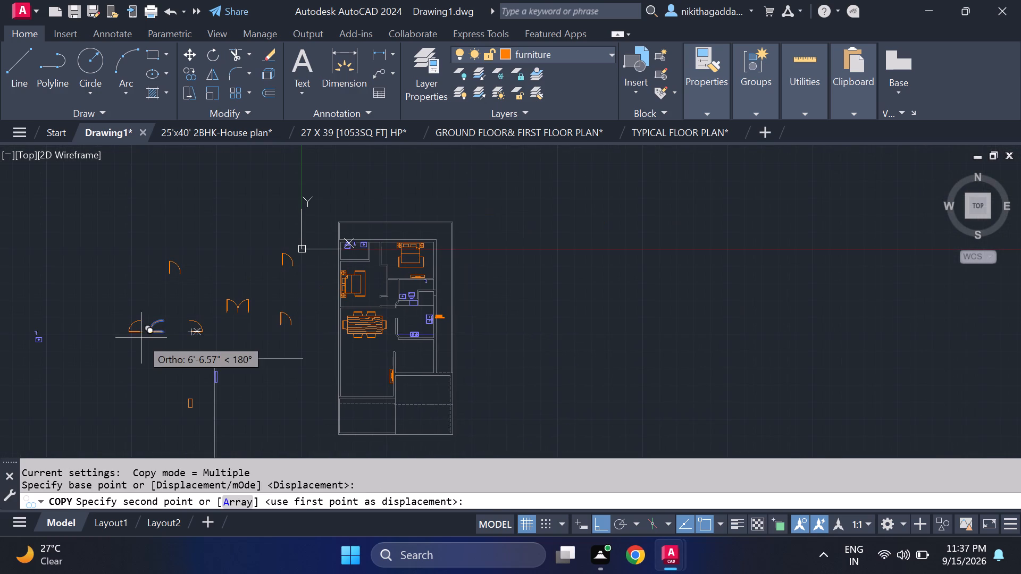
{"action": "key", "text": "F8"}
{"action": "scroll", "coordinate": [348, 269], "scroll_direction": "up", "scroll_amount": 3}
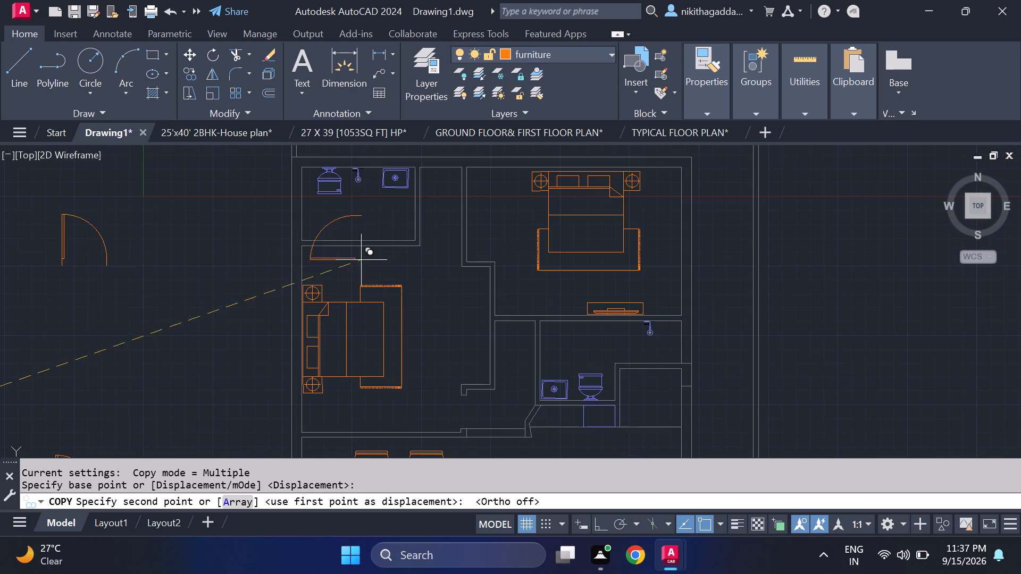
{"action": "scroll", "coordinate": [409, 229], "scroll_direction": "up", "scroll_amount": 2}
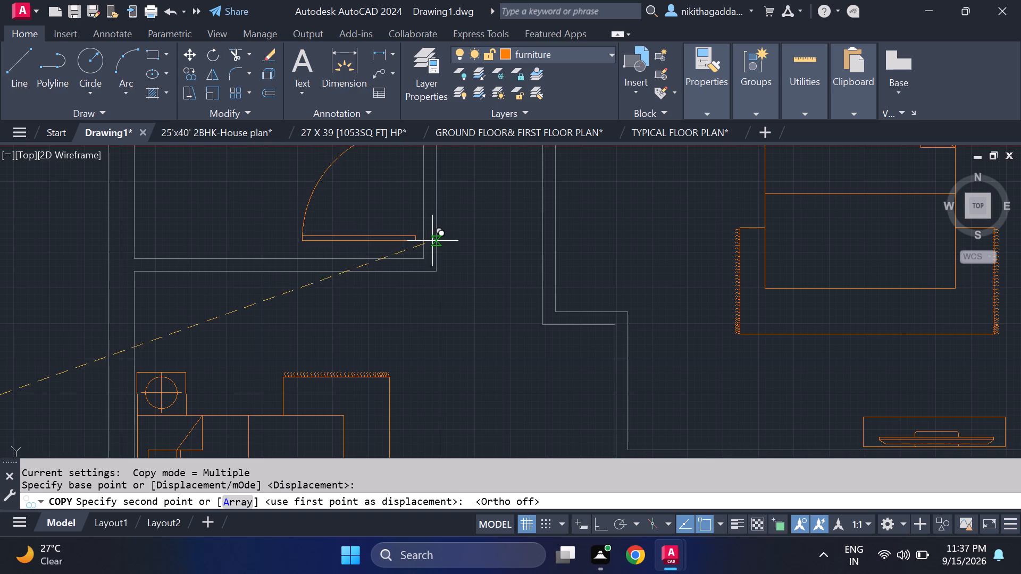
{"action": "left_click", "coordinate": [437, 245]}
Place a second copy of the rotated door at the west bedroom's southeast doorway, hinged at the wall corner above the dining area.
{"action": "scroll", "coordinate": [483, 283], "scroll_direction": "down", "scroll_amount": 4}
{"action": "middle_click_drag", "start_coordinate": [500, 357], "coordinate": [413, 316]}
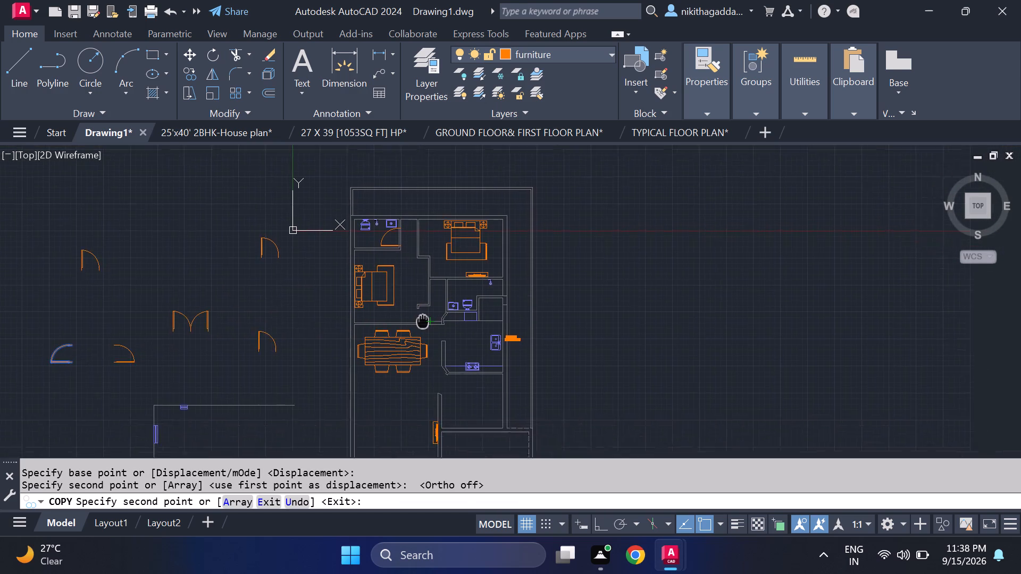
{"action": "middle_click_drag", "start_coordinate": [413, 316], "coordinate": [274, 275]}
{"action": "scroll", "coordinate": [284, 276], "scroll_direction": "up", "scroll_amount": 1}
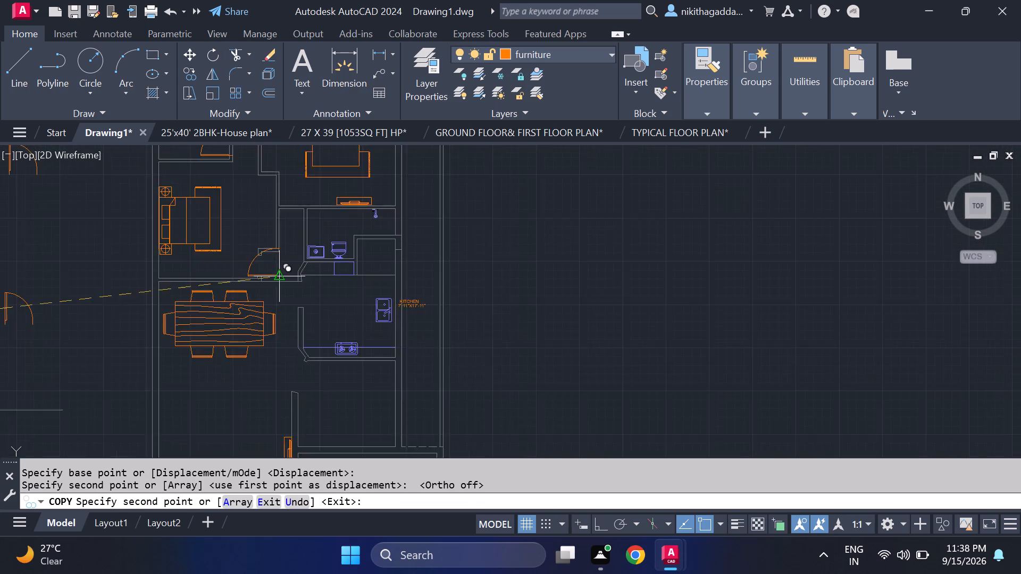
{"action": "scroll", "coordinate": [284, 274], "scroll_direction": "up", "scroll_amount": 3}
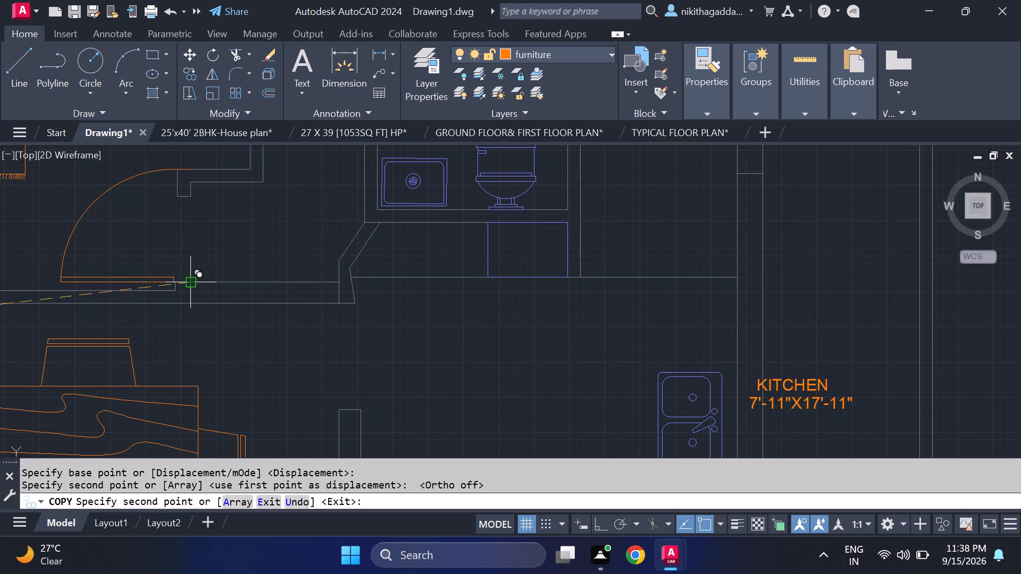
{"action": "left_click", "coordinate": [195, 283]}
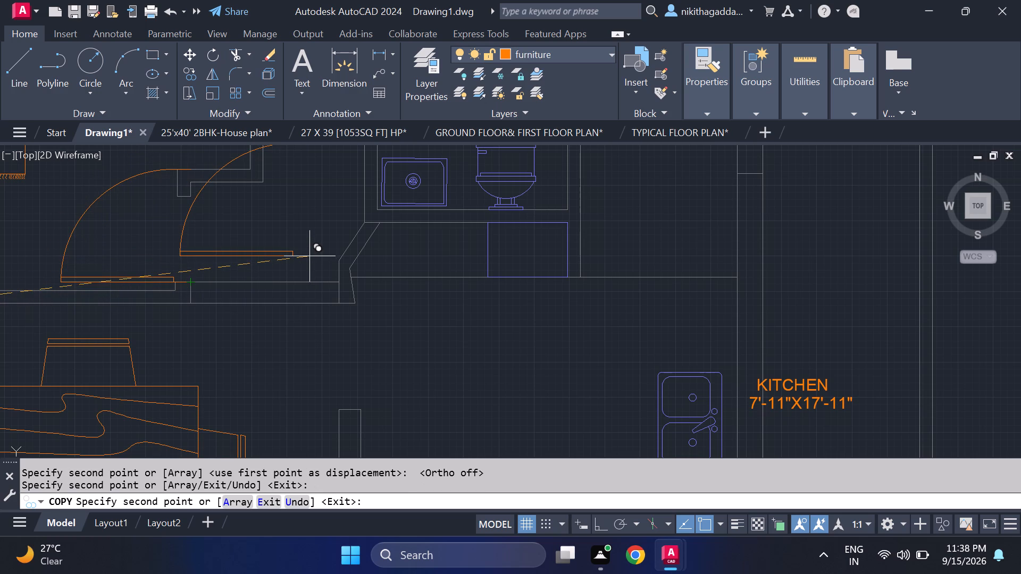
{"action": "scroll", "coordinate": [313, 260], "scroll_direction": "down", "scroll_amount": 2}
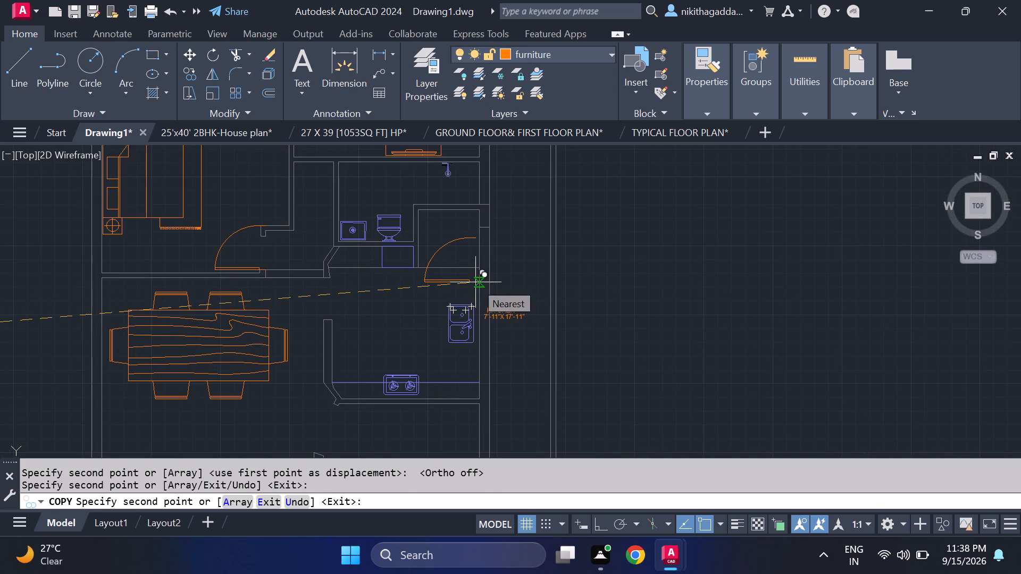
{"action": "key", "text": "Escape"}
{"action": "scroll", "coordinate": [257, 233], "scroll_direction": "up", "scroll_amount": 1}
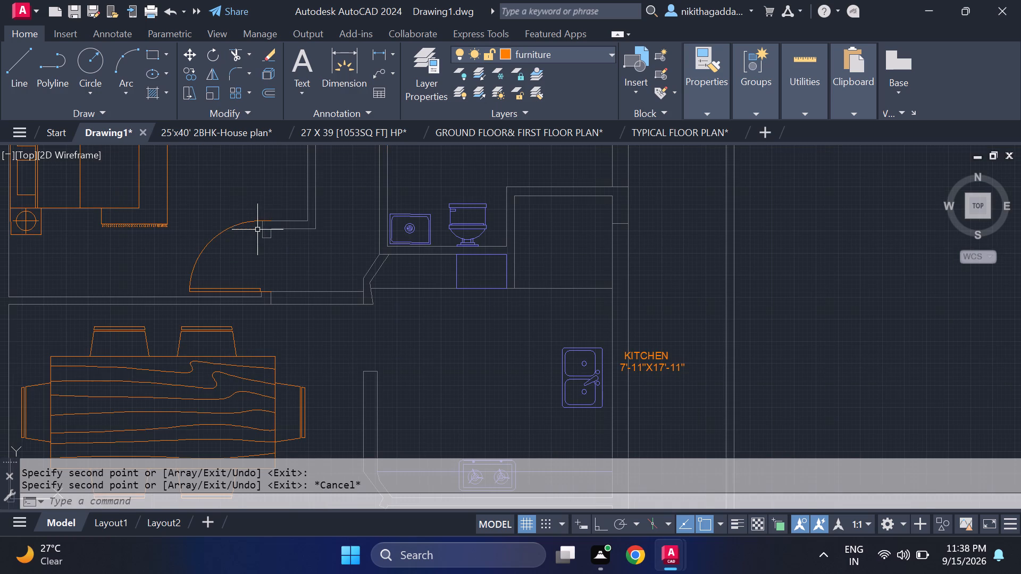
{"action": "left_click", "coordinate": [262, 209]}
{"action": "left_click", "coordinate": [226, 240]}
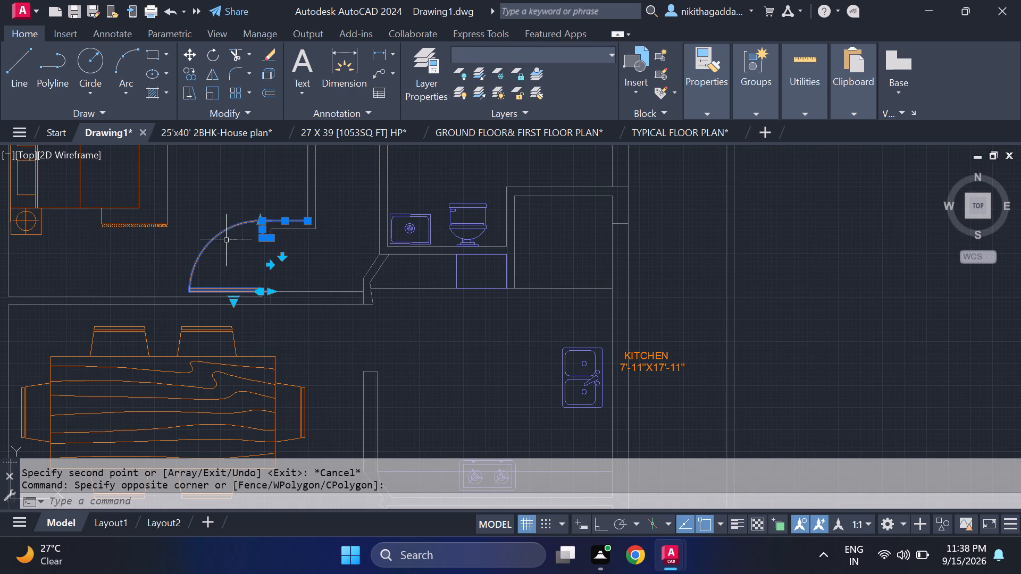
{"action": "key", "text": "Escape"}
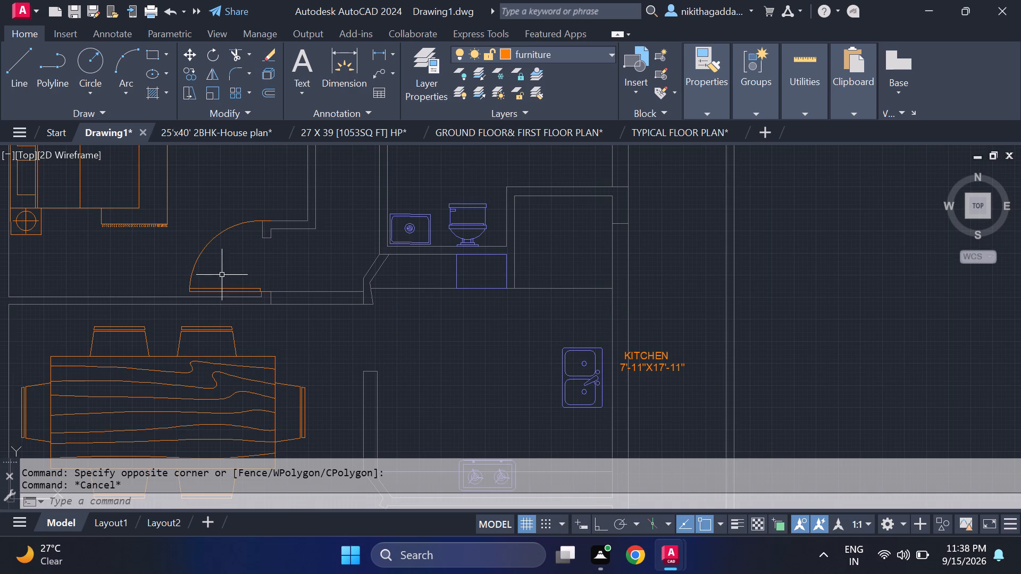
Scale the west bedroom's door down freehand about its hinge corner so its arc meets the end of the short wall stub.
{"action": "left_click", "coordinate": [209, 275]}
{"action": "left_click", "coordinate": [123, 272]}
{"action": "type", "text": "scale"}
{"action": "key", "text": "Return"}
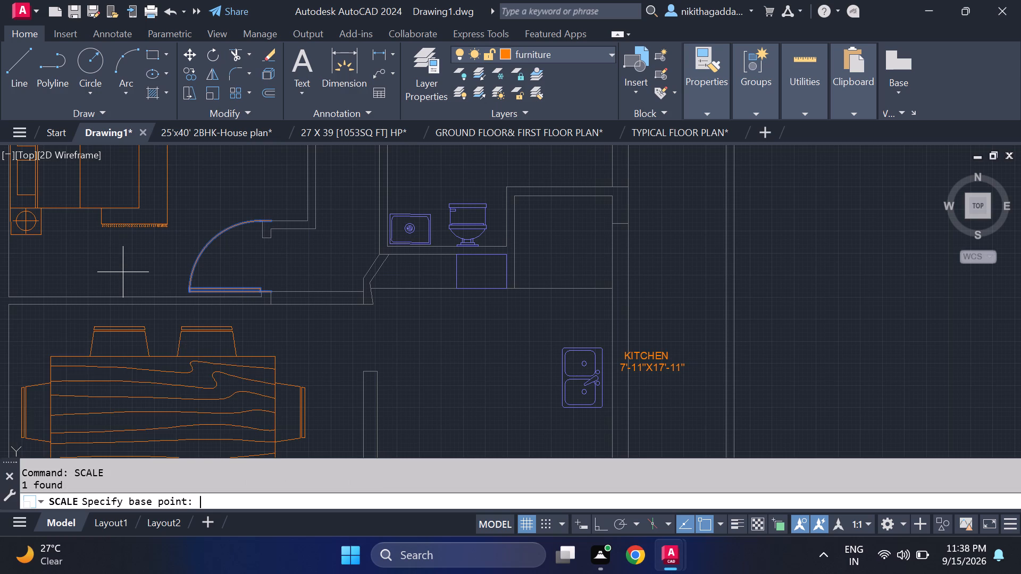
{"action": "left_click", "coordinate": [270, 288]}
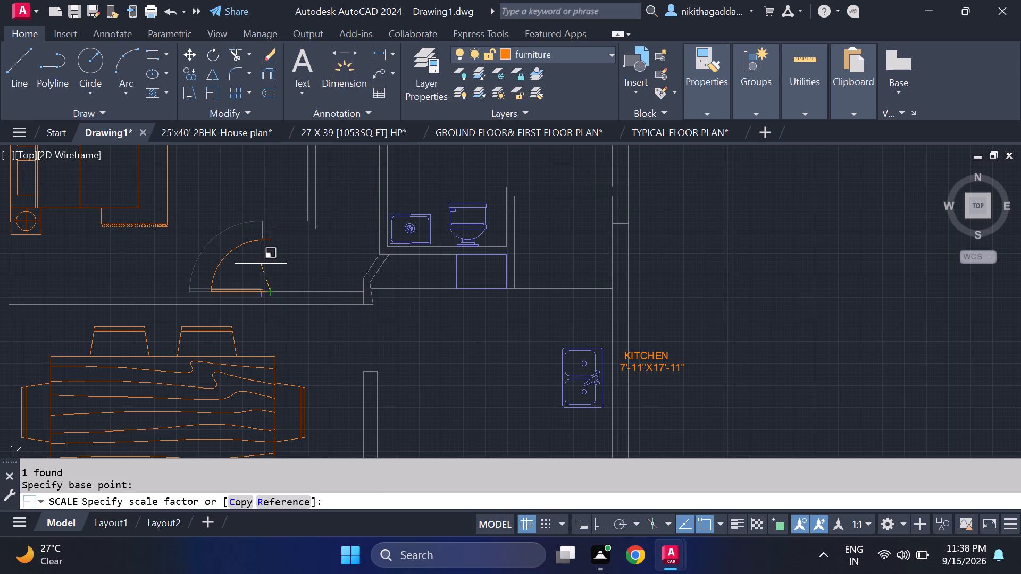
{"action": "left_click", "coordinate": [261, 263]}
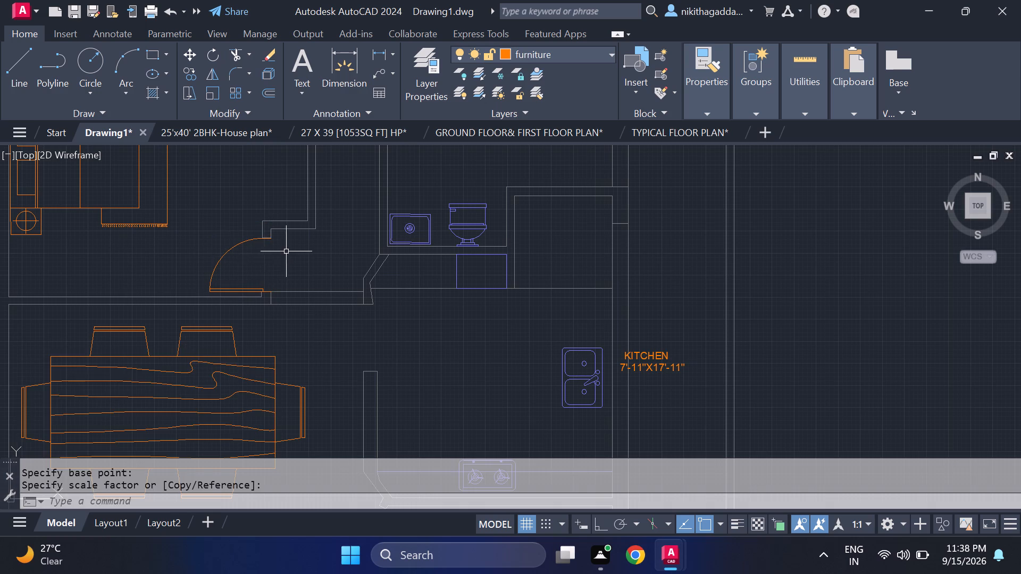
Scale the northwest bathroom's door down freehand about its hinge corner on the east wall.
{"action": "scroll", "coordinate": [288, 251], "scroll_direction": "down", "scroll_amount": 2}
{"action": "middle_click_drag", "start_coordinate": [285, 225], "coordinate": [321, 289]}
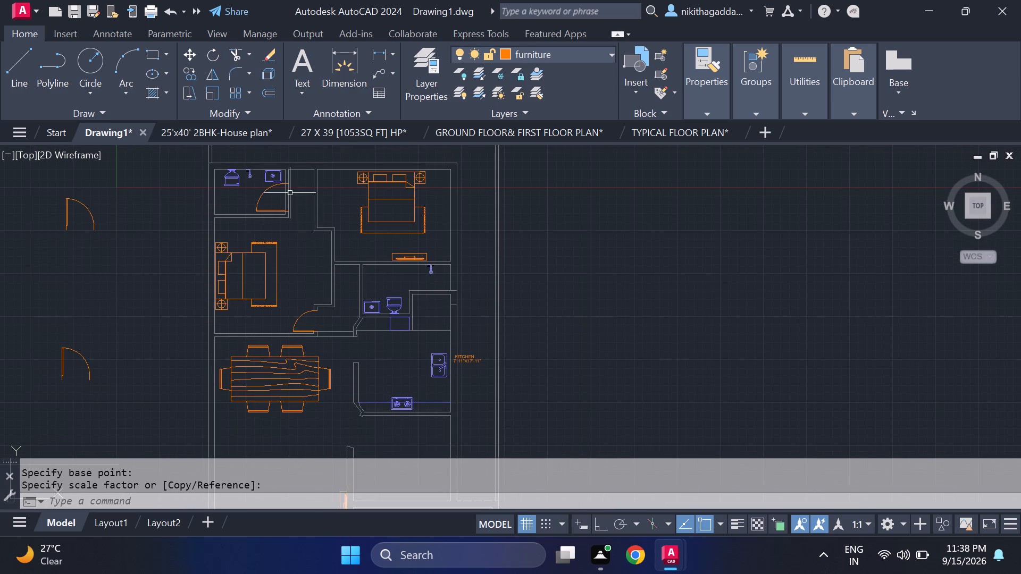
{"action": "scroll", "coordinate": [287, 189], "scroll_direction": "up", "scroll_amount": 1}
{"action": "left_click", "coordinate": [273, 198]}
{"action": "left_click", "coordinate": [227, 215]}
{"action": "type", "text": "scale"}
{"action": "key", "text": "Return"}
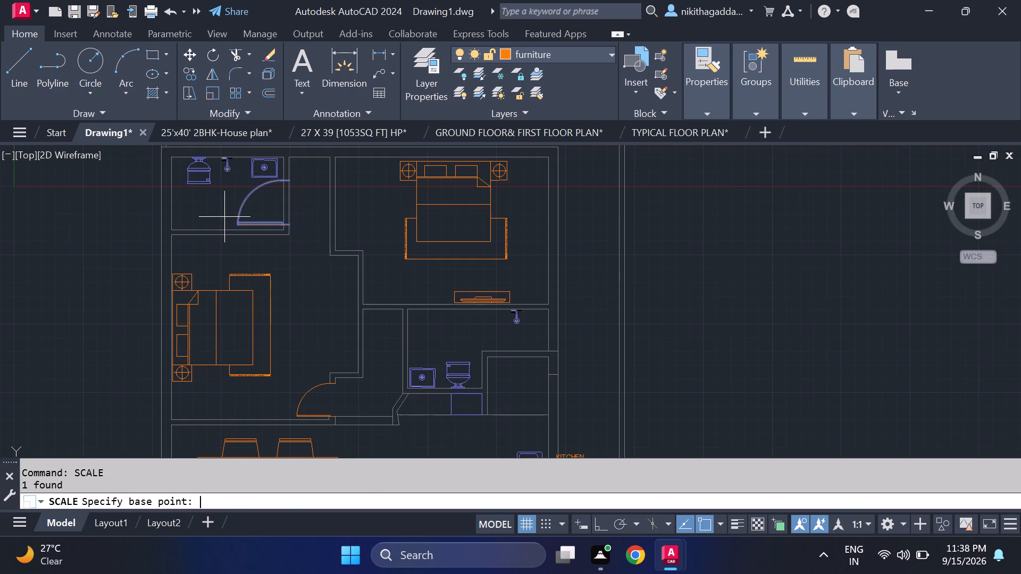
{"action": "left_click", "coordinate": [291, 222]}
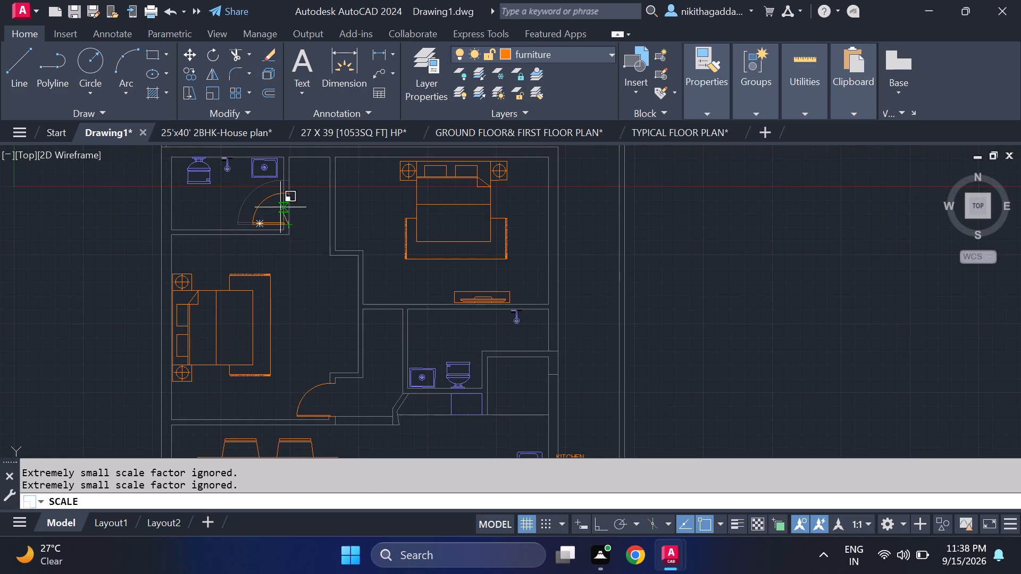
{"action": "left_click", "coordinate": [280, 205]}
Mirror the west bedroom's door about a vertical line east of its doorway, keeping the original door.
{"action": "scroll", "coordinate": [291, 246], "scroll_direction": "down", "scroll_amount": 3}
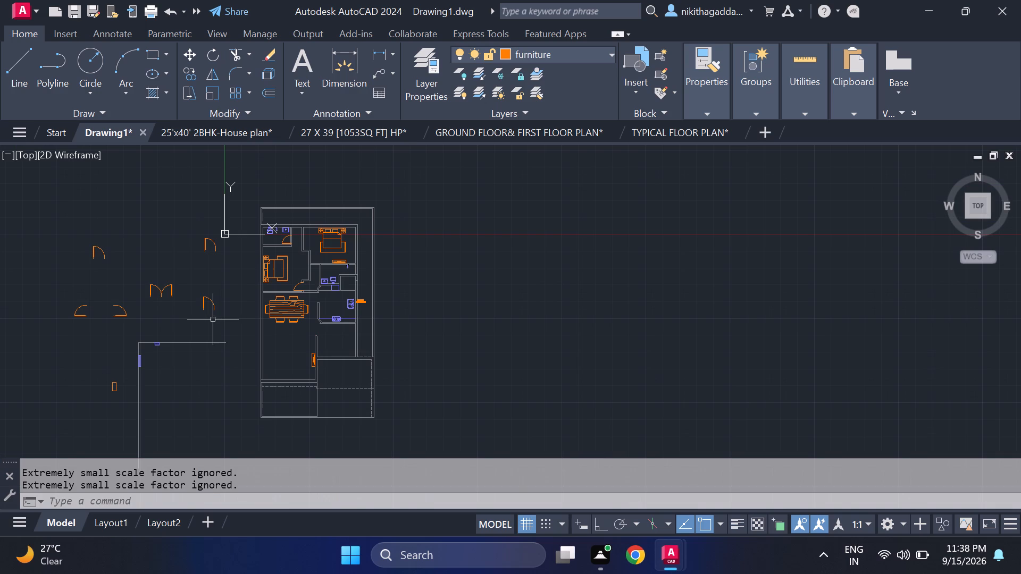
{"action": "scroll", "coordinate": [213, 317], "scroll_direction": "up", "scroll_amount": 1}
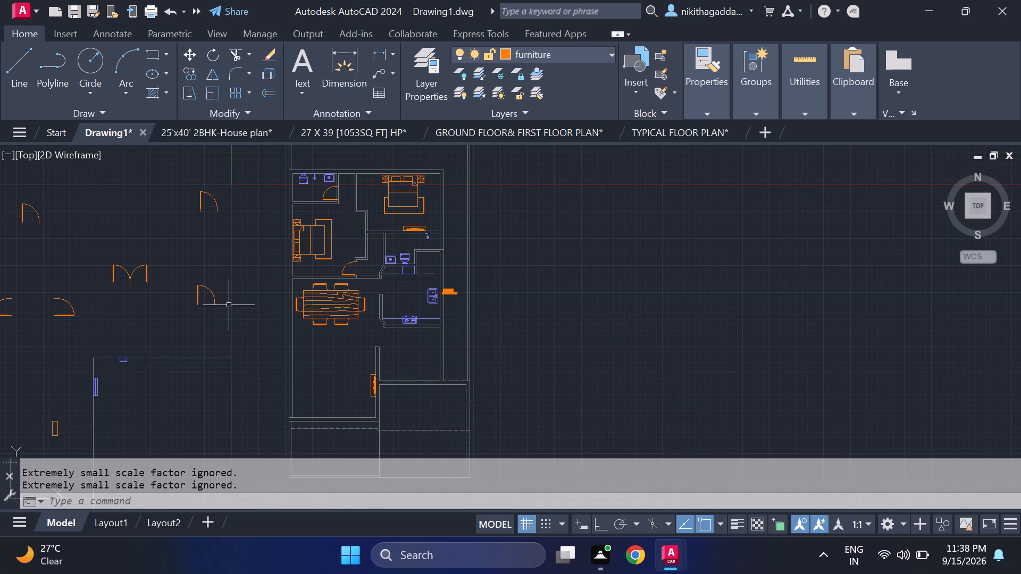
{"action": "scroll", "coordinate": [366, 273], "scroll_direction": "up", "scroll_amount": 3}
{"action": "left_click_drag", "start_coordinate": [330, 250], "coordinate": [323, 250]}
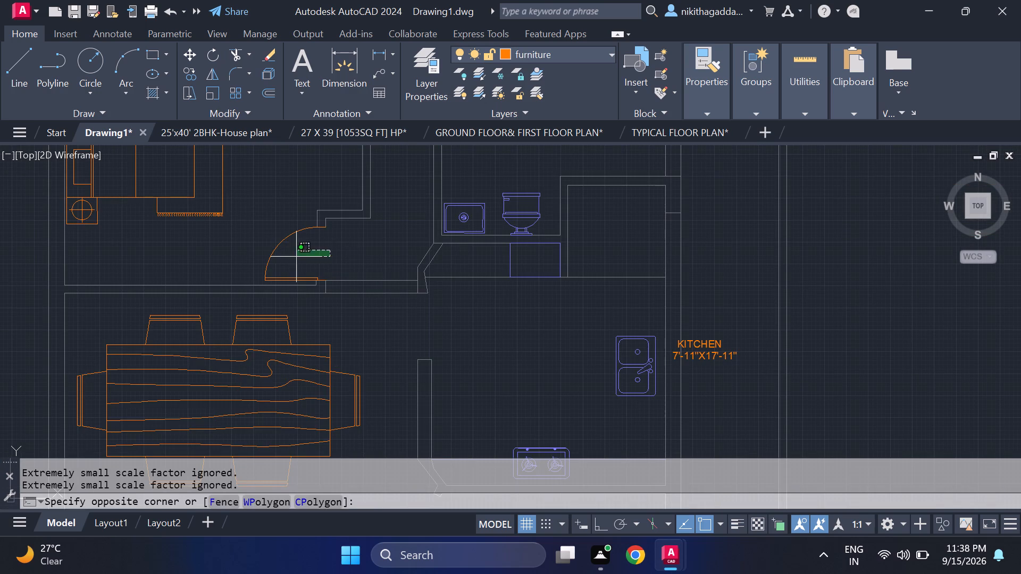
{"action": "left_click", "coordinate": [257, 263]}
{"action": "type", "text": "mi"}
{"action": "key", "text": "Return"}
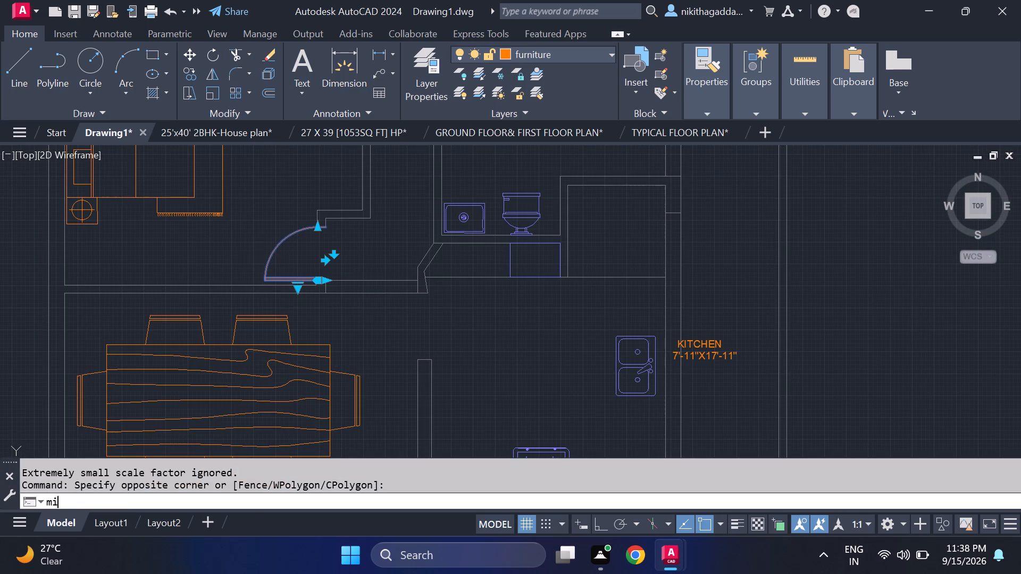
{"action": "left_click", "coordinate": [377, 229]}
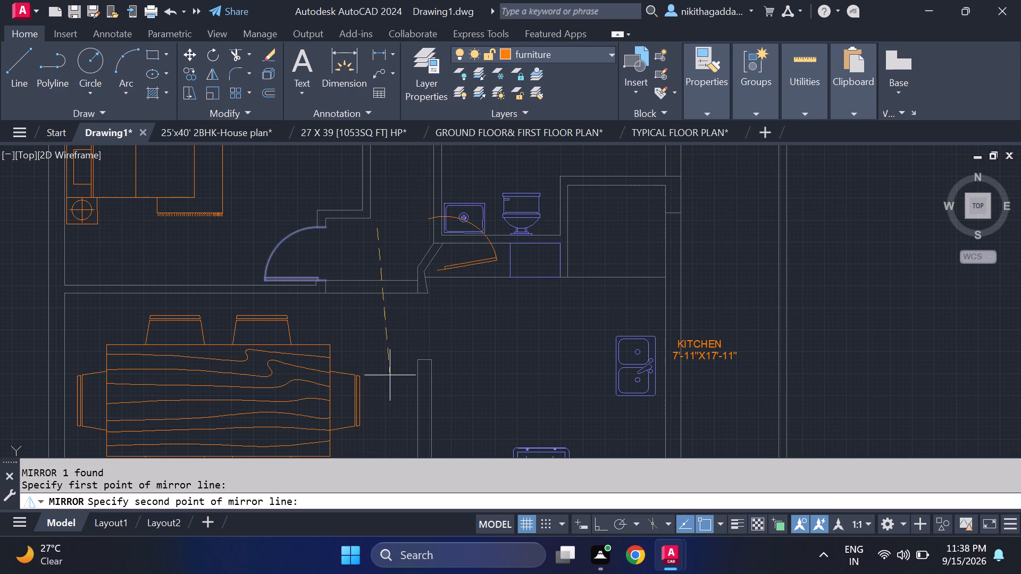
{"action": "key", "text": "F8"}
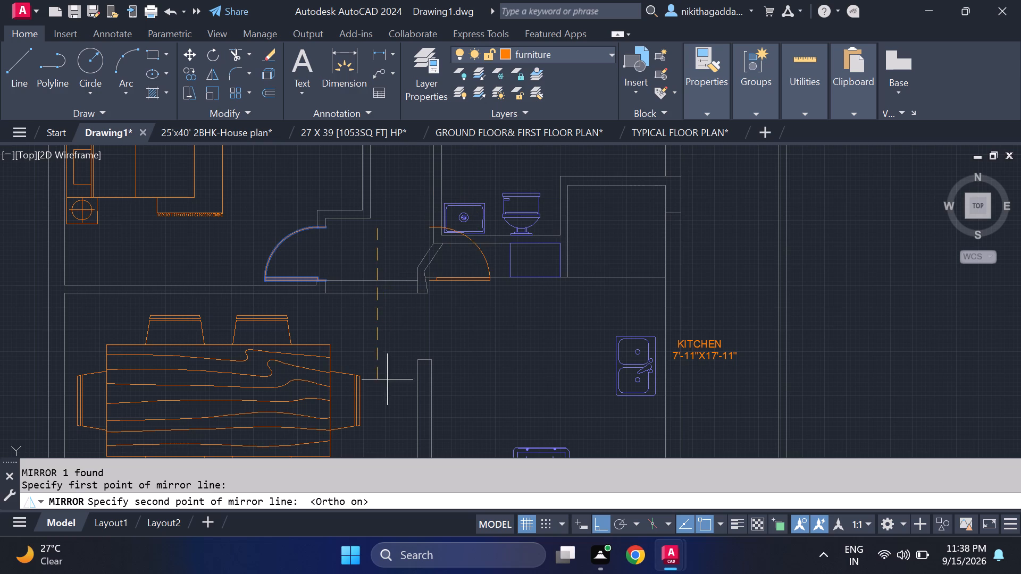
{"action": "left_click", "coordinate": [391, 391]}
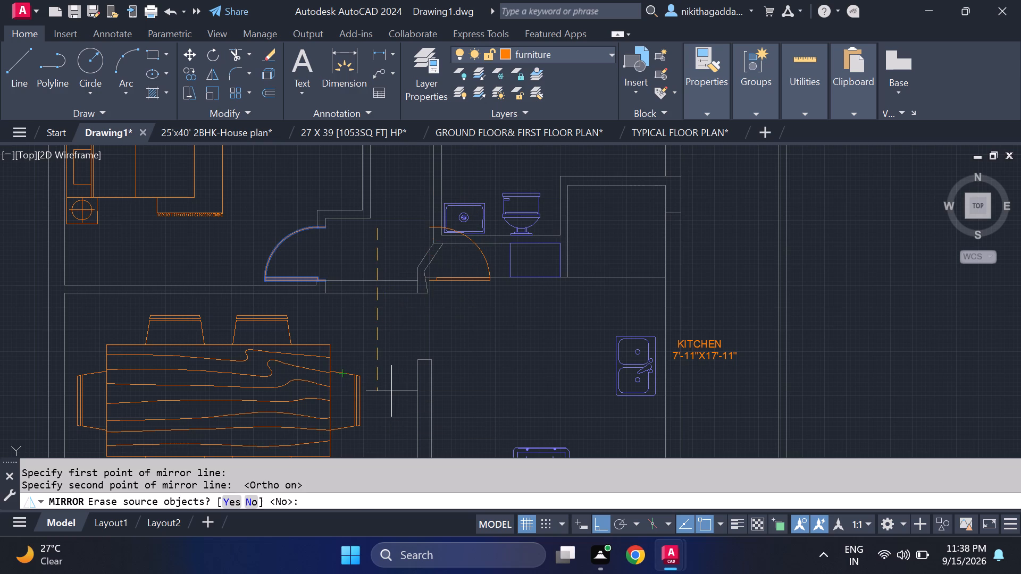
{"action": "type", "text": "no"}
{"action": "key", "text": "Return"}
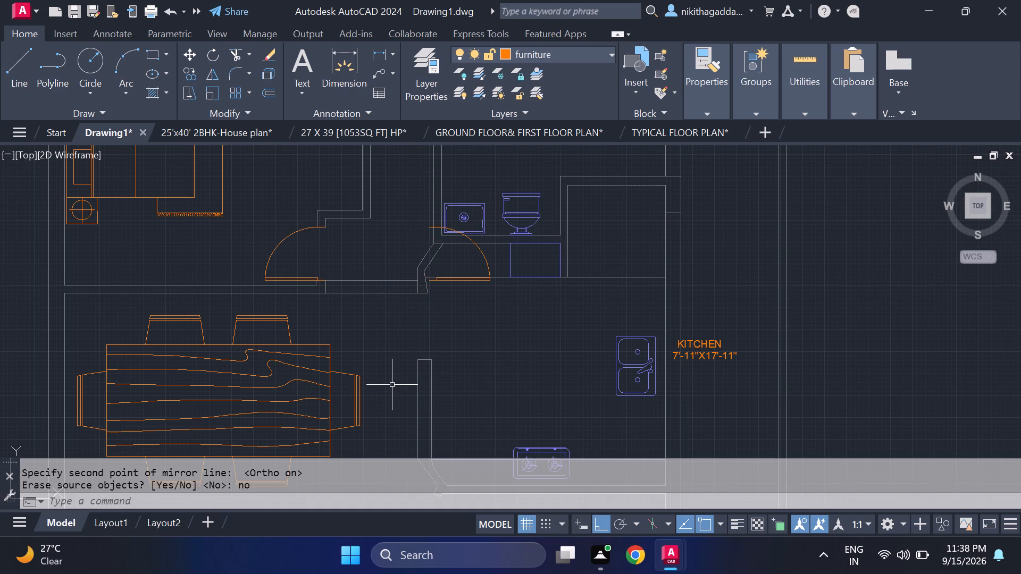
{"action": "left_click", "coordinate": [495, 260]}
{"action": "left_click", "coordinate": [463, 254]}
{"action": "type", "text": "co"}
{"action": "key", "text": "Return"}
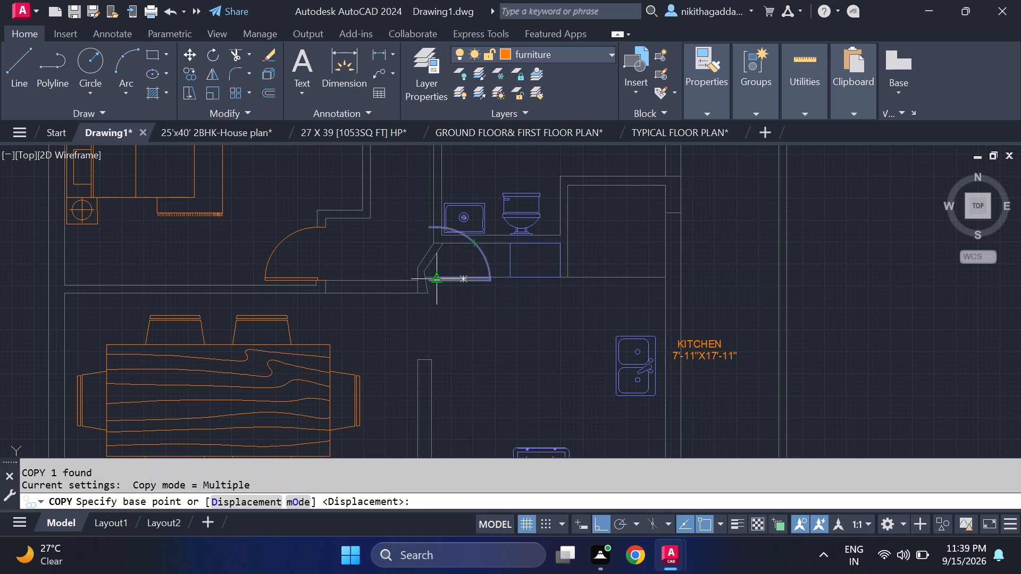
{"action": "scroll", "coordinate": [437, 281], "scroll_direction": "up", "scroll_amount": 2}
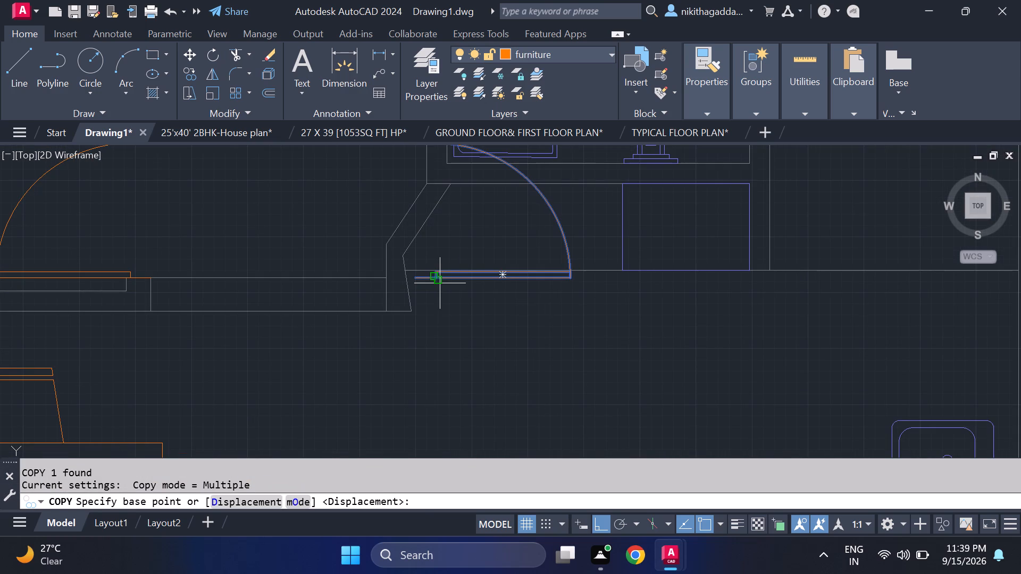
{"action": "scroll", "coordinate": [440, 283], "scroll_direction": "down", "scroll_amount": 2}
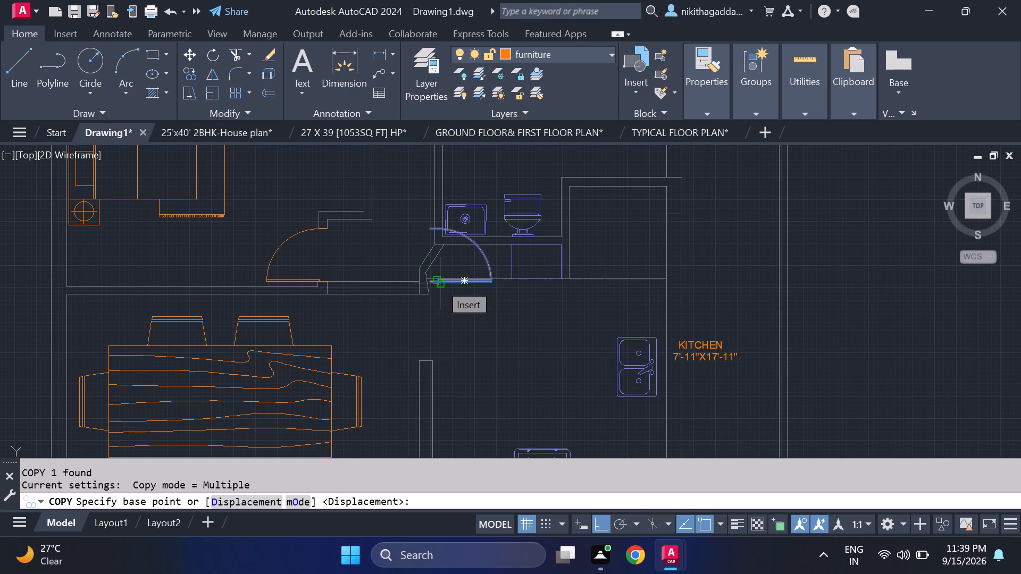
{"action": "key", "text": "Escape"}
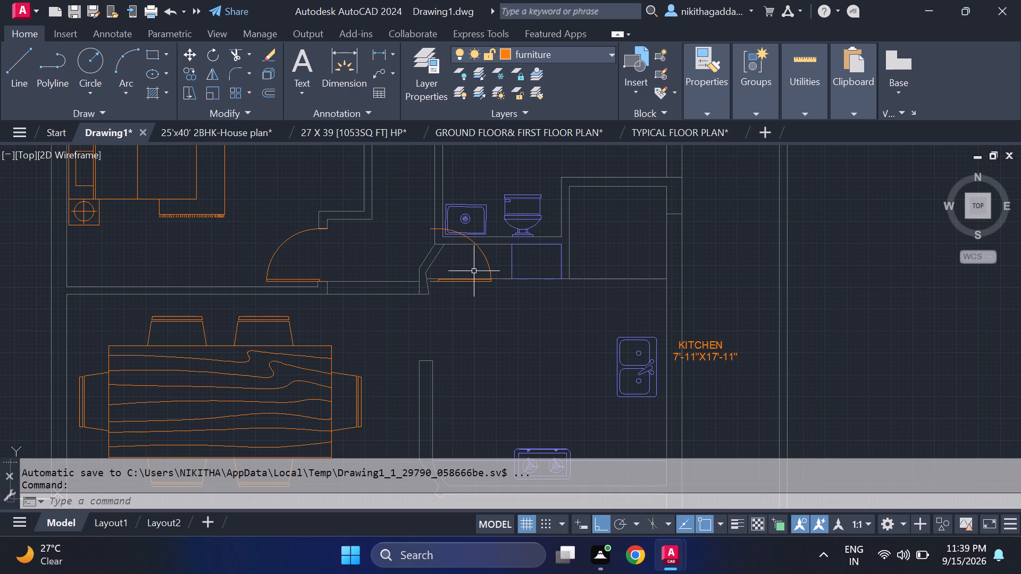
Move the mirrored door horizontally out of the plan into the empty area west of the spare doors.
{"action": "left_click_drag", "start_coordinate": [495, 257], "coordinate": [487, 268]}
{"action": "left_click", "coordinate": [484, 271]}
{"action": "key", "text": "m"}
{"action": "key", "text": "Return"}
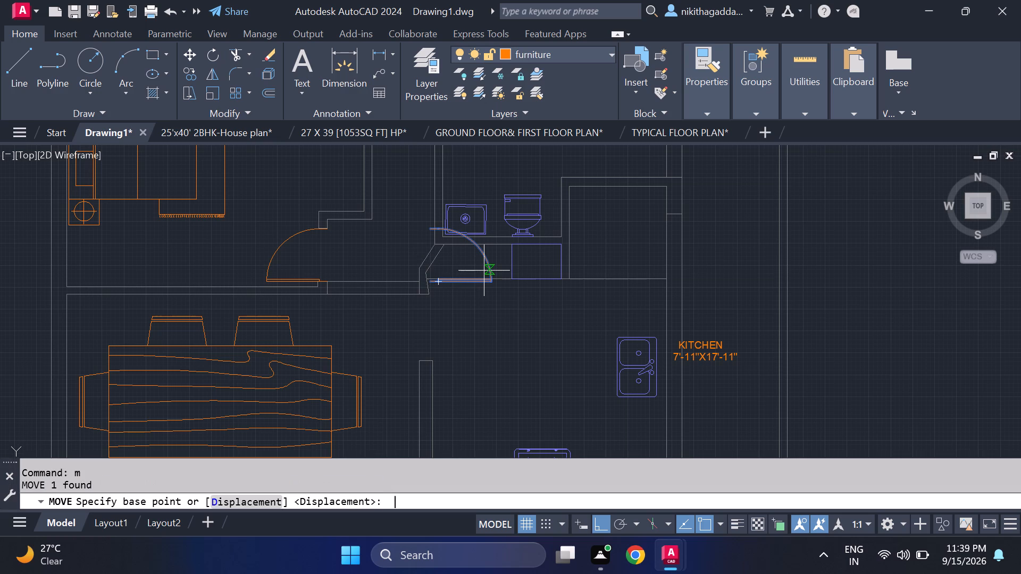
{"action": "left_click", "coordinate": [435, 281]}
{"action": "scroll", "coordinate": [99, 356], "scroll_direction": "down", "scroll_amount": 3}
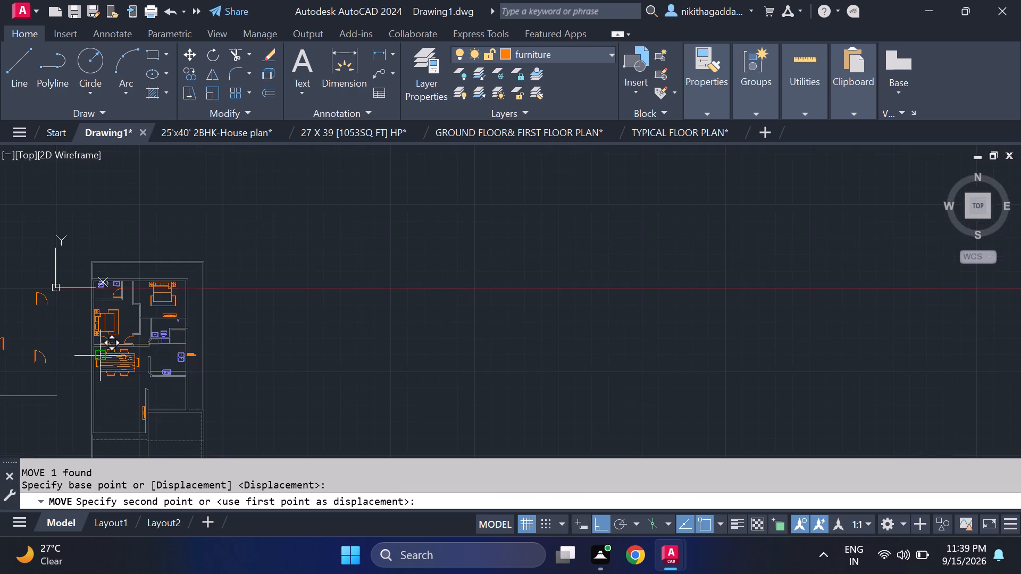
{"action": "scroll", "coordinate": [98, 356], "scroll_direction": "down", "scroll_amount": 1}
{"action": "middle_click_drag", "start_coordinate": [139, 357], "coordinate": [617, 302]}
{"action": "left_click", "coordinate": [347, 300]}
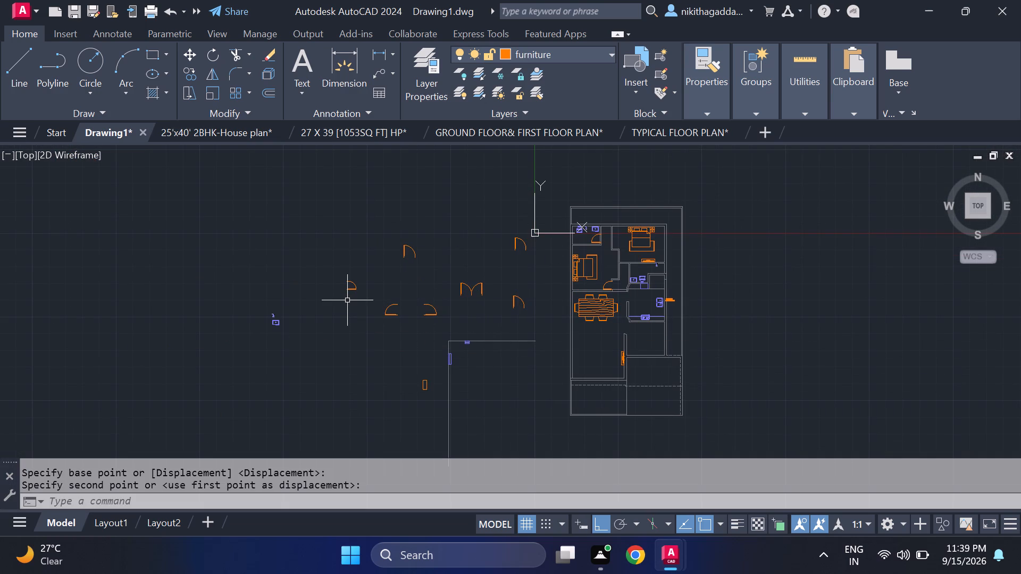
Mirror the moved door about a vertical line just east of it, keeping the original, to get a matching opposite-hand door.
{"action": "scroll", "coordinate": [419, 324], "scroll_direction": "up", "scroll_amount": 1}
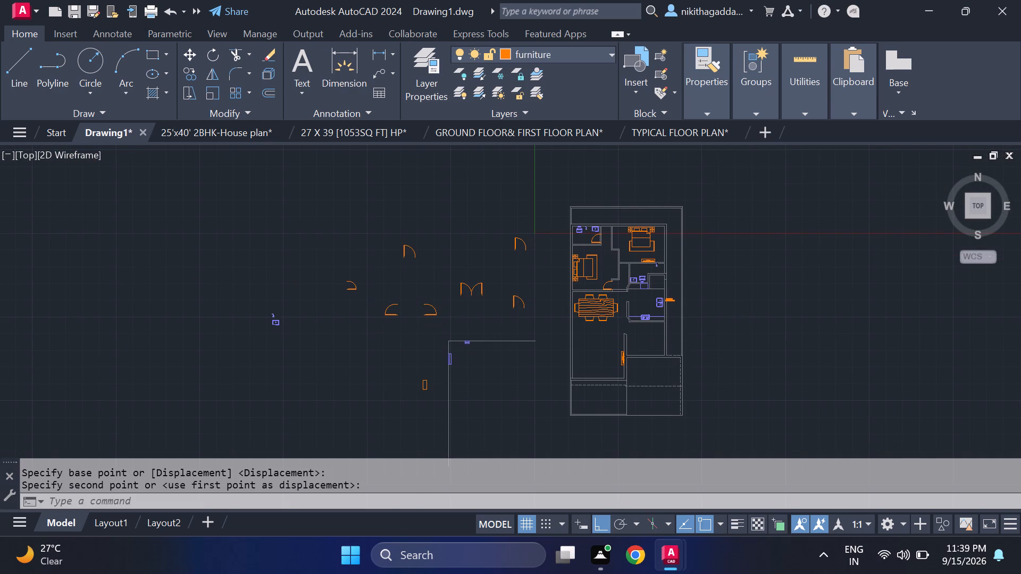
{"action": "middle_click_drag", "start_coordinate": [423, 337], "coordinate": [398, 361]}
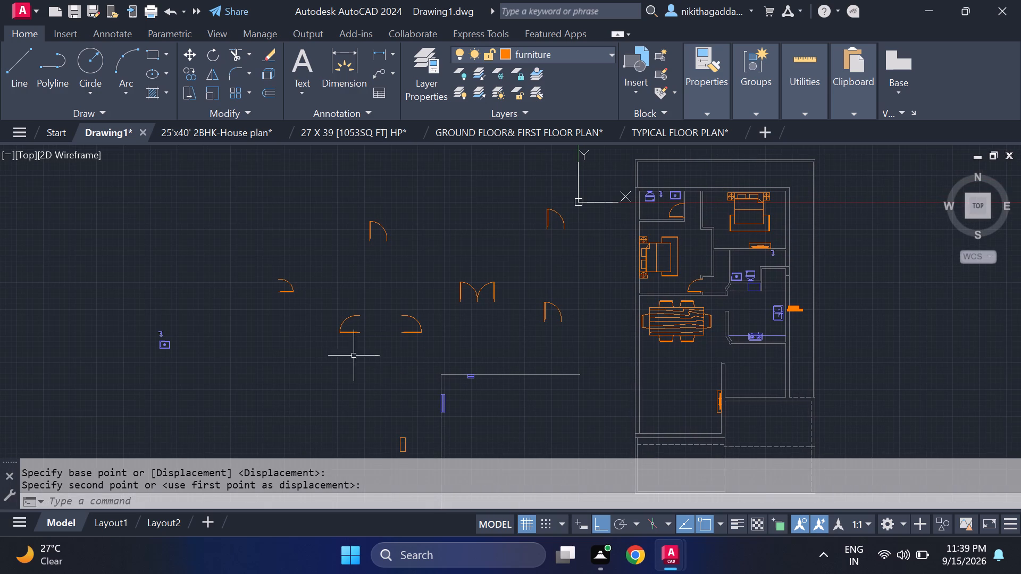
{"action": "scroll", "coordinate": [307, 288], "scroll_direction": "up", "scroll_amount": 1}
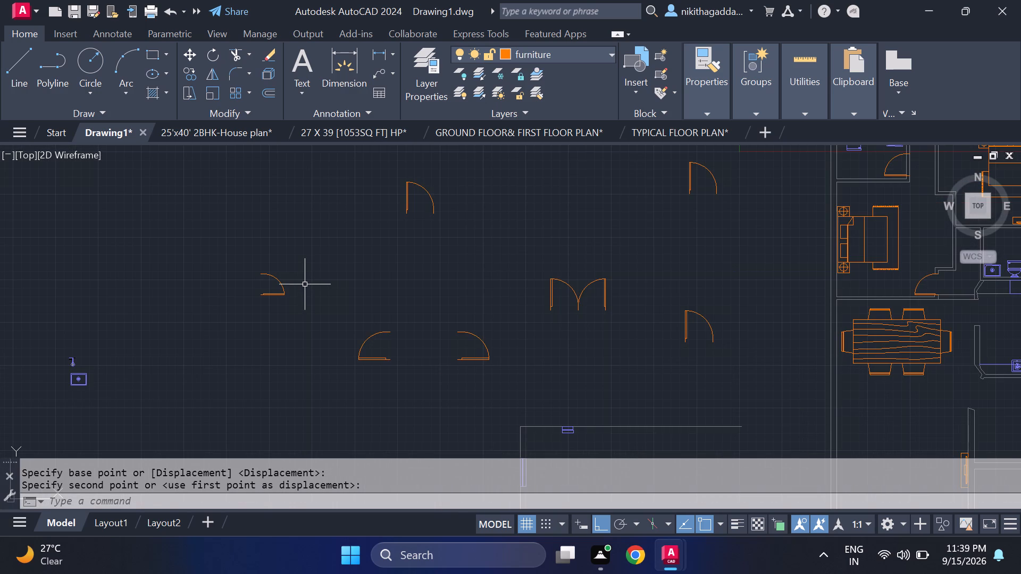
{"action": "left_click", "coordinate": [303, 275]}
{"action": "left_click", "coordinate": [193, 342]}
{"action": "type", "text": "mi"}
{"action": "key", "text": "Return"}
{"action": "left_click", "coordinate": [315, 271]}
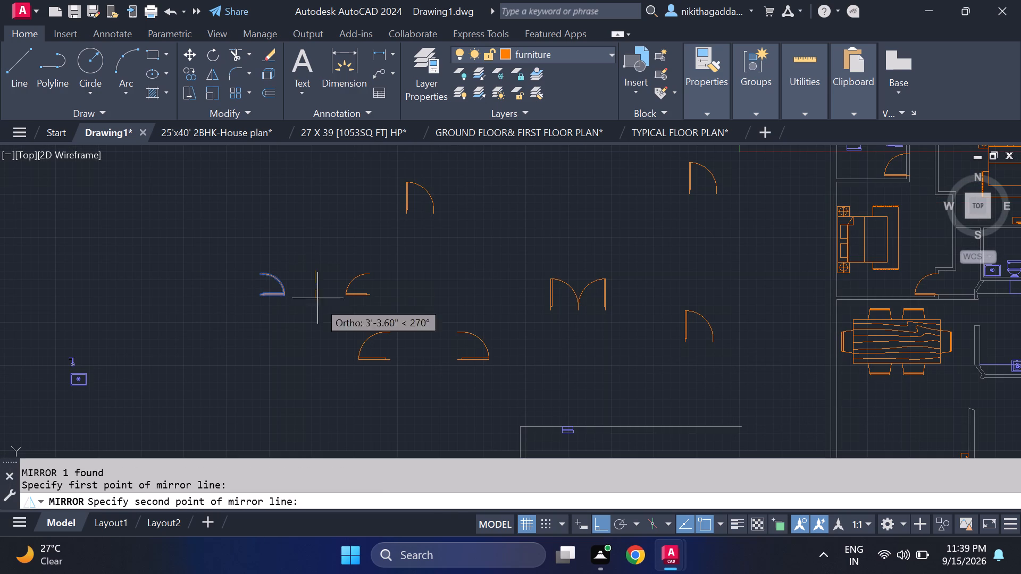
{"action": "left_click", "coordinate": [321, 383]}
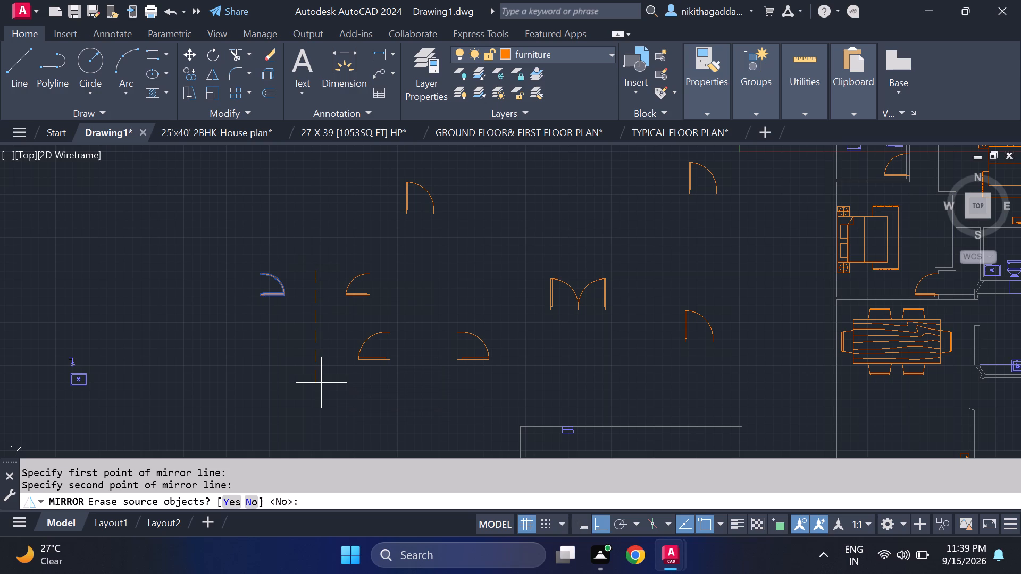
{"action": "type", "text": "no"}
{"action": "key", "text": "Return"}
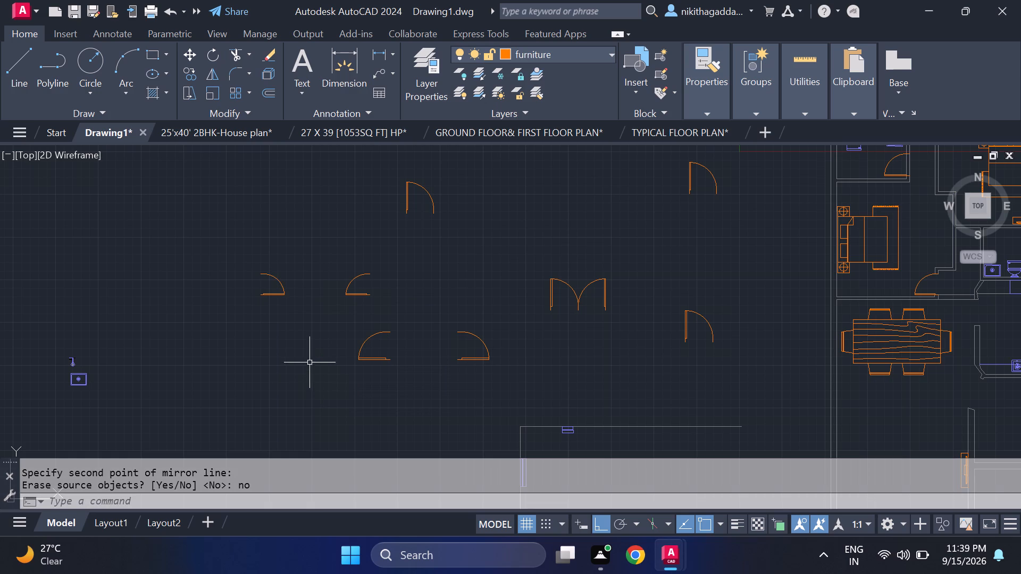
Scale the eastern door of the larger, lower pair of rotated spare doors down slightly freehand about its hinge end.
{"action": "scroll", "coordinate": [363, 306], "scroll_direction": "up", "scroll_amount": 1}
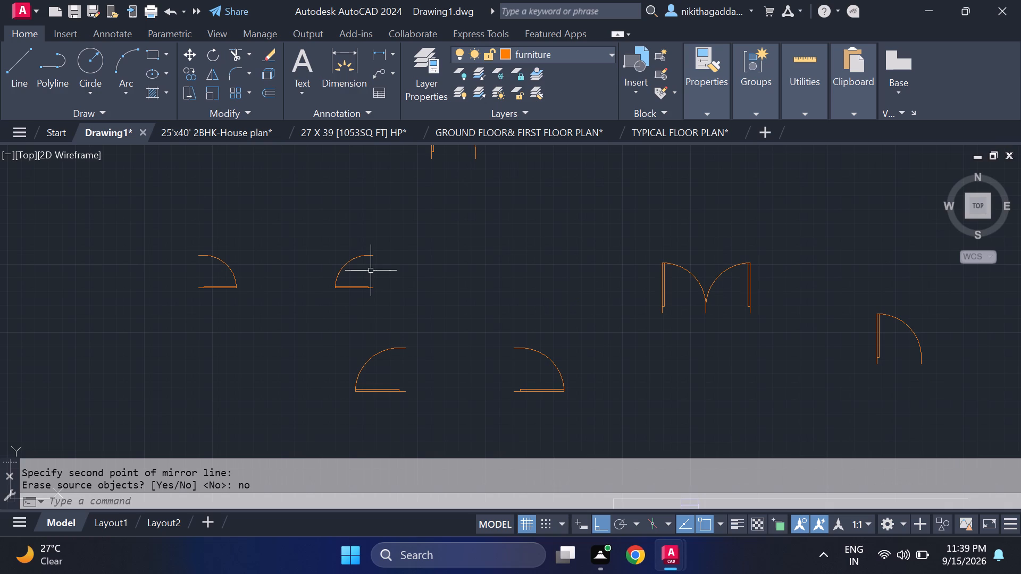
{"action": "scroll", "coordinate": [369, 276], "scroll_direction": "down", "scroll_amount": 3}
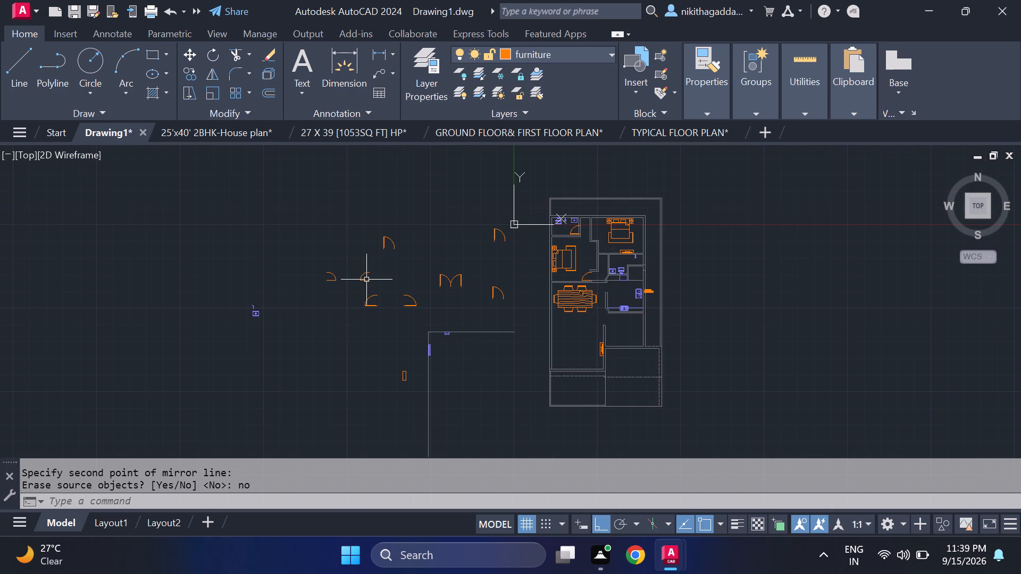
{"action": "middle_click_drag", "start_coordinate": [364, 280], "coordinate": [338, 286]}
{"action": "scroll", "coordinate": [338, 286], "scroll_direction": "up", "scroll_amount": 2}
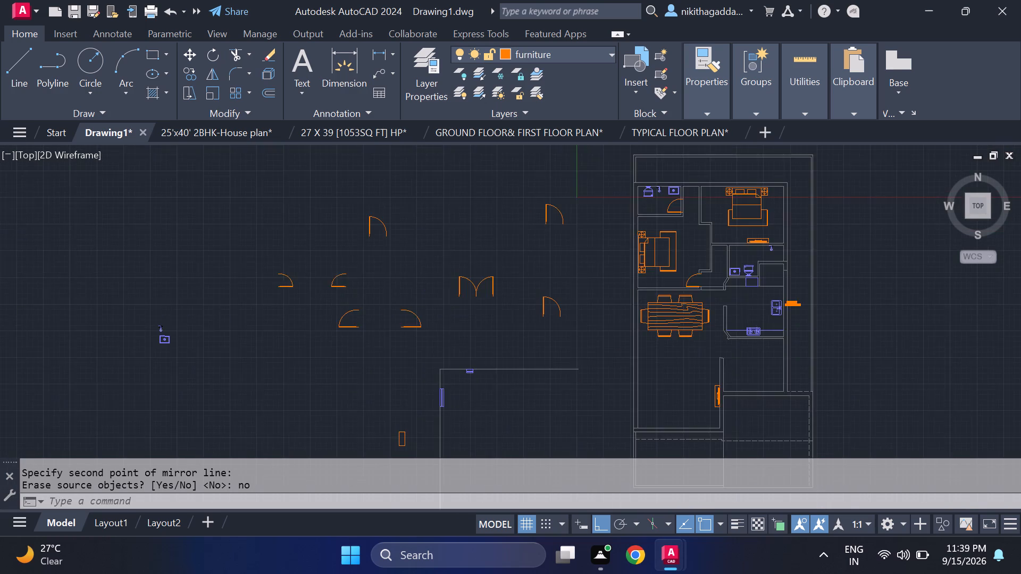
{"action": "left_click_drag", "start_coordinate": [473, 325], "coordinate": [469, 330]}
{"action": "left_click", "coordinate": [441, 380]}
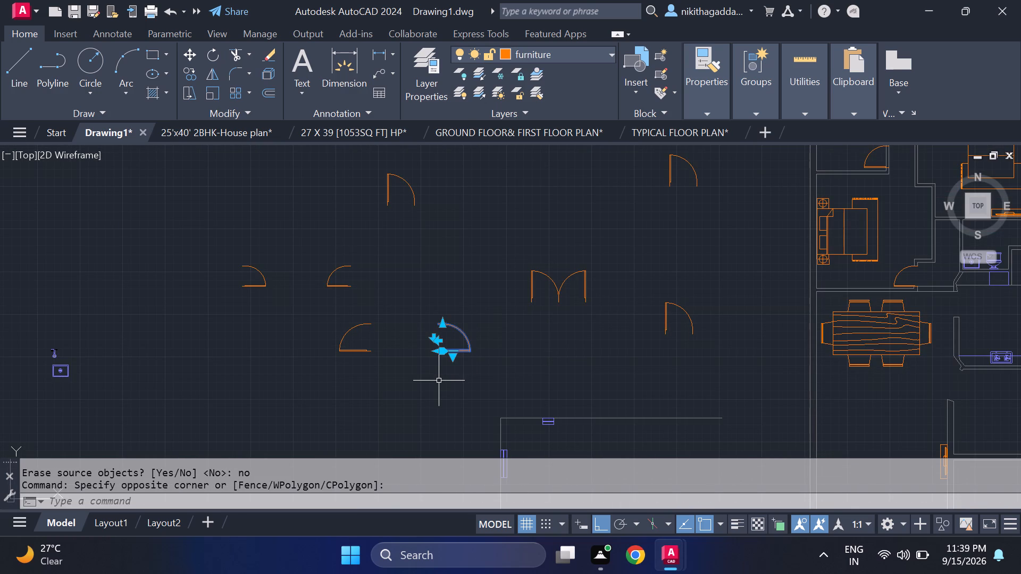
{"action": "type", "text": "scale"}
{"action": "key", "text": "Return"}
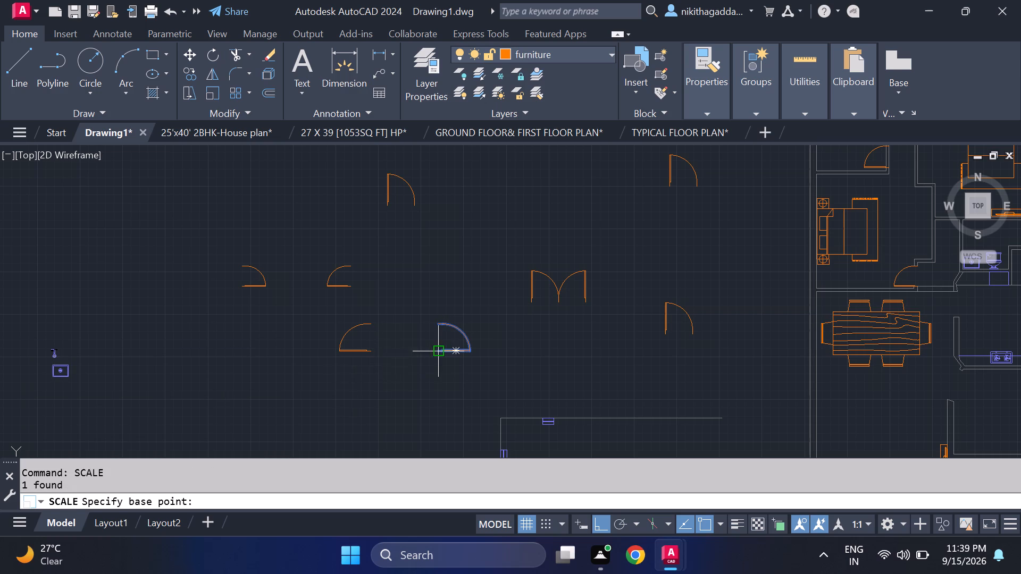
{"action": "scroll", "coordinate": [438, 347], "scroll_direction": "up", "scroll_amount": 2}
{"action": "left_click", "coordinate": [432, 362]}
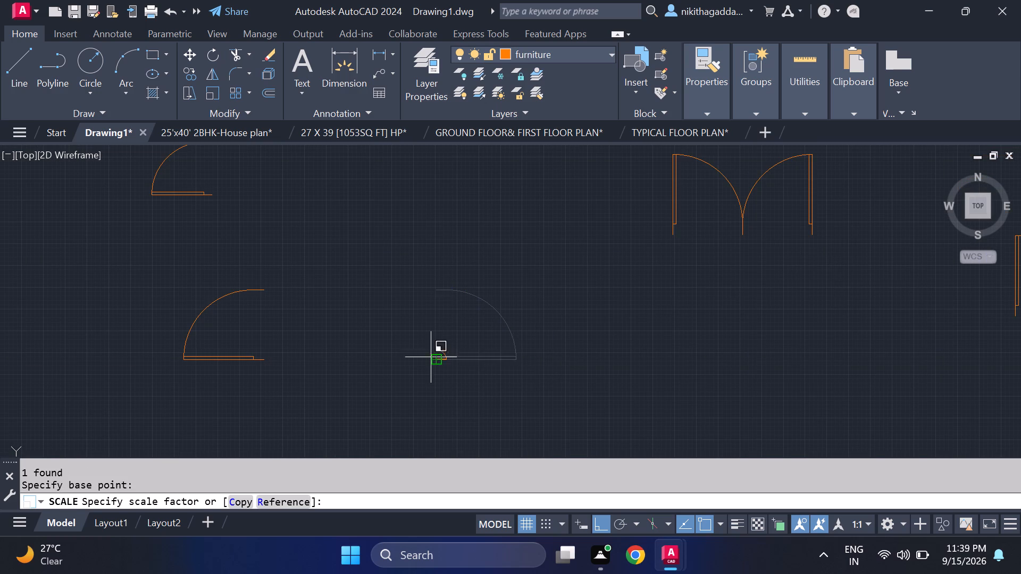
{"action": "scroll", "coordinate": [432, 324], "scroll_direction": "down", "scroll_amount": 1}
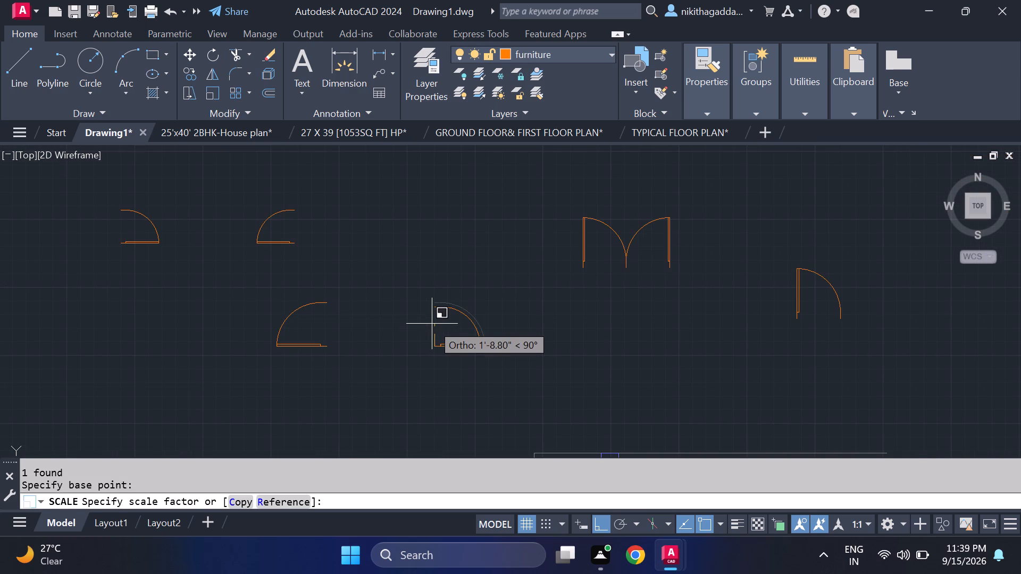
{"action": "left_click", "coordinate": [432, 324]}
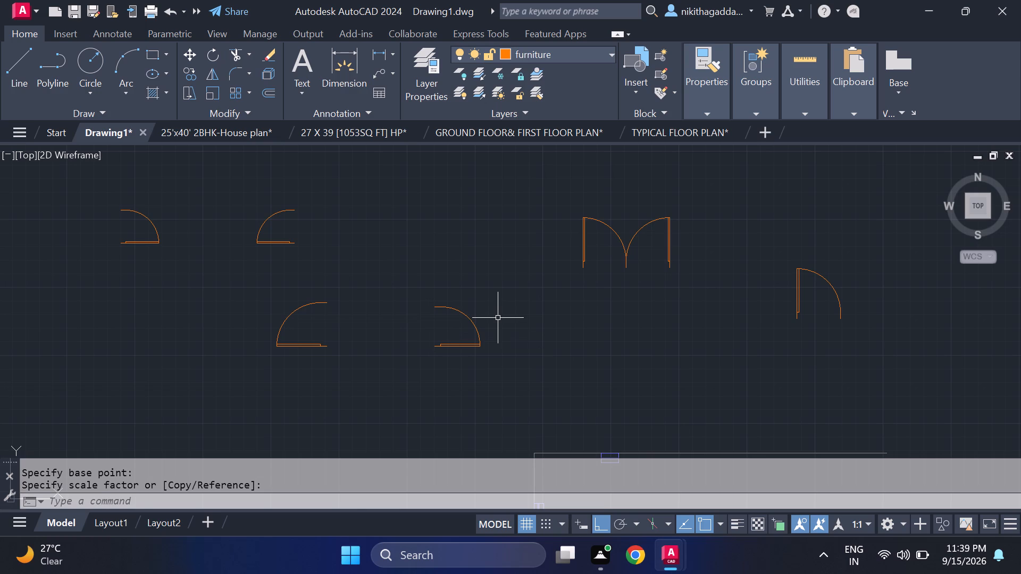
Copy the northwestern upright spare door, by its hinge end, onto the west wall line of the passage between west bedroom and bathroom.
{"action": "scroll", "coordinate": [498, 318], "scroll_direction": "down", "scroll_amount": 2}
{"action": "scroll", "coordinate": [474, 238], "scroll_direction": "up", "scroll_amount": 1}
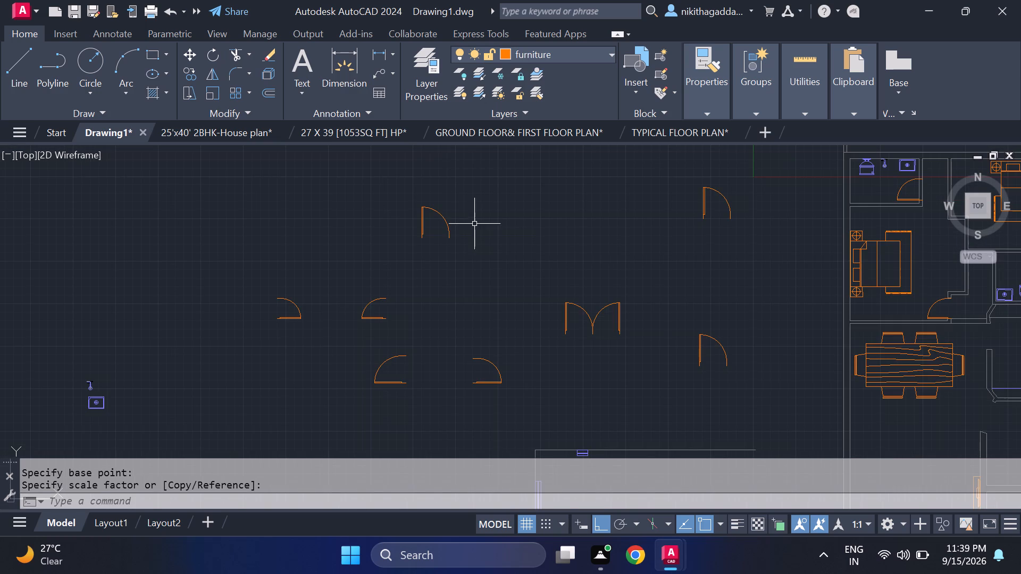
{"action": "left_click", "coordinate": [470, 205]}
{"action": "left_click", "coordinate": [395, 251]}
{"action": "type", "text": "co"}
{"action": "key", "text": "Return"}
{"action": "scroll", "coordinate": [394, 250], "scroll_direction": "up", "scroll_amount": 3}
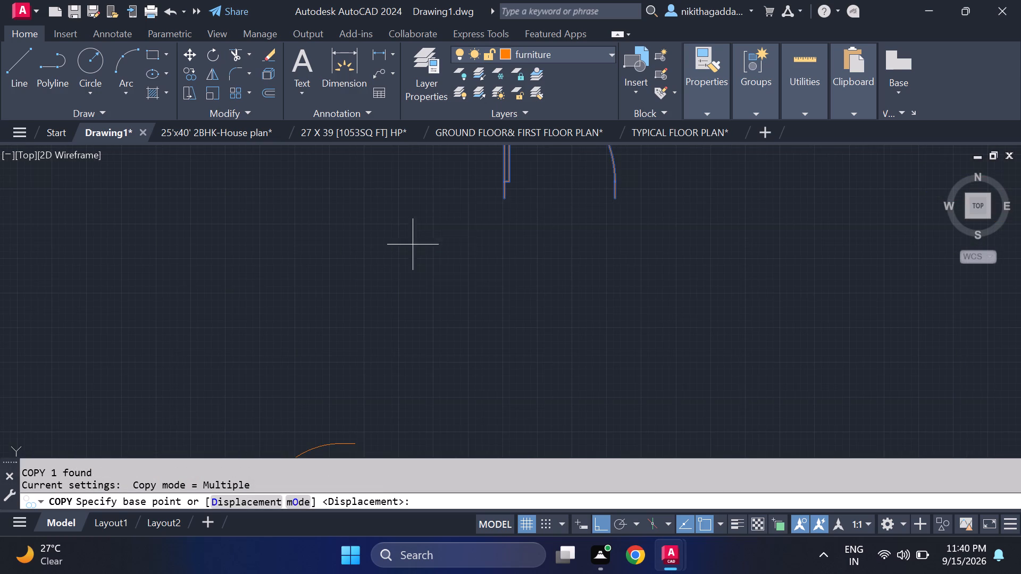
{"action": "left_click", "coordinate": [501, 200]}
{"action": "scroll", "coordinate": [569, 301], "scroll_direction": "down", "scroll_amount": 3}
{"action": "middle_click_drag", "start_coordinate": [564, 302], "coordinate": [161, 392]}
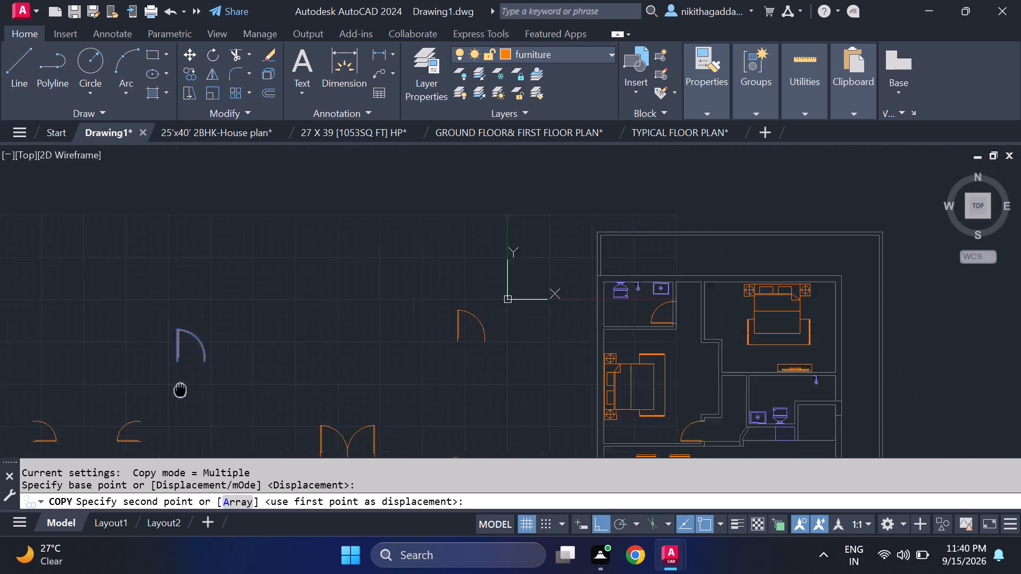
{"action": "middle_click_drag", "start_coordinate": [161, 392], "coordinate": [39, 382]}
{"action": "scroll", "coordinate": [590, 339], "scroll_direction": "up", "scroll_amount": 2}
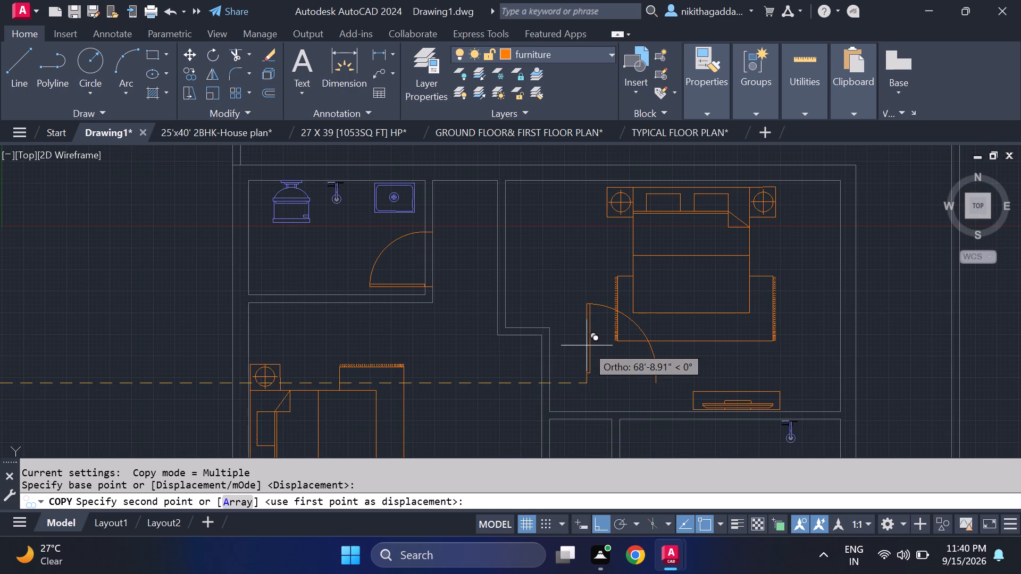
{"action": "key", "text": "F8"}
{"action": "scroll", "coordinate": [587, 347], "scroll_direction": "down", "scroll_amount": 1}
{"action": "middle_click_drag", "start_coordinate": [583, 348], "coordinate": [595, 280]}
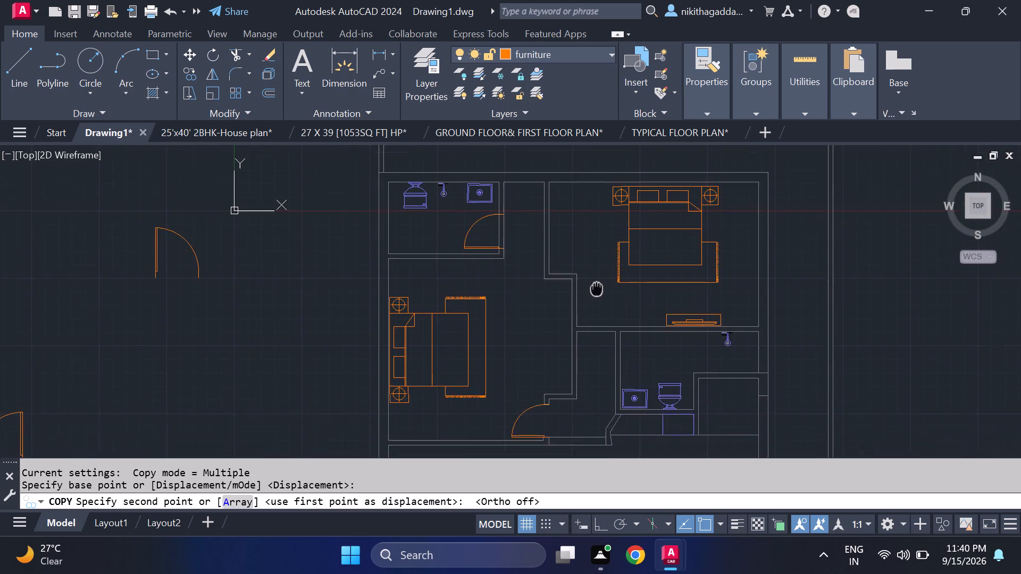
{"action": "middle_click_drag", "start_coordinate": [595, 280], "coordinate": [590, 248]}
{"action": "scroll", "coordinate": [588, 322], "scroll_direction": "up", "scroll_amount": 2}
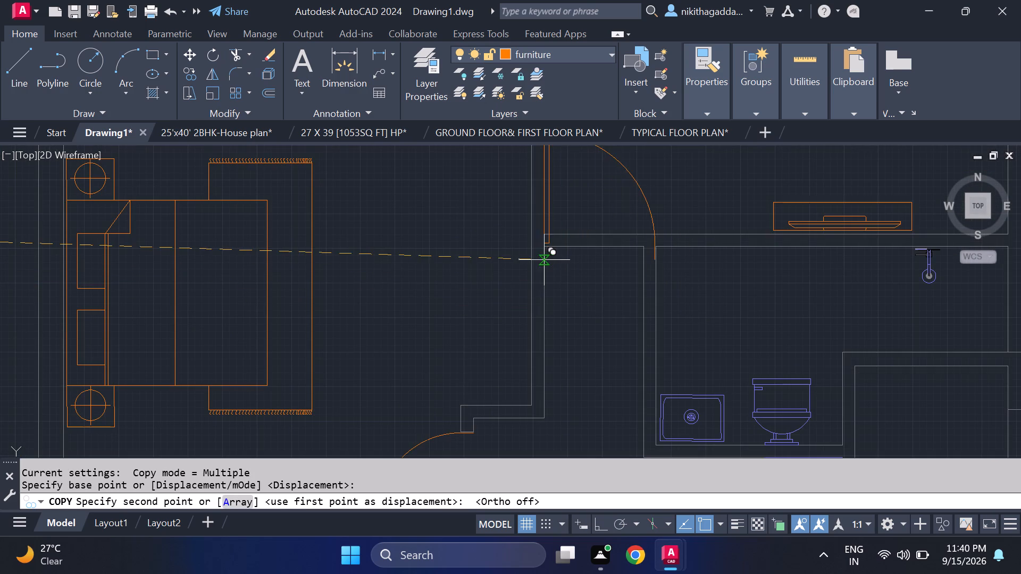
{"action": "scroll", "coordinate": [555, 313], "scroll_direction": "down", "scroll_amount": 1}
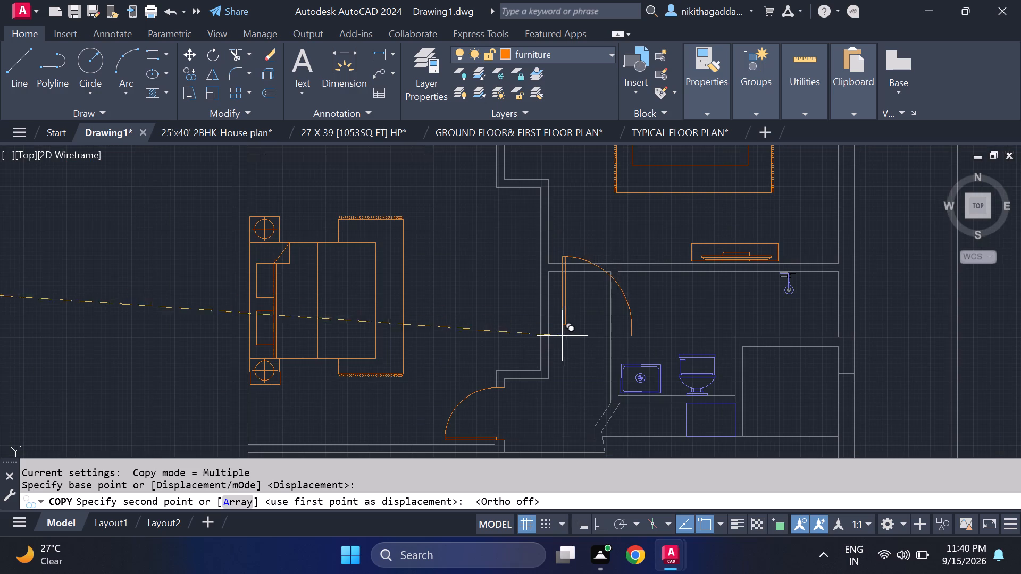
{"action": "middle_click_drag", "start_coordinate": [563, 345], "coordinate": [553, 308]}
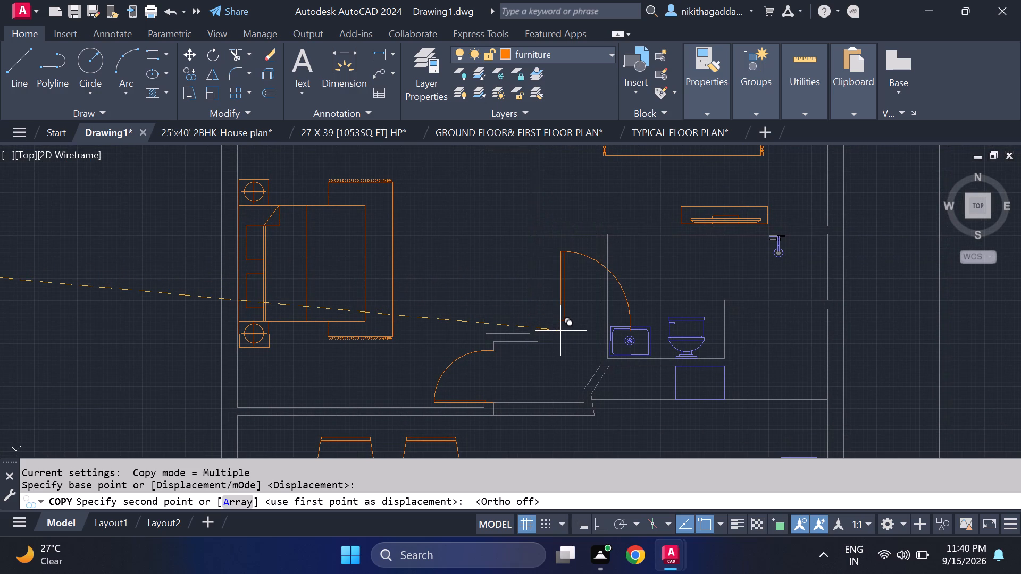
{"action": "middle_click_drag", "start_coordinate": [559, 313], "coordinate": [557, 315]}
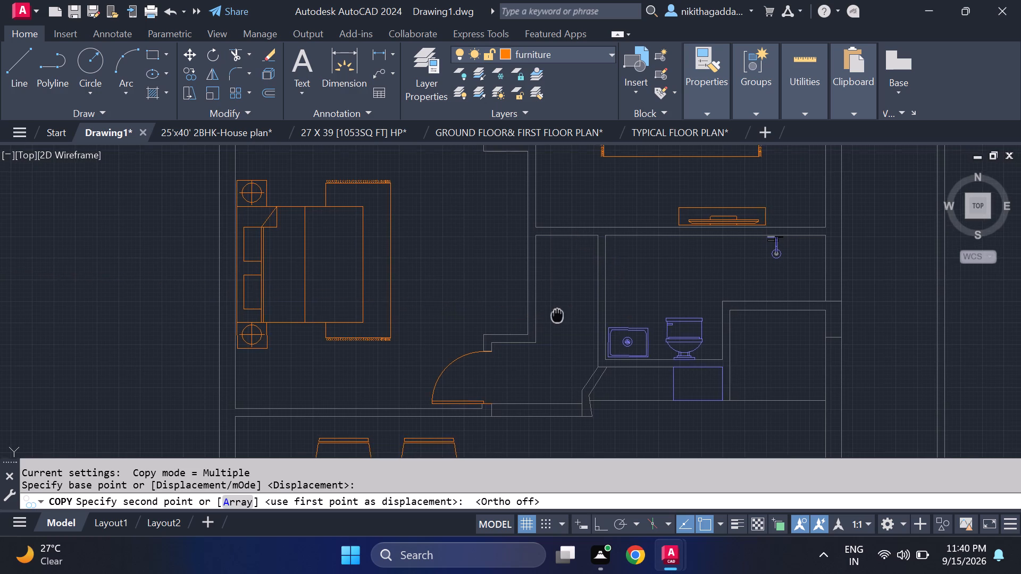
{"action": "middle_click_drag", "start_coordinate": [557, 315], "coordinate": [559, 358]}
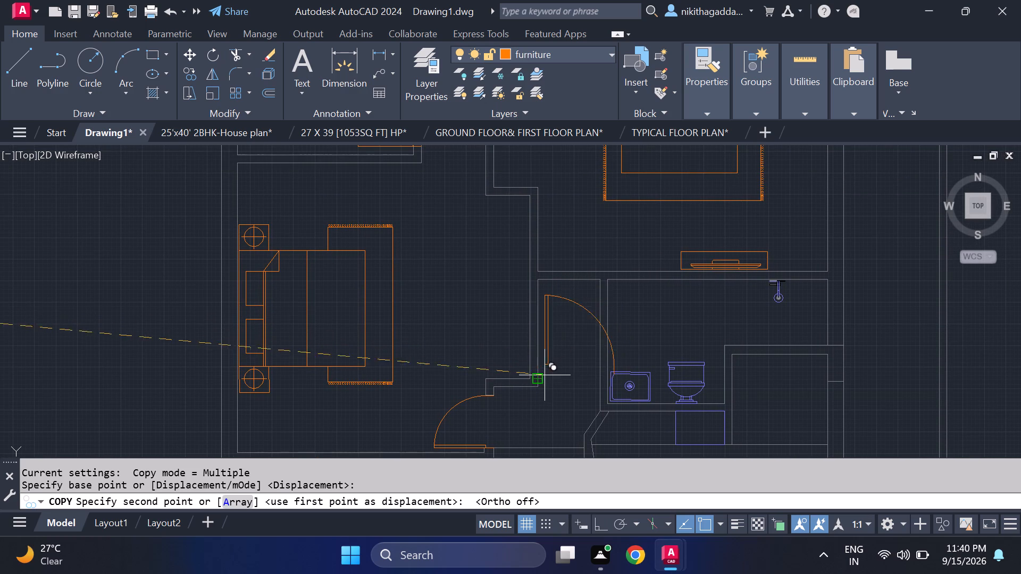
{"action": "scroll", "coordinate": [545, 371], "scroll_direction": "up", "scroll_amount": 2}
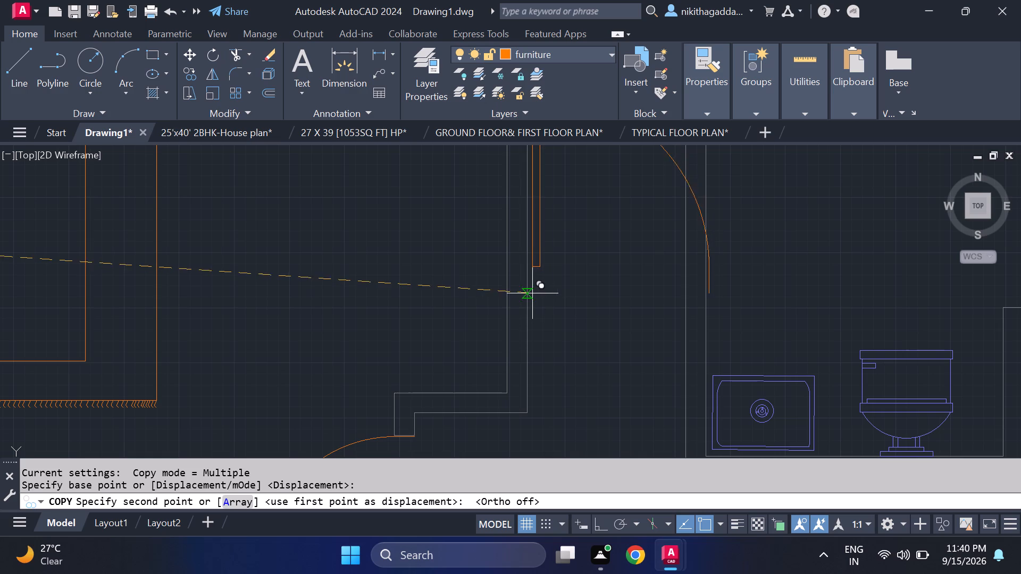
{"action": "left_click", "coordinate": [524, 262]}
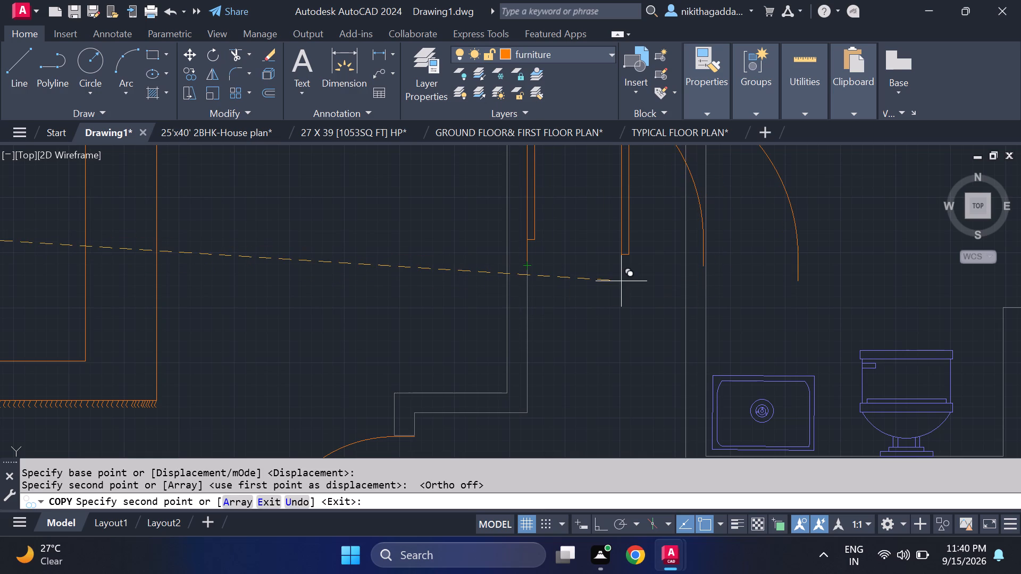
{"action": "key", "text": "Escape"}
Scale the copied passage door down freehand about its hinge end until its leaf tip meets the northeast bedroom's south wall line.
{"action": "scroll", "coordinate": [623, 280], "scroll_direction": "down", "scroll_amount": 3}
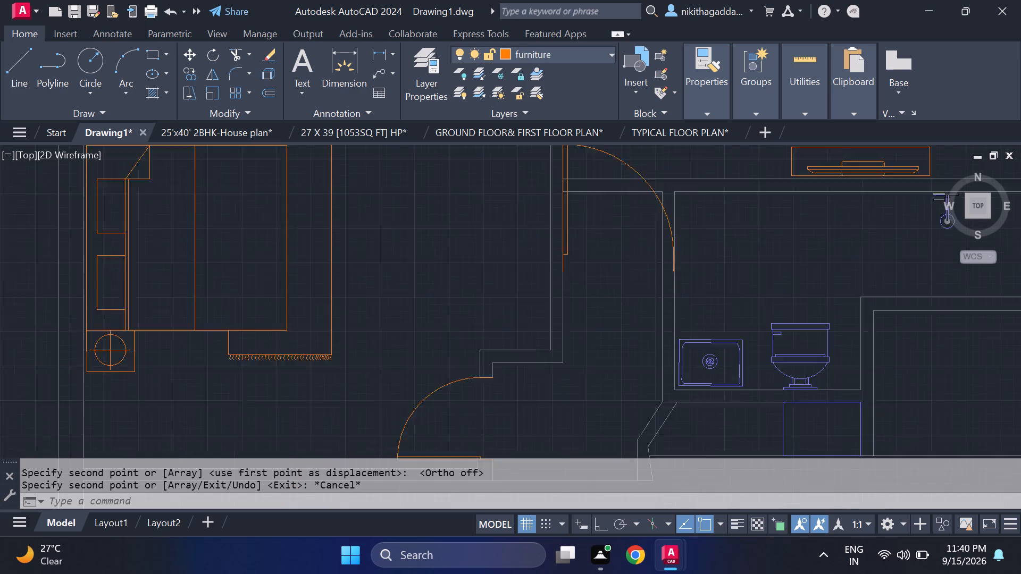
{"action": "scroll", "coordinate": [621, 249], "scroll_direction": "up", "scroll_amount": 2}
{"action": "left_click_drag", "start_coordinate": [642, 197], "coordinate": [637, 202]}
{"action": "left_click", "coordinate": [620, 213]}
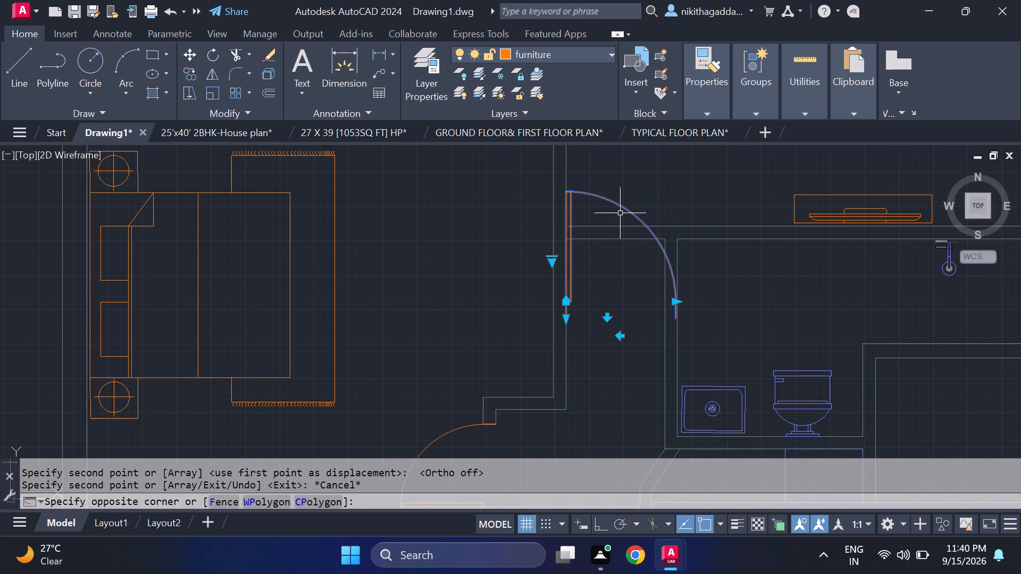
{"action": "type", "text": "scale"}
{"action": "key", "text": "Return"}
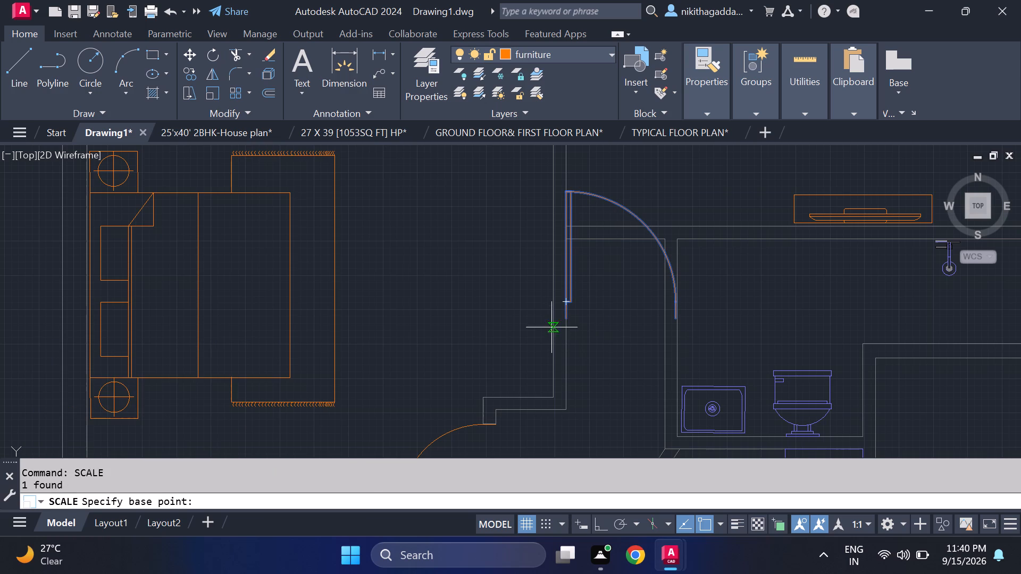
{"action": "left_click", "coordinate": [567, 319]}
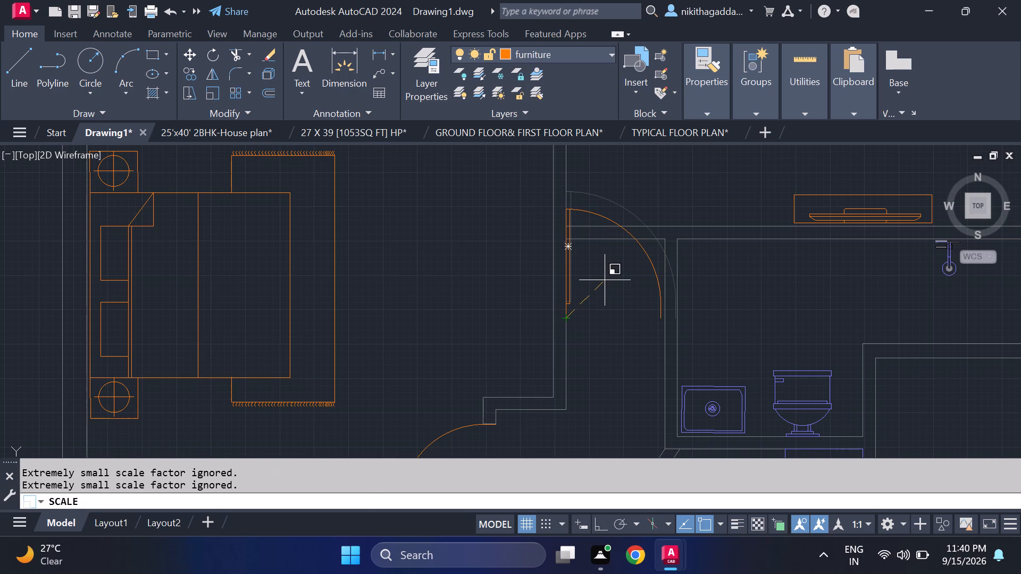
{"action": "left_click", "coordinate": [598, 286]}
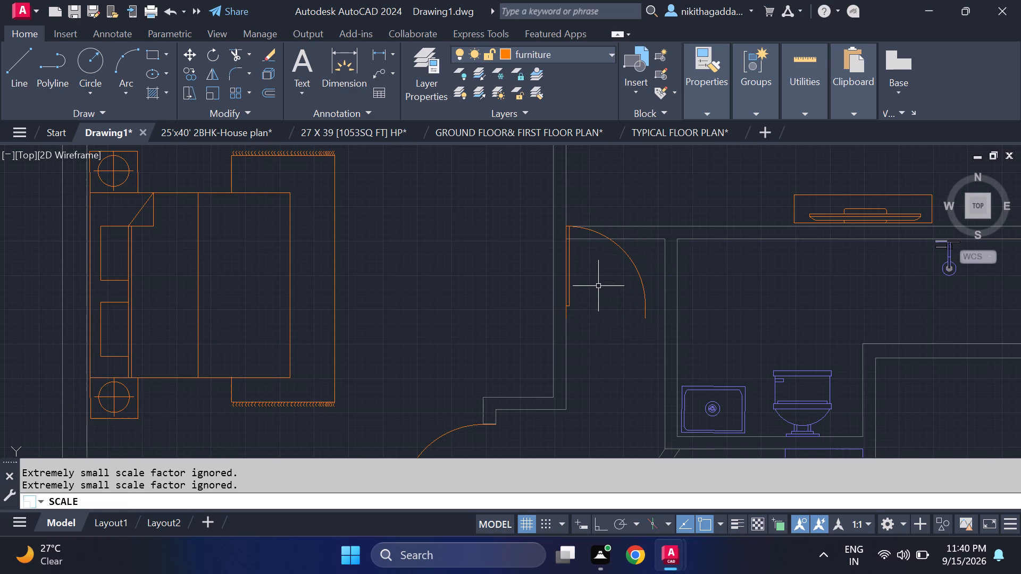
Extend both lines of the bathroom's west wall north to the northeast bedroom's south wall line.
{"action": "middle_click_drag", "start_coordinate": [627, 318], "coordinate": [612, 374]}
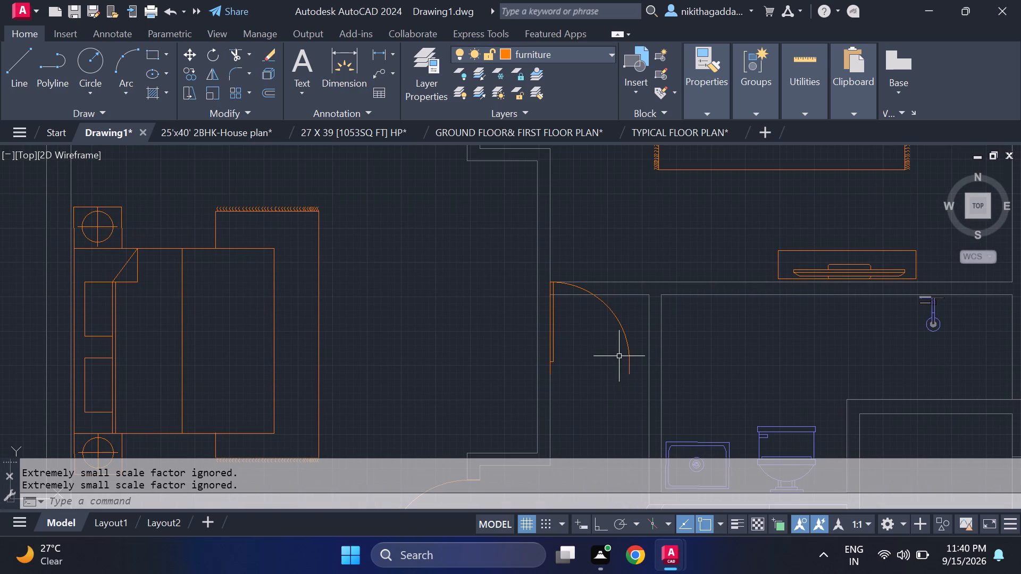
{"action": "scroll", "coordinate": [629, 306], "scroll_direction": "up", "scroll_amount": 2}
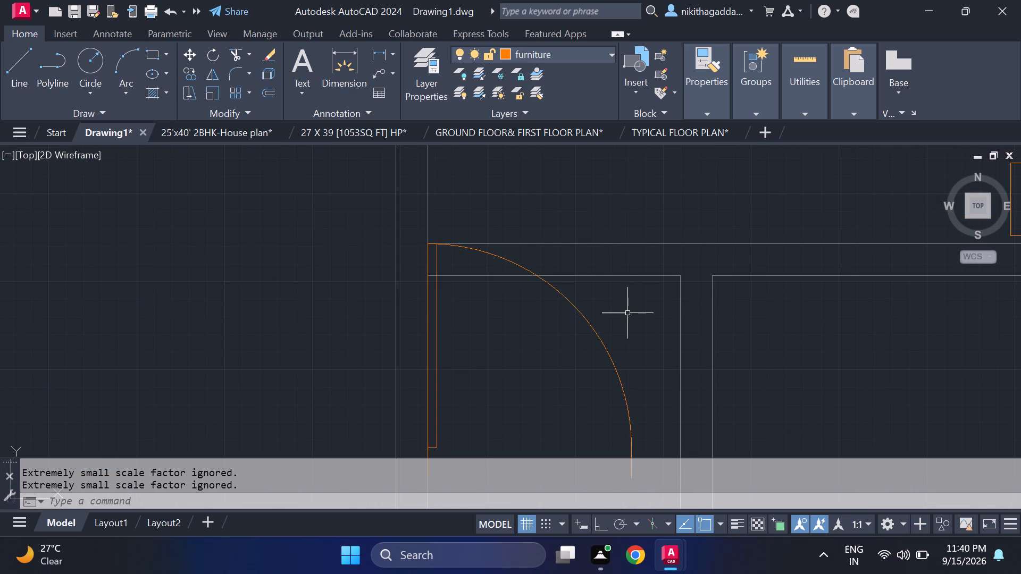
{"action": "type", "text": "ex"}
{"action": "key", "text": "Return"}
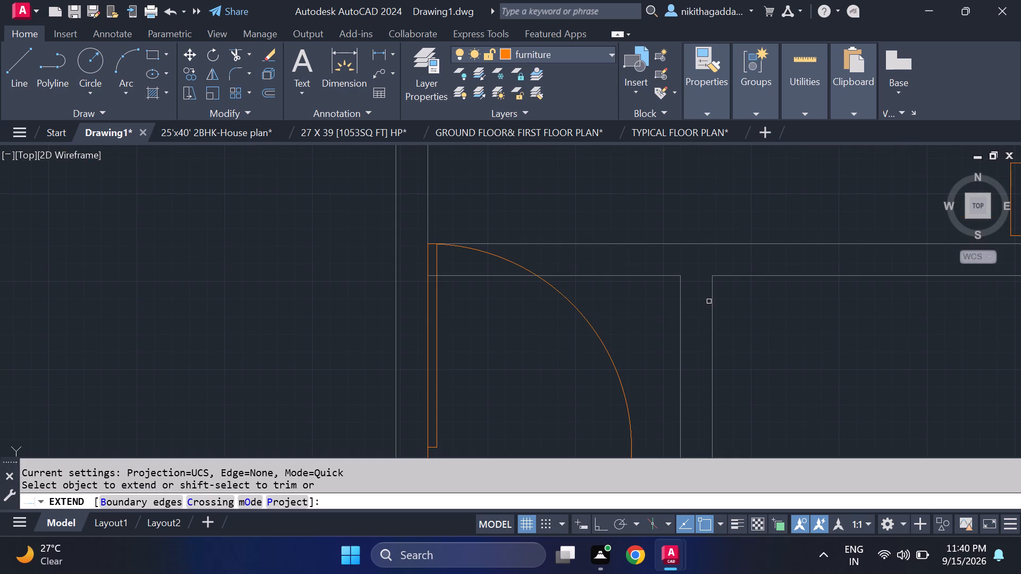
{"action": "left_click", "coordinate": [679, 341]}
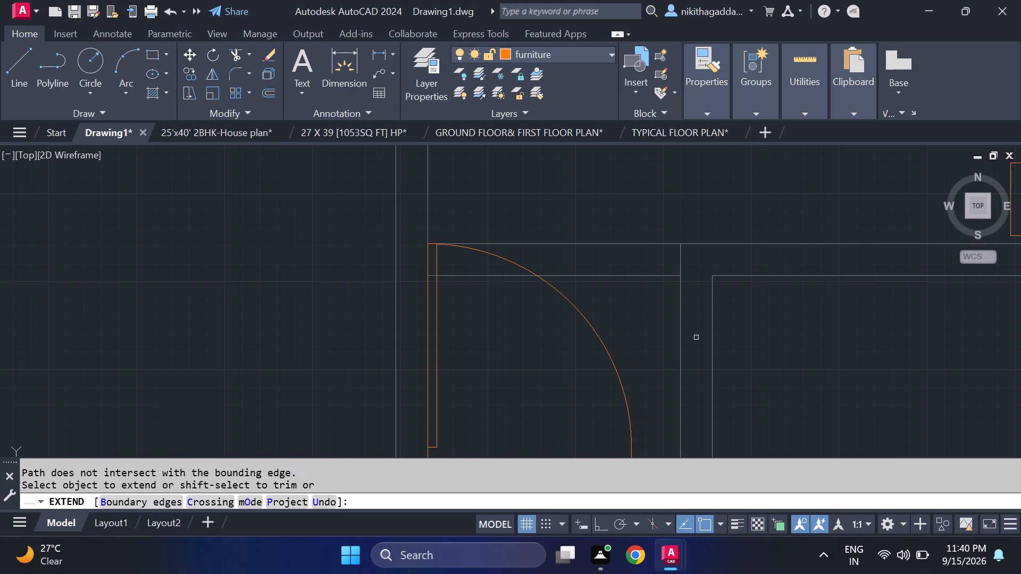
{"action": "left_click", "coordinate": [713, 308]}
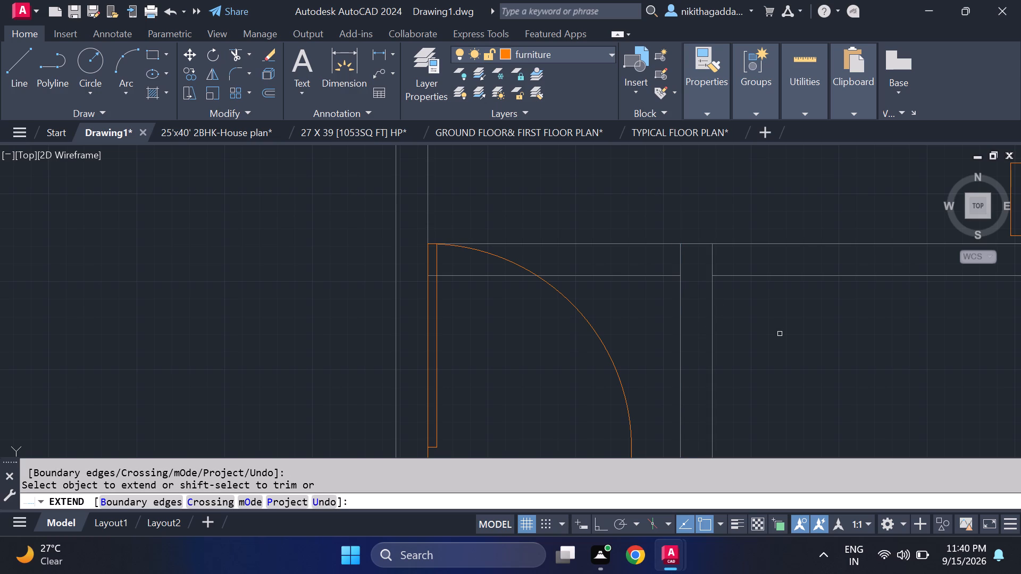
{"action": "key", "text": "Escape"}
Trim away the two horizontal wall lines between the passage's west wall and the bathroom's northwest corner to open the doorway.
{"action": "type", "text": "tr"}
{"action": "key", "text": "Return"}
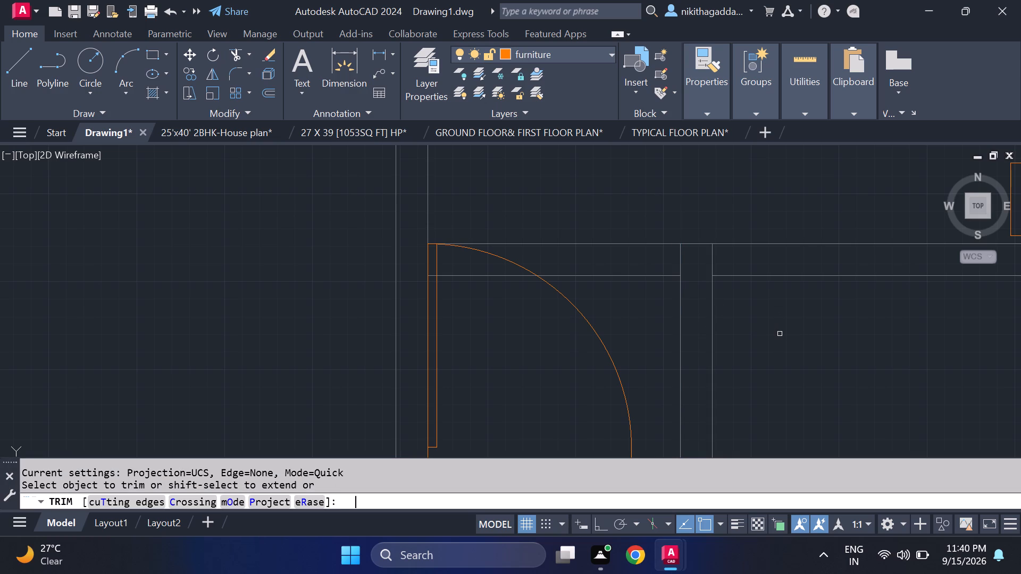
{"action": "left_click_drag", "start_coordinate": [595, 233], "coordinate": [616, 311]}
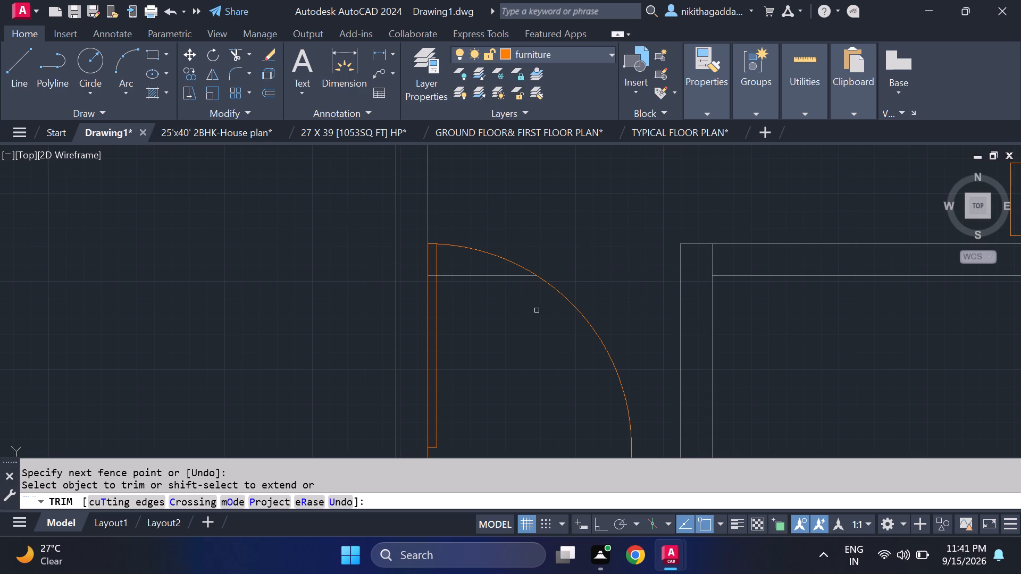
{"action": "left_click", "coordinate": [491, 275]}
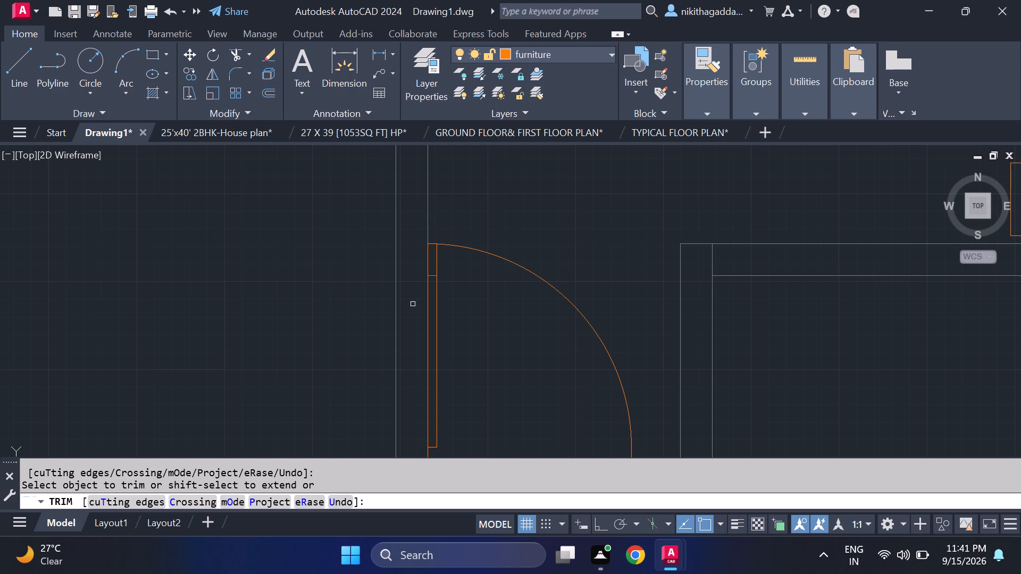
{"action": "left_click", "coordinate": [433, 276]}
{"action": "scroll", "coordinate": [656, 341], "scroll_direction": "down", "scroll_amount": 3}
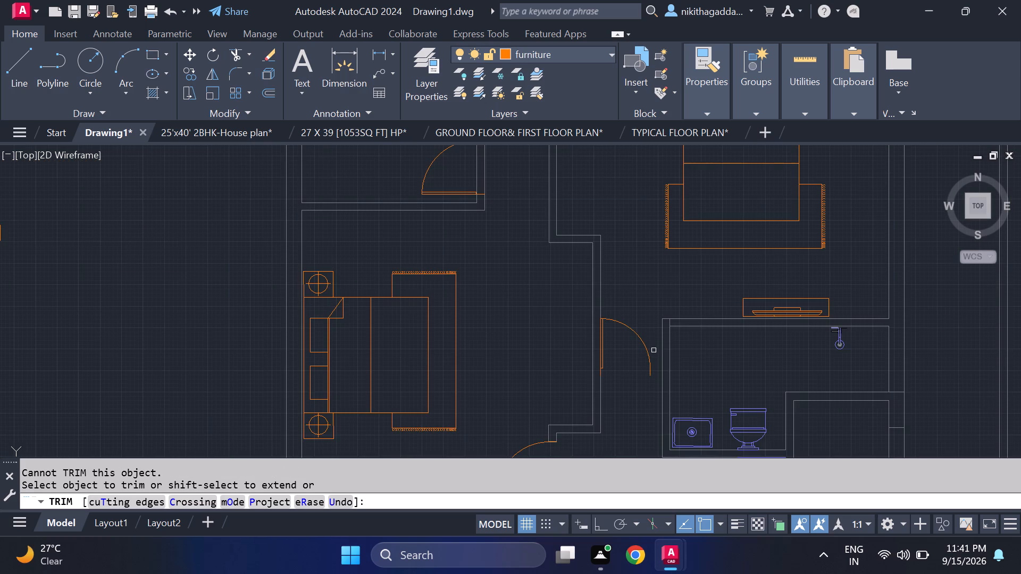
{"action": "middle_click_drag", "start_coordinate": [687, 356], "coordinate": [585, 364]}
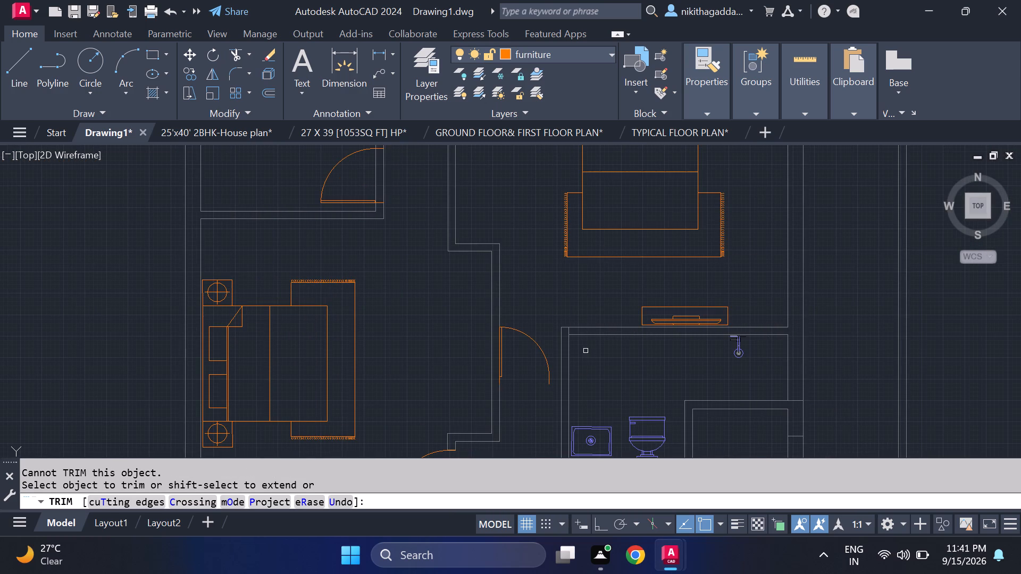
{"action": "scroll", "coordinate": [584, 354], "scroll_direction": "up", "scroll_amount": 1}
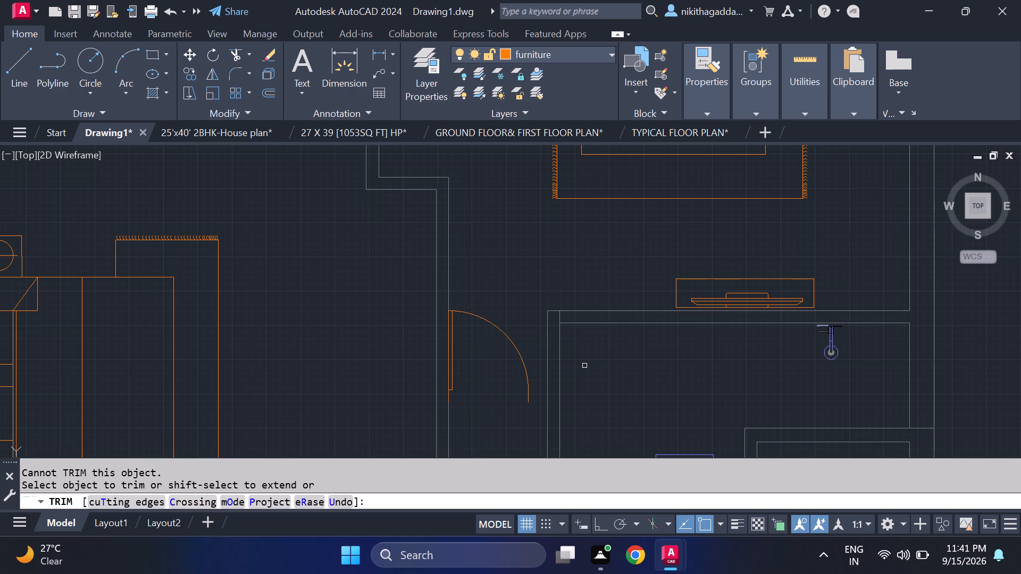
{"action": "key", "text": "F1"}
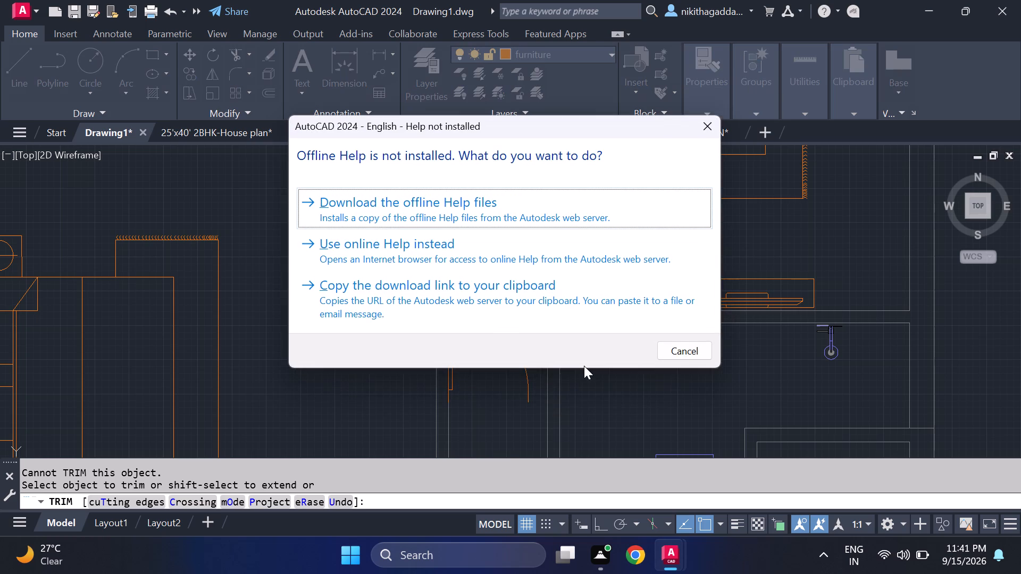
{"action": "left_click_drag", "start_coordinate": [712, 125], "coordinate": [714, 134]}
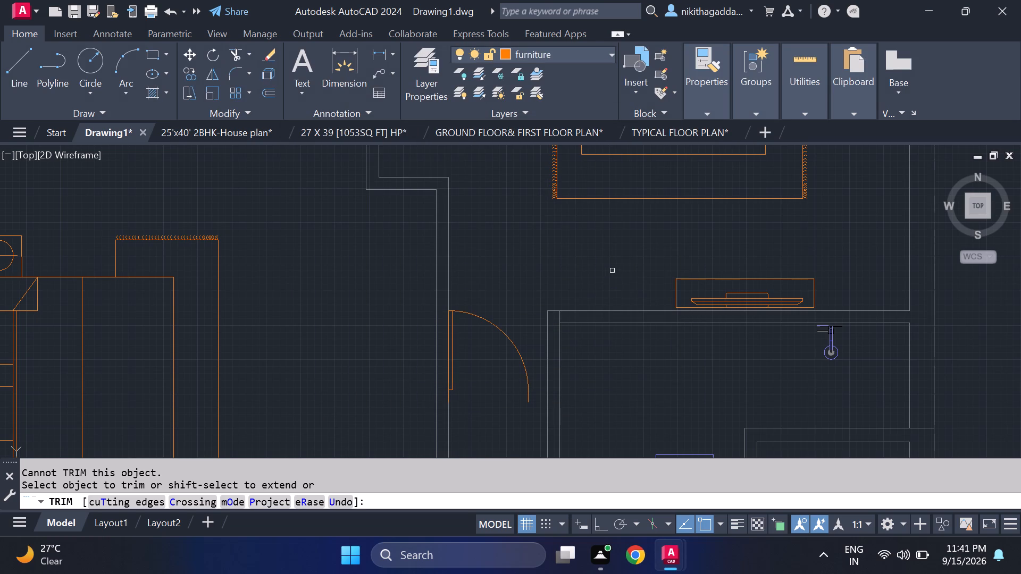
{"action": "key", "text": "Escape"}
Draw a short horizontal line across the thickness of the bathroom's west wall, just south of its northwest corner.
{"action": "key", "text": "l"}
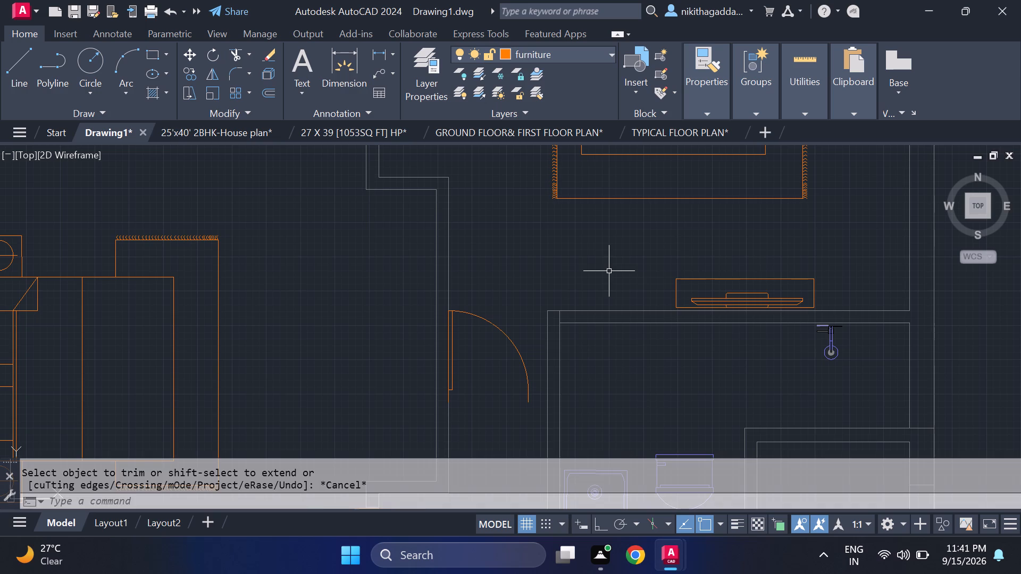
{"action": "key", "text": "Return"}
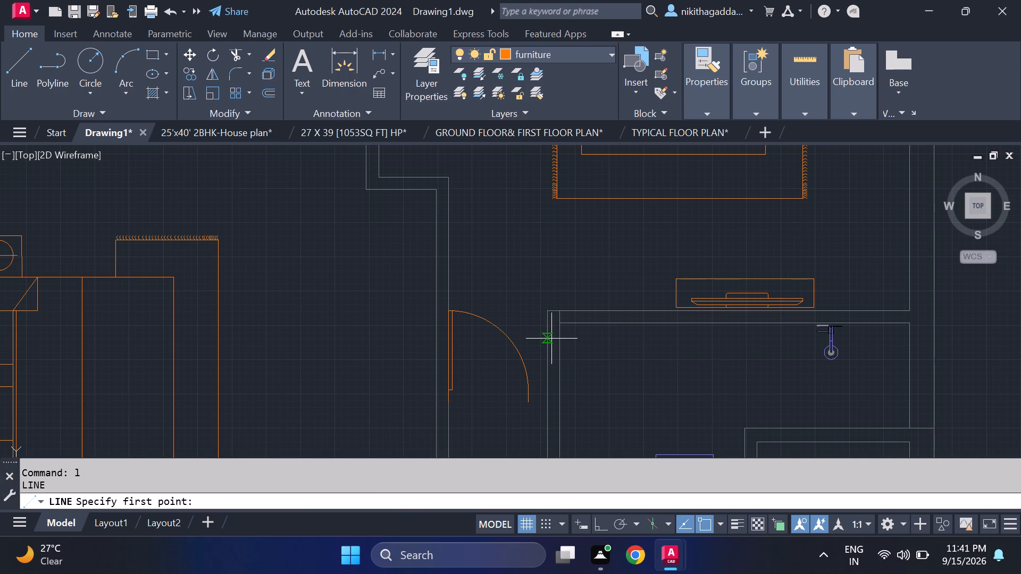
{"action": "left_click", "coordinate": [550, 339]}
{"action": "left_click", "coordinate": [564, 340]}
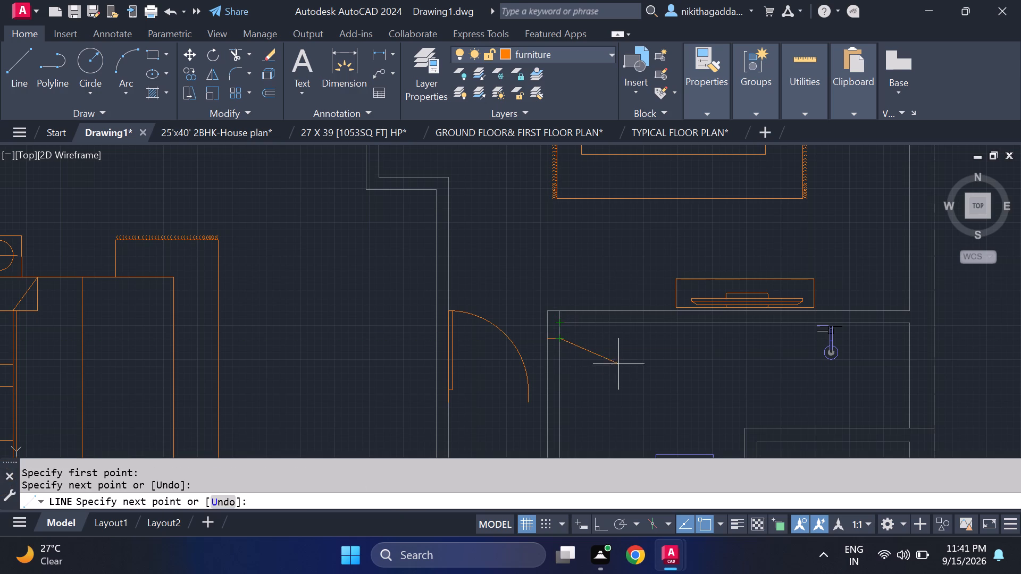
{"action": "key", "text": "Escape"}
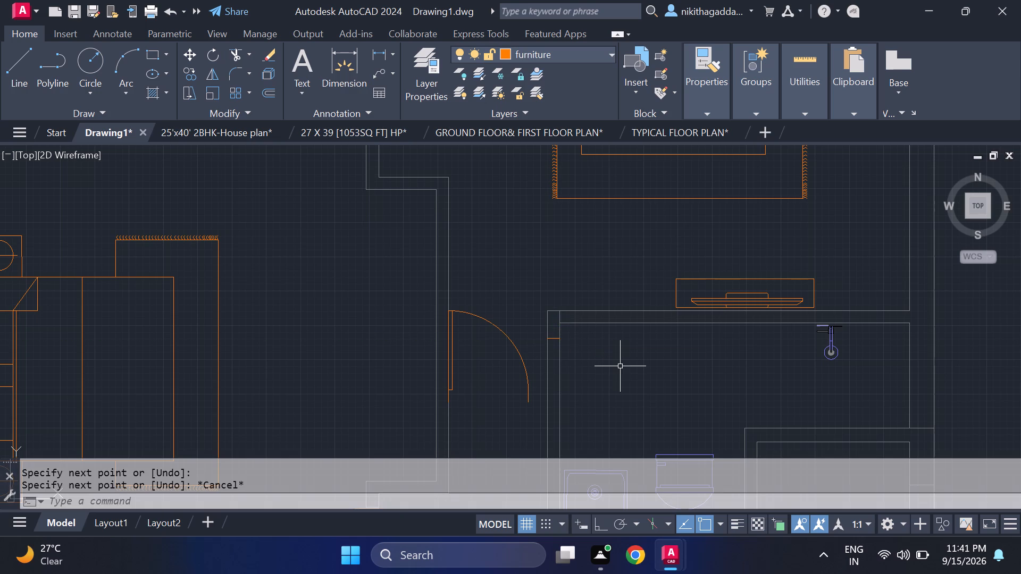
Erase the short furniture-layer line across the bathroom's west wall, just south of its northwest corner.
{"action": "scroll", "coordinate": [569, 339], "scroll_direction": "up", "scroll_amount": 2}
{"action": "left_click_drag", "start_coordinate": [536, 336], "coordinate": [534, 342]}
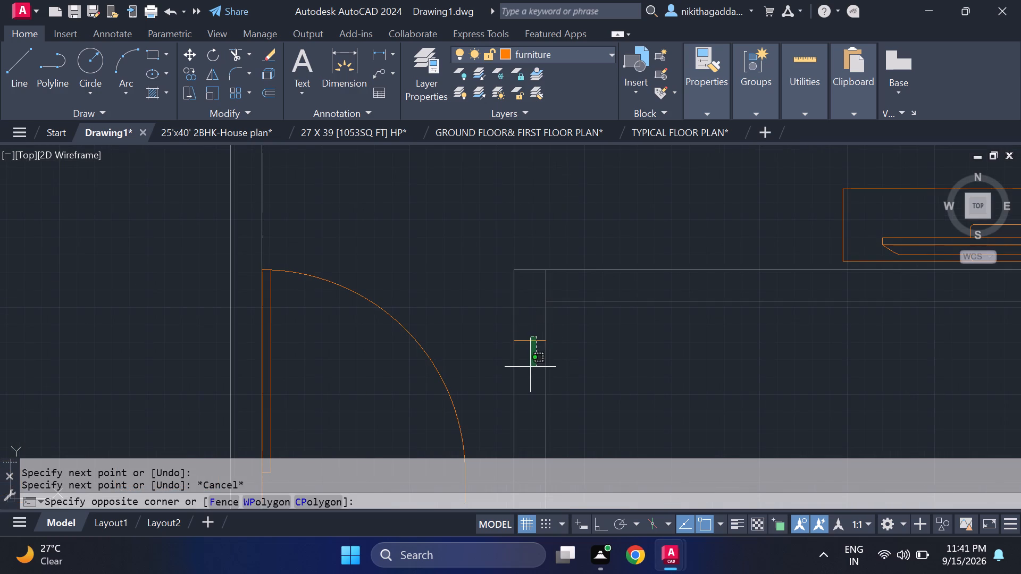
{"action": "left_click", "coordinate": [530, 367]}
{"action": "key", "text": "Delete"}
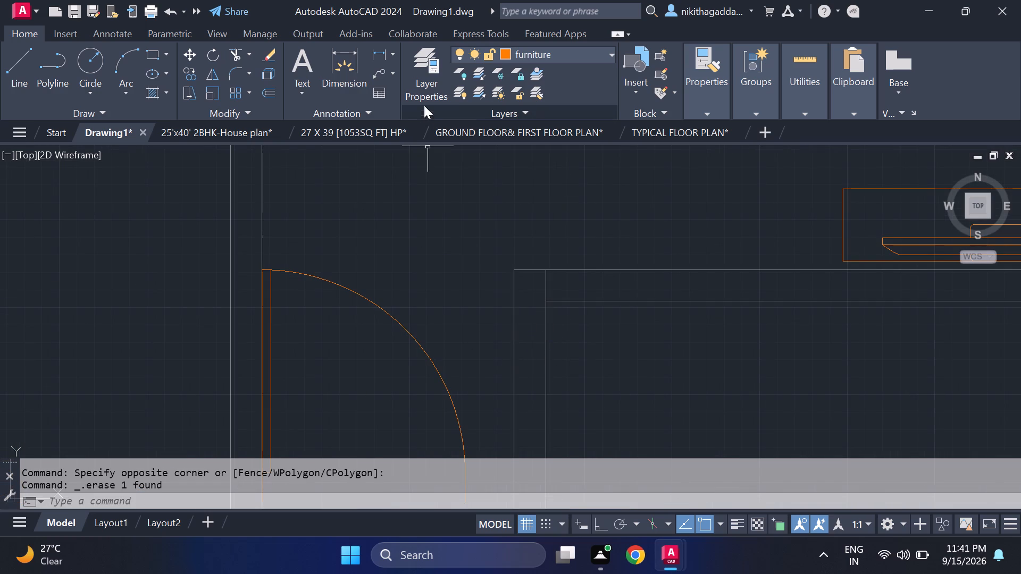
Make walls the current layer and draw a short horizontal line across the bathroom's west wall, slightly south of its northwest corner.
{"action": "left_click", "coordinate": [609, 54]}
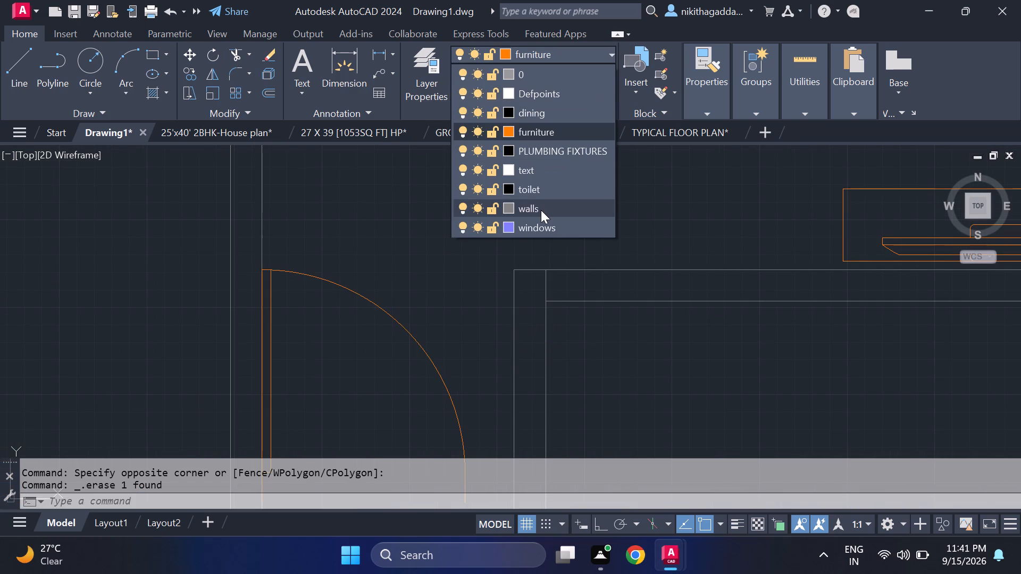
{"action": "left_click", "coordinate": [541, 210]}
{"action": "key", "text": "l"}
{"action": "key", "text": "Return"}
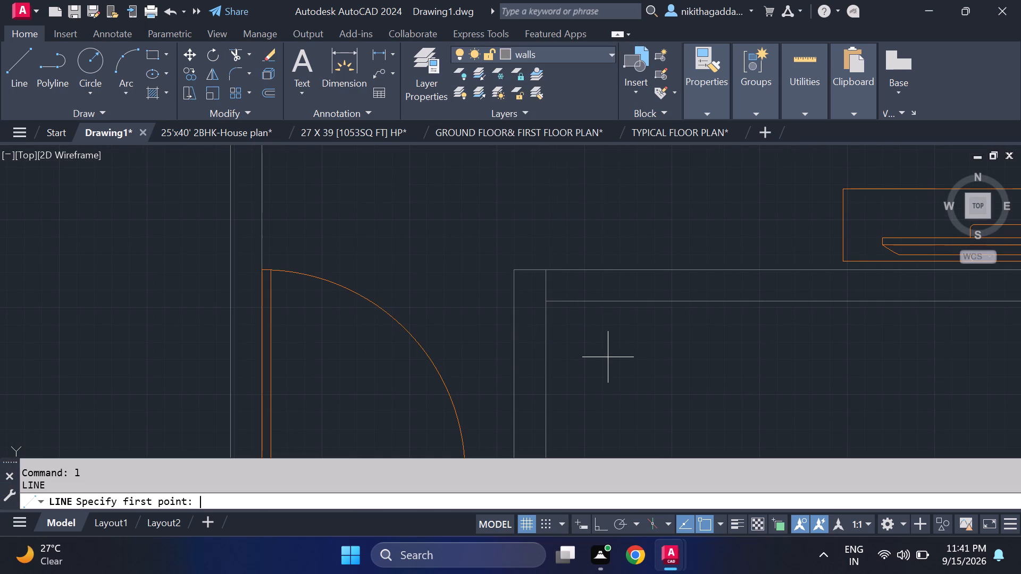
{"action": "left_click", "coordinate": [517, 360]}
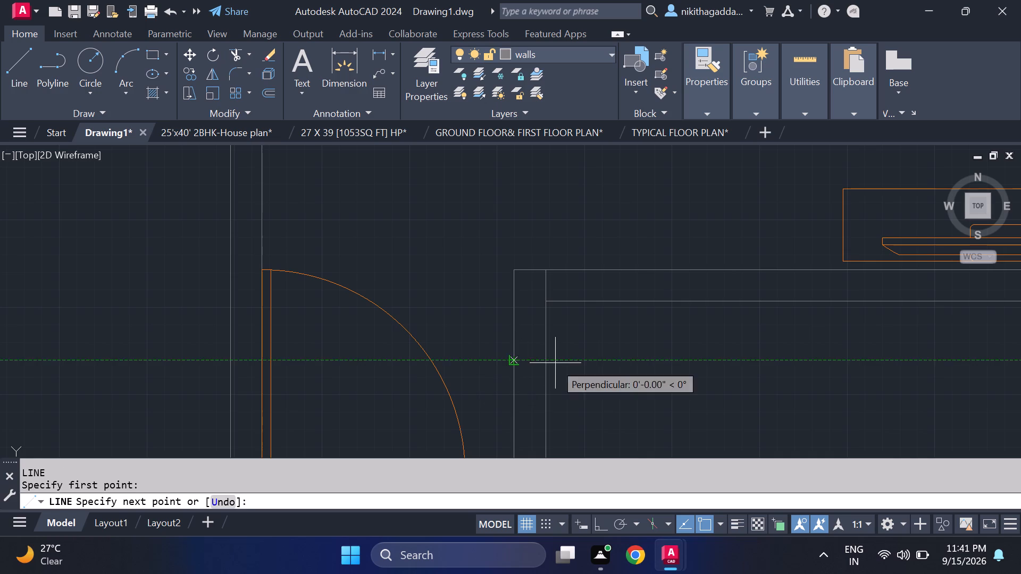
{"action": "left_click", "coordinate": [550, 362]}
{"action": "key", "text": "Escape"}
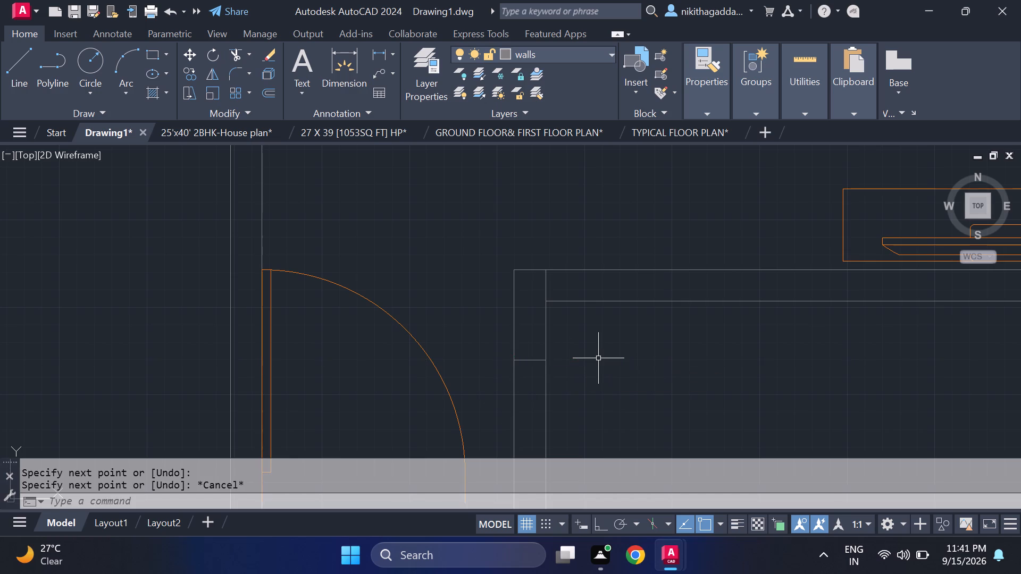
Trim the bathroom west wall's inner line where it crosses the north wall's thickness at the northwest corner.
{"action": "type", "text": "tr"}
{"action": "key", "text": "Return"}
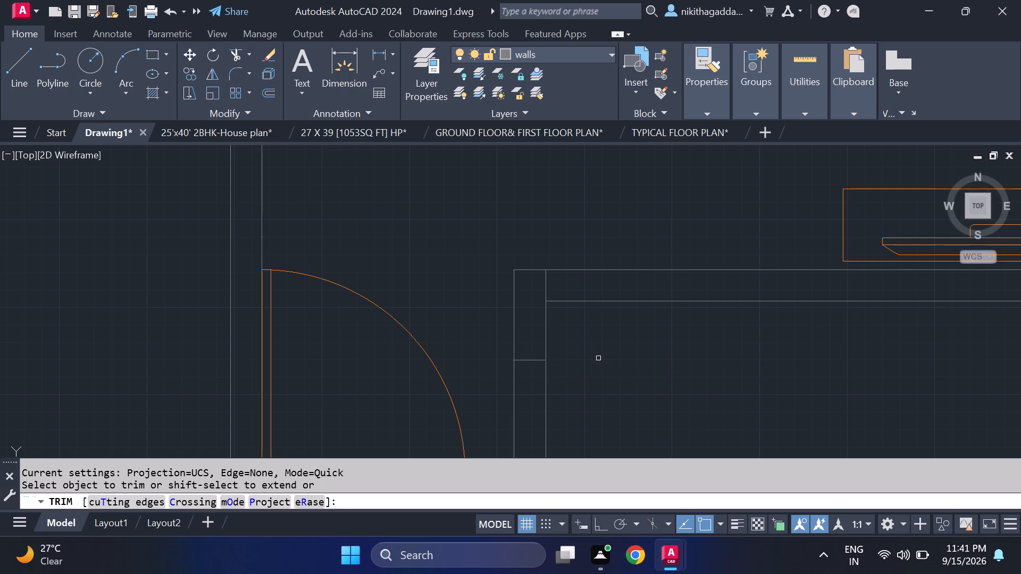
{"action": "left_click", "coordinate": [545, 288]}
{"action": "scroll", "coordinate": [596, 388], "scroll_direction": "down", "scroll_amount": 2}
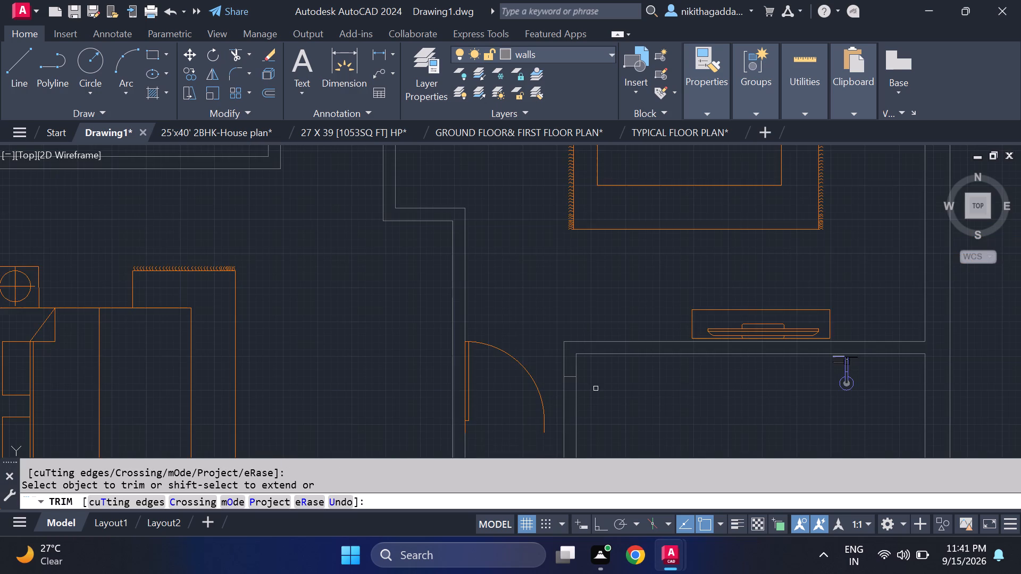
{"action": "middle_click_drag", "start_coordinate": [590, 407], "coordinate": [556, 352]}
{"action": "middle_click_drag", "start_coordinate": [556, 354], "coordinate": [531, 310]}
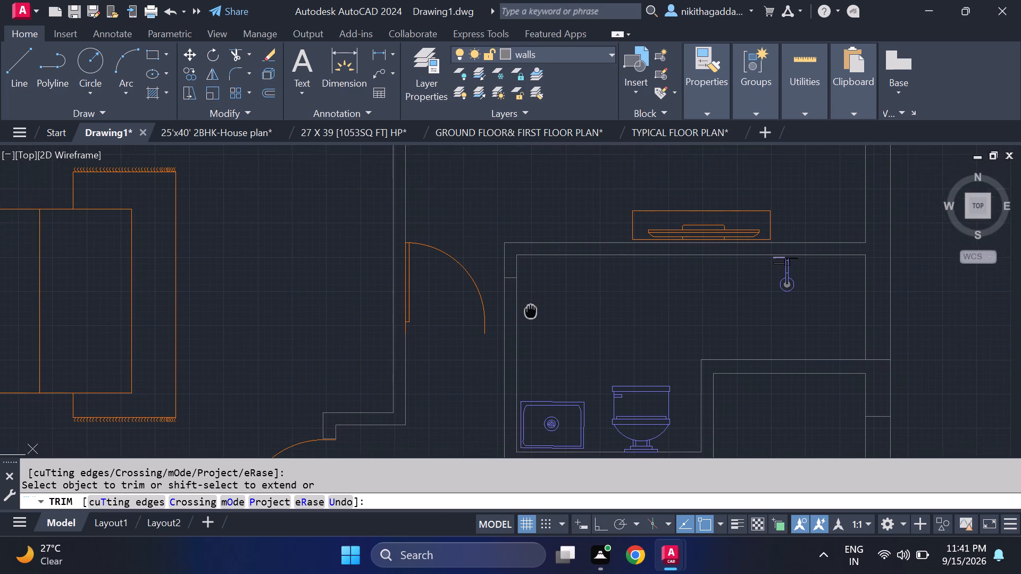
{"action": "middle_click_drag", "start_coordinate": [531, 310], "coordinate": [523, 301]}
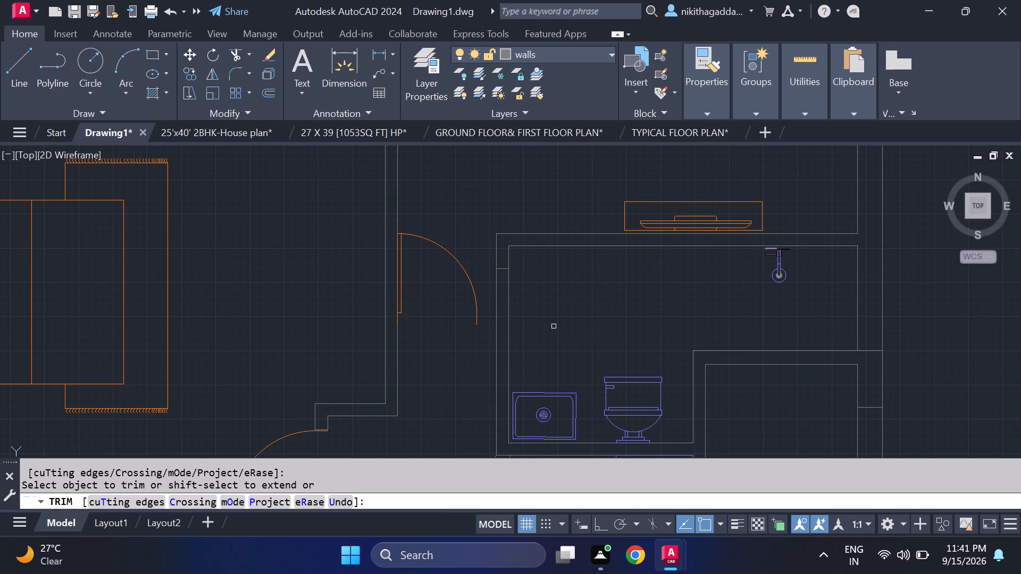
{"action": "key", "text": "Escape"}
Draw a three-sided jamb outline from the passage door's arc end east to the bathroom wall's inner face, north, and back west to the arc.
{"action": "key", "text": "l"}
{"action": "key", "text": "Return"}
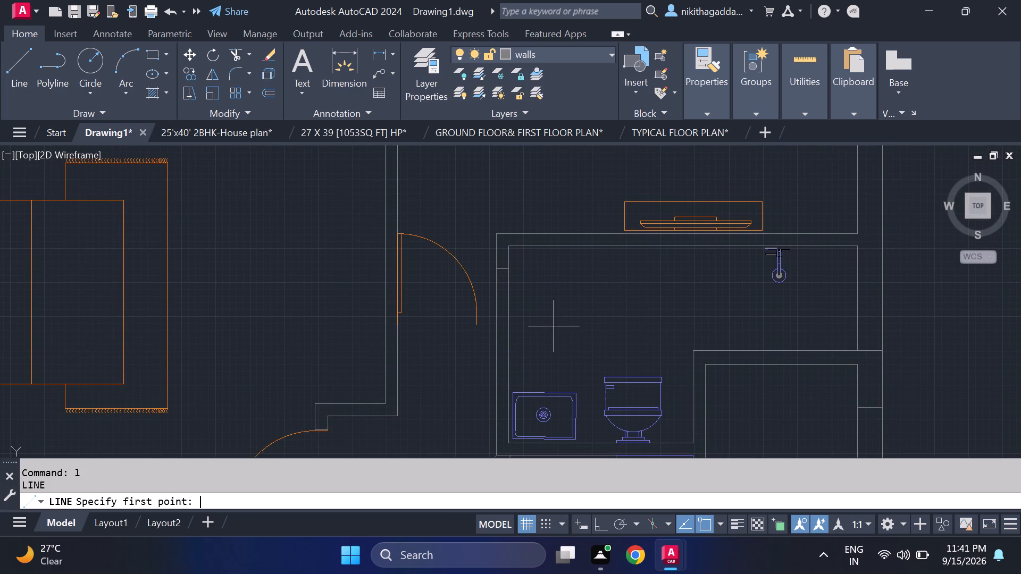
{"action": "scroll", "coordinate": [505, 304], "scroll_direction": "up", "scroll_amount": 1}
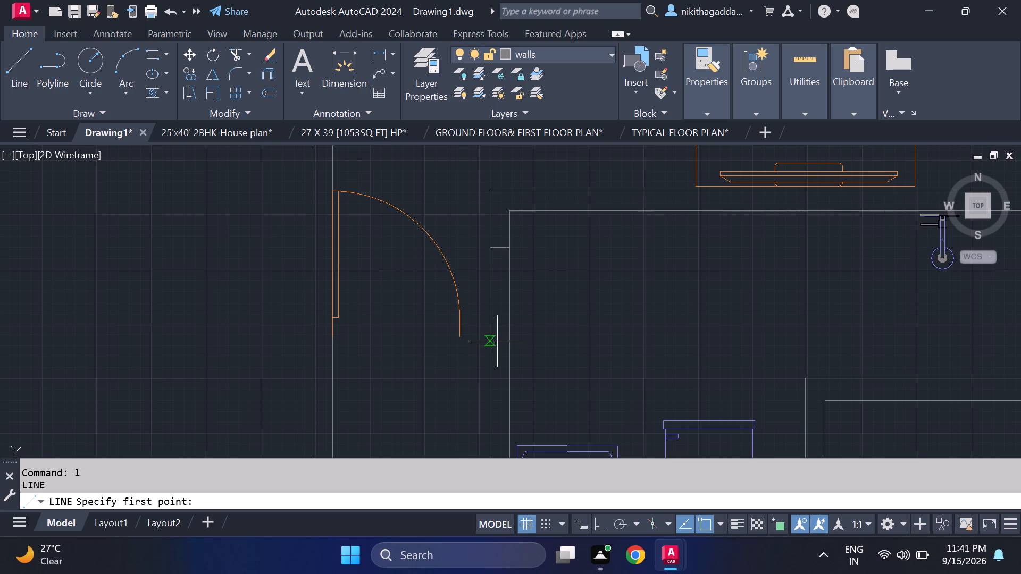
{"action": "left_click", "coordinate": [464, 339]}
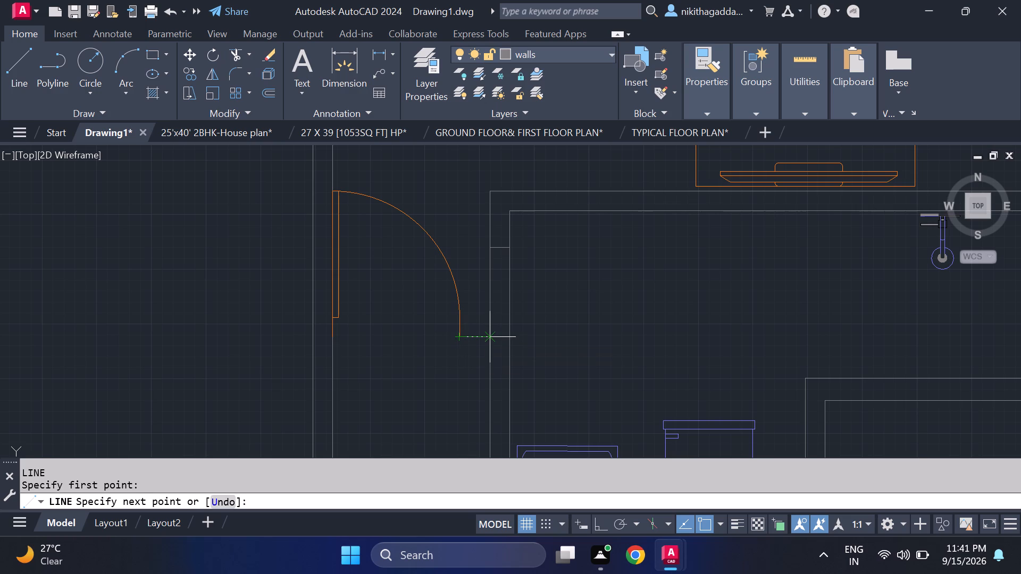
{"action": "left_click", "coordinate": [508, 338]}
{"action": "left_click", "coordinate": [510, 317]}
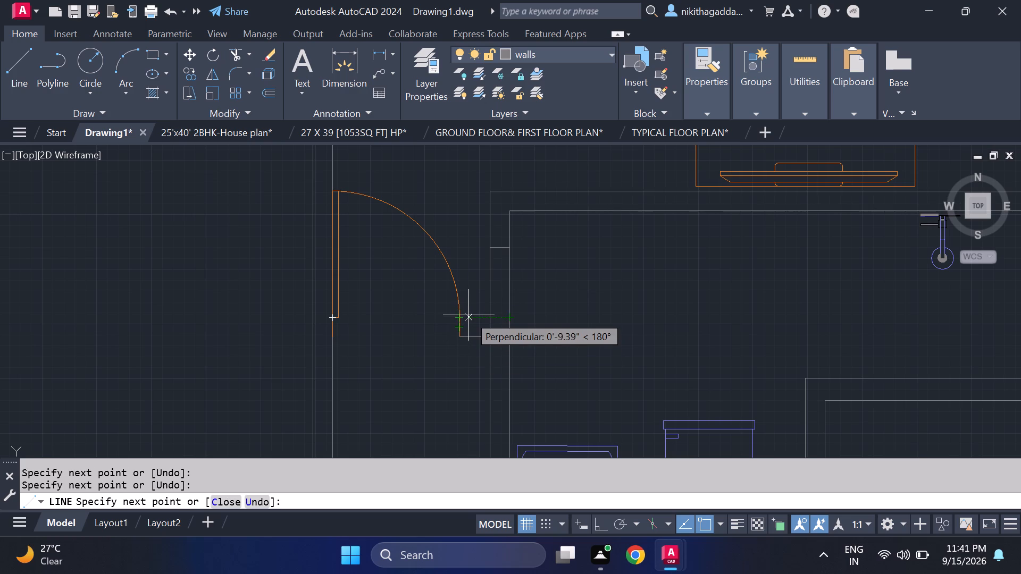
{"action": "key", "text": "F8"}
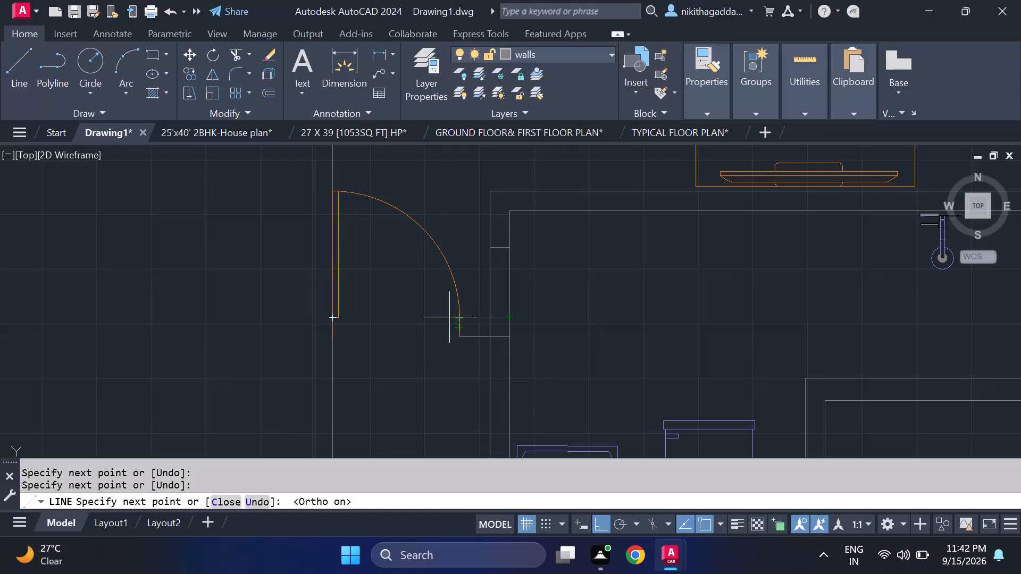
{"action": "left_click", "coordinate": [460, 317]}
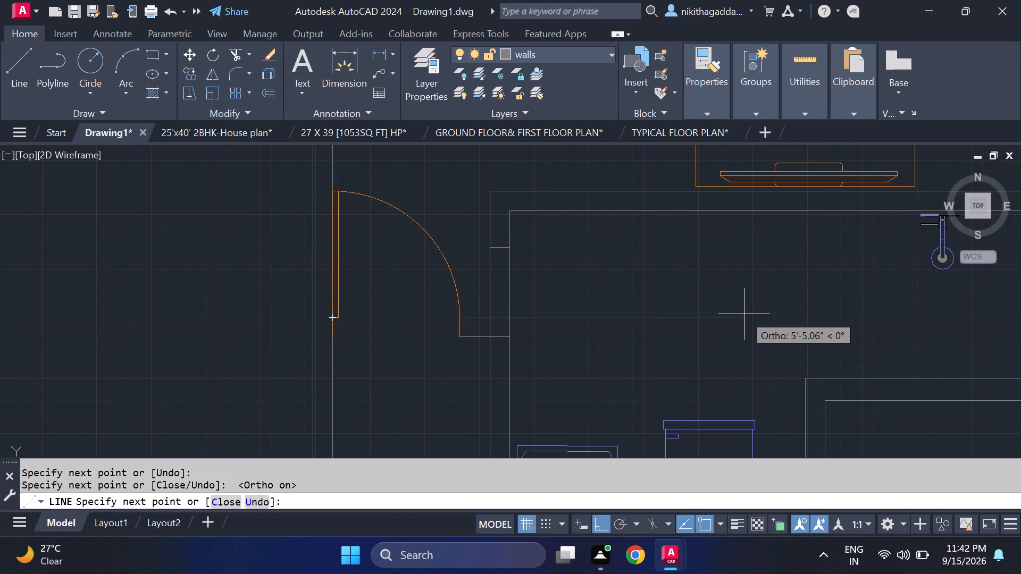
{"action": "key", "text": "Escape"}
Trim both lines of the bathroom's west wall between the short cross line and the new jamb to open the doorway.
{"action": "type", "text": "tr"}
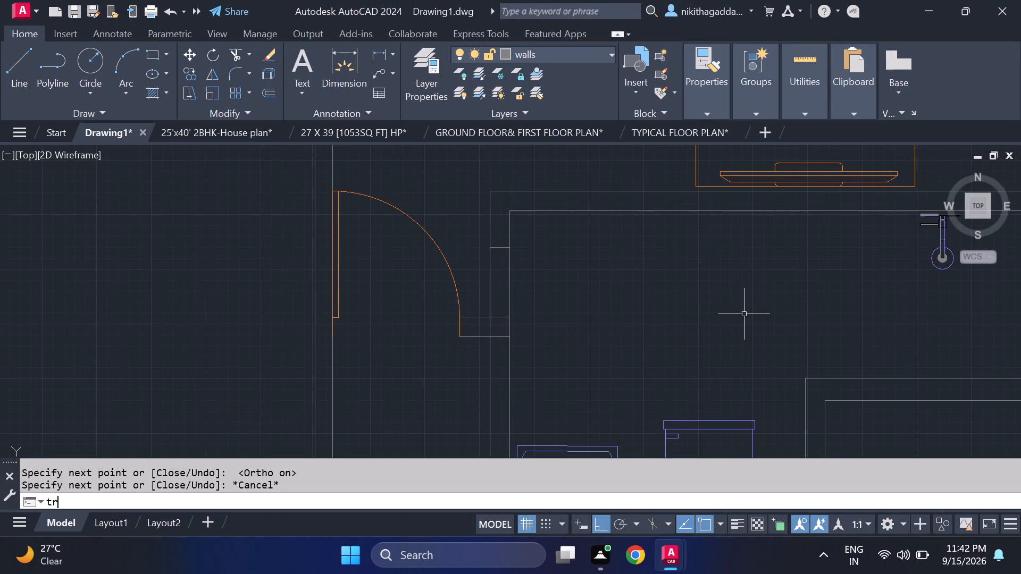
{"action": "key", "text": "Return"}
{"action": "left_click_drag", "start_coordinate": [525, 283], "coordinate": [490, 287]}
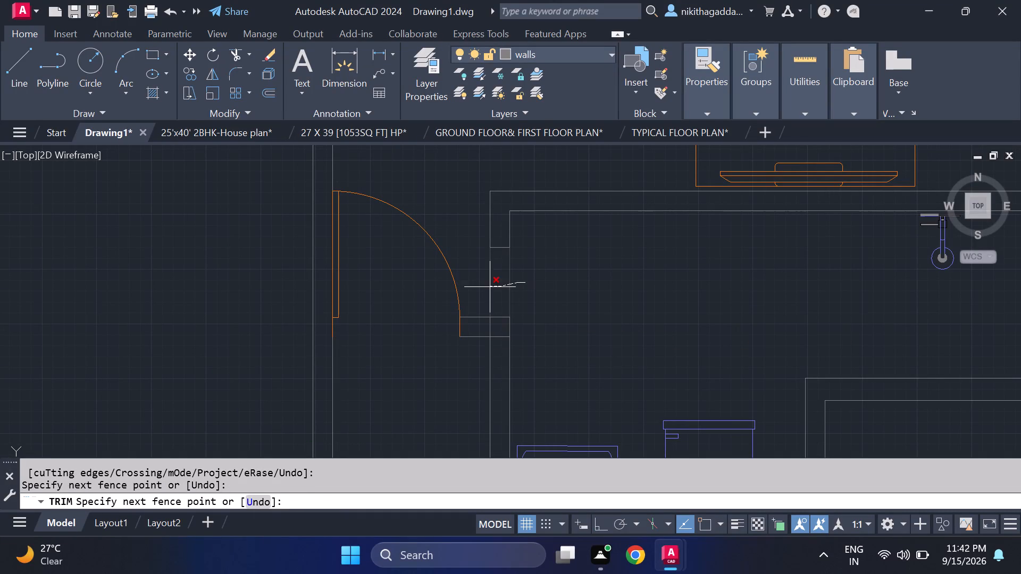
{"action": "left_click_drag", "start_coordinate": [490, 287], "coordinate": [485, 287]}
{"action": "scroll", "coordinate": [539, 294], "scroll_direction": "down", "scroll_amount": 2}
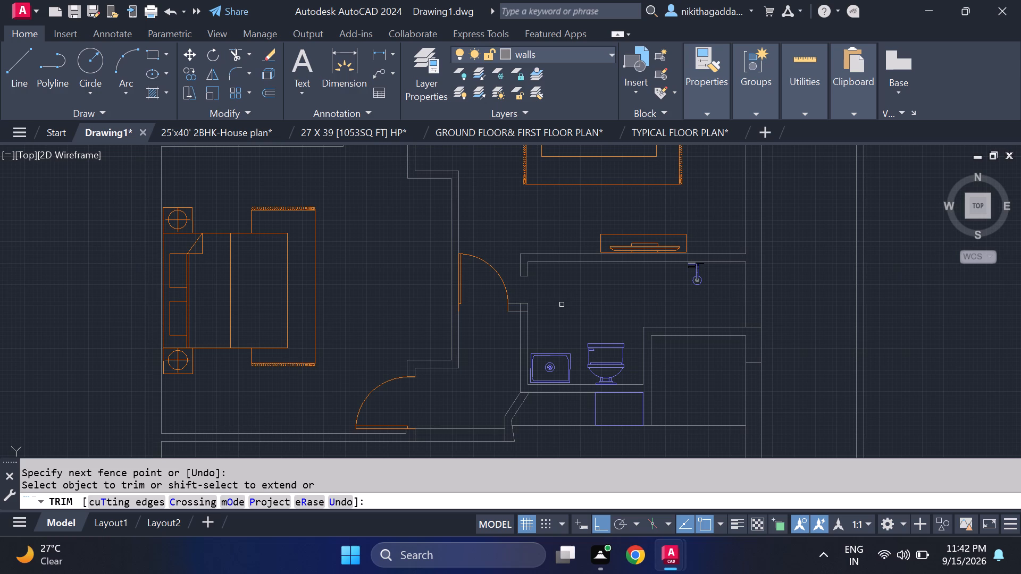
Trim the leftover wall line segments inside the jamb where it meets the bathroom's west wall.
{"action": "scroll", "coordinate": [525, 322], "scroll_direction": "up", "scroll_amount": 2}
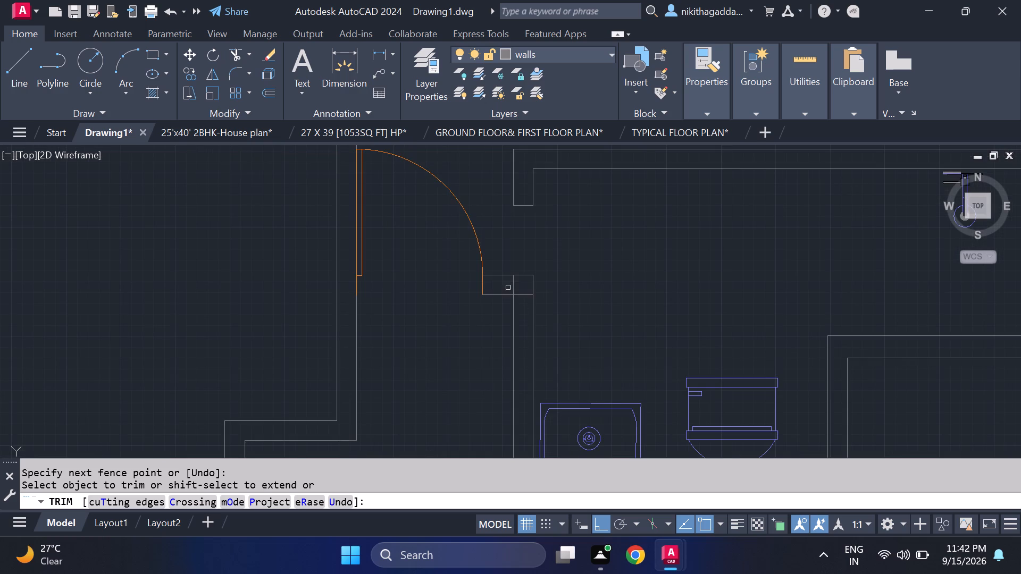
{"action": "left_click_drag", "start_coordinate": [508, 288], "coordinate": [526, 306]}
{"action": "scroll", "coordinate": [566, 289], "scroll_direction": "down", "scroll_amount": 3}
{"action": "middle_click_drag", "start_coordinate": [593, 275], "coordinate": [587, 285]}
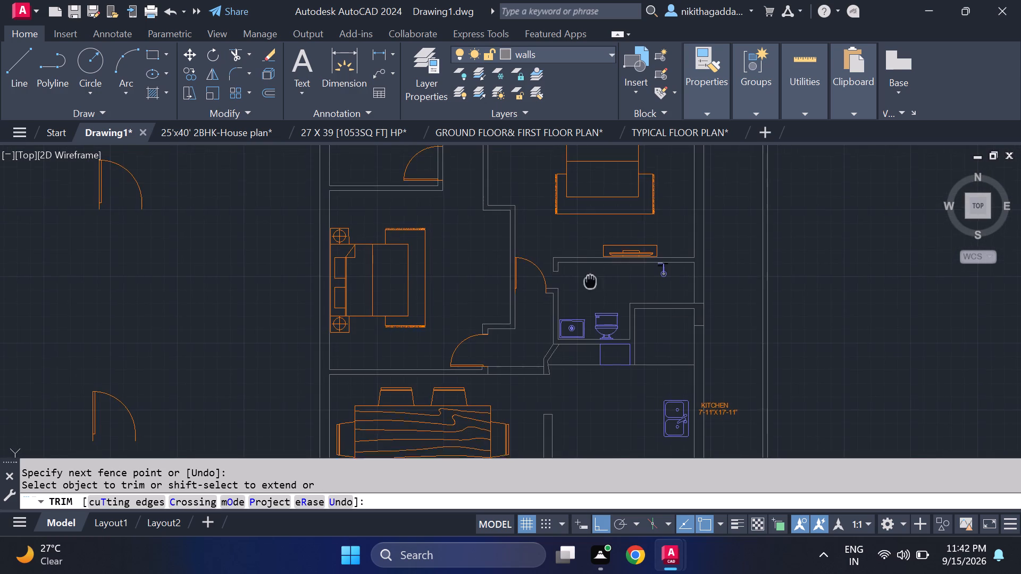
{"action": "middle_click_drag", "start_coordinate": [587, 285], "coordinate": [561, 324]}
{"action": "scroll", "coordinate": [556, 327], "scroll_direction": "up", "scroll_amount": 2}
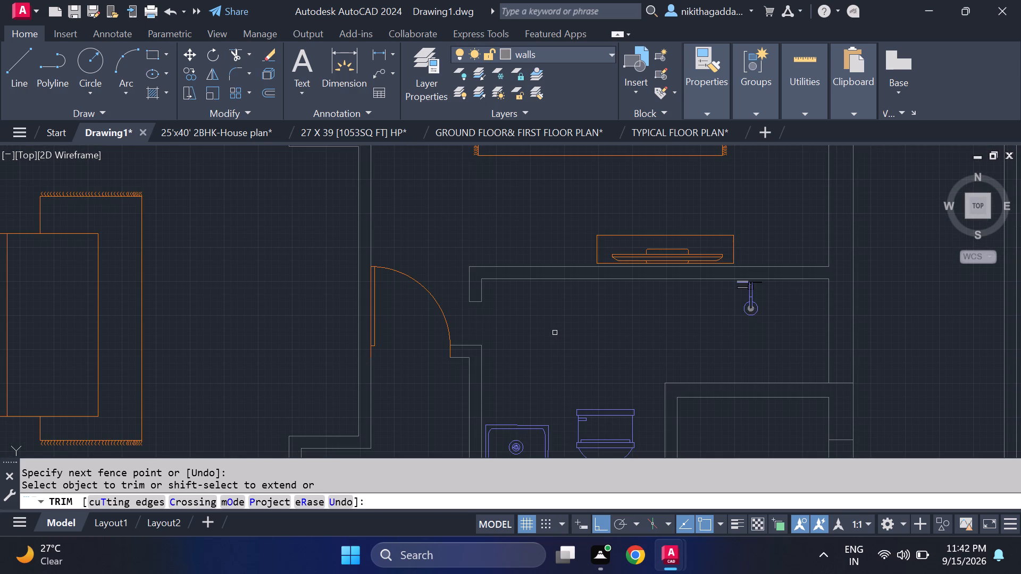
{"action": "key", "text": "Escape"}
Copy the small loose door with an eastward-swinging leaf from its lower frame end onto the jamb in the bathroom's west wall doorway.
{"action": "scroll", "coordinate": [554, 335], "scroll_direction": "down", "scroll_amount": 3}
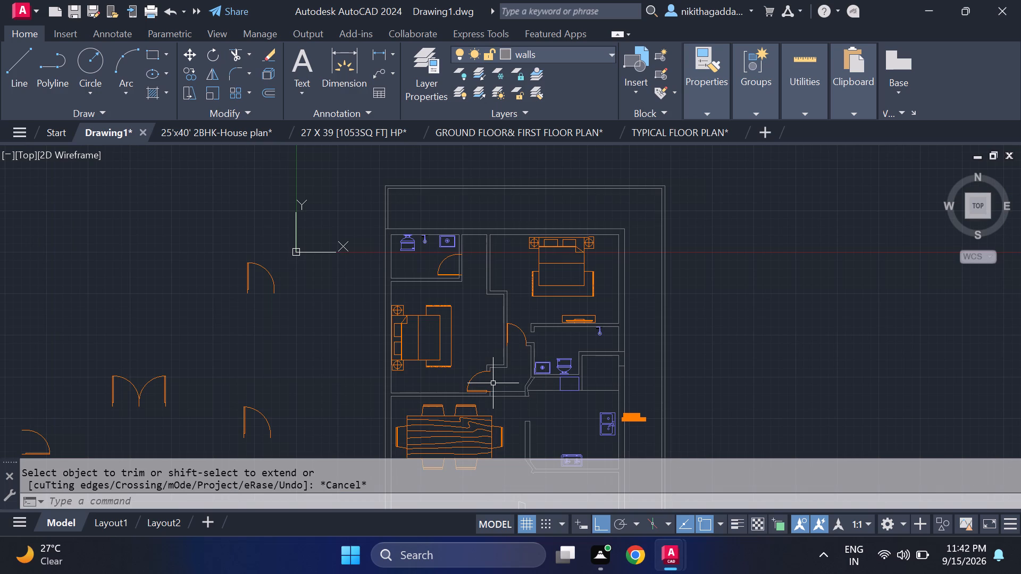
{"action": "middle_click_drag", "start_coordinate": [296, 395], "coordinate": [344, 314]}
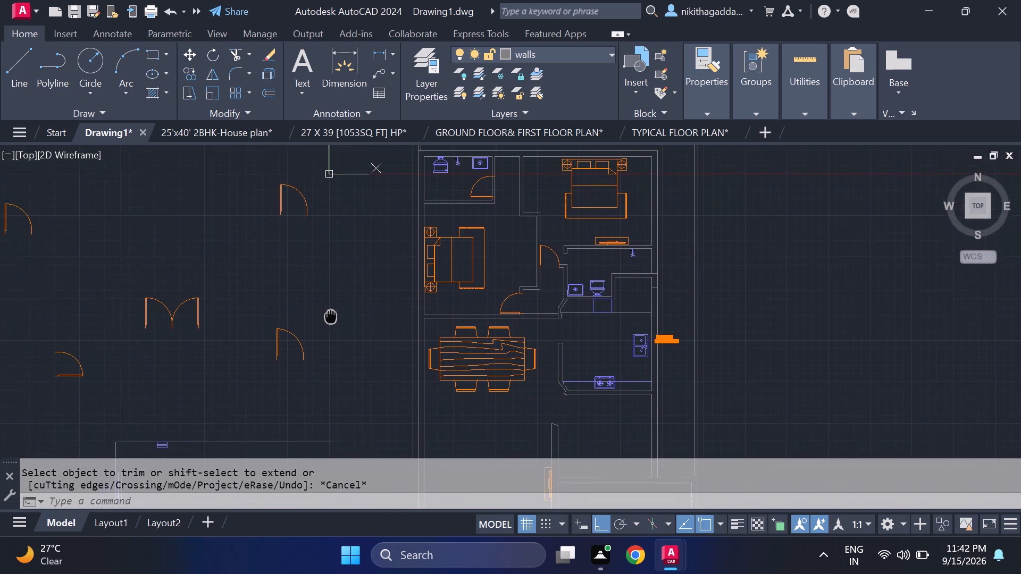
{"action": "middle_click_drag", "start_coordinate": [344, 314], "coordinate": [354, 311]}
{"action": "middle_click_drag", "start_coordinate": [124, 354], "coordinate": [304, 327]}
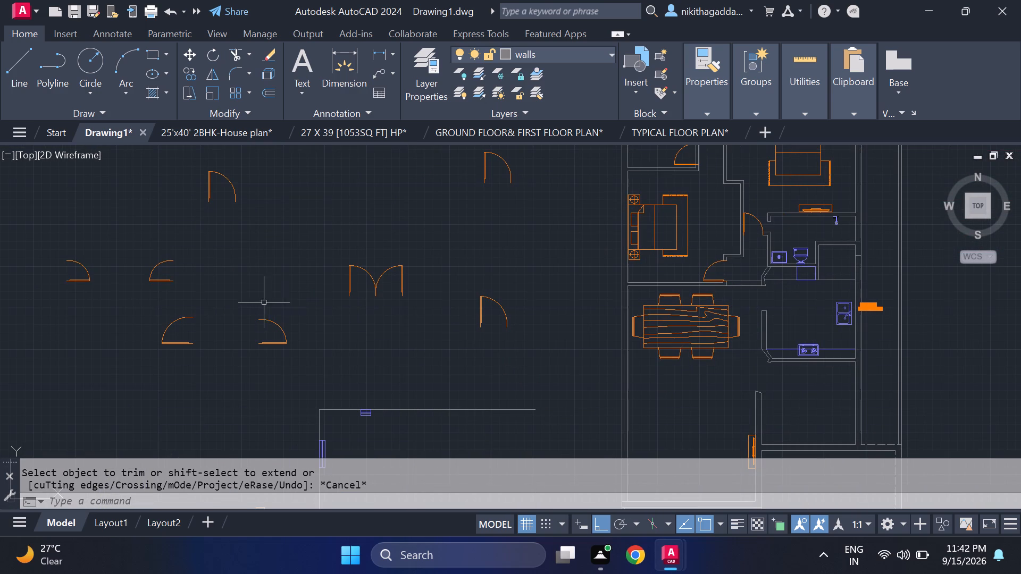
{"action": "left_click_drag", "start_coordinate": [116, 258], "coordinate": [89, 263]}
{"action": "left_click", "coordinate": [9, 331]}
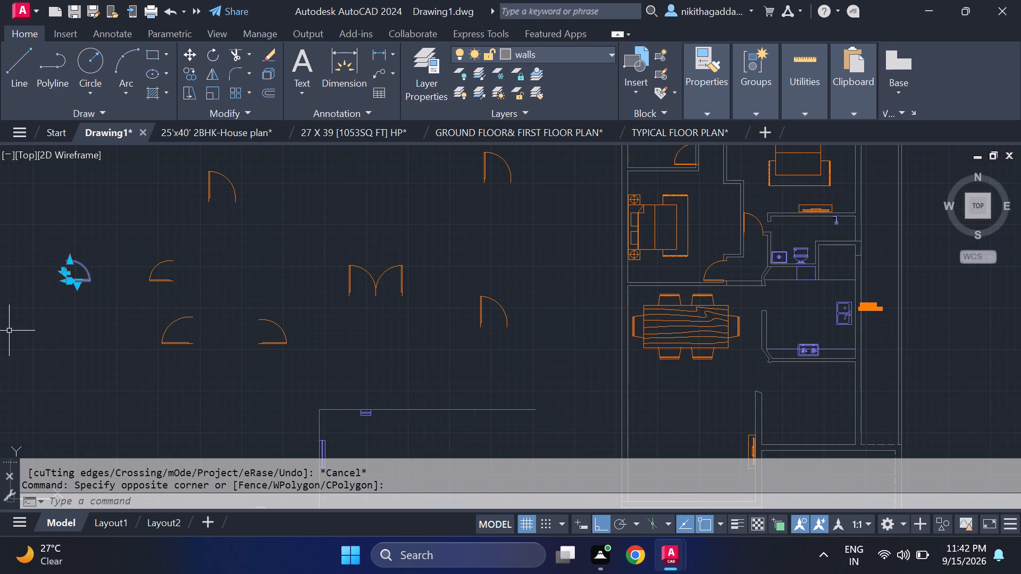
{"action": "key", "text": "m"}
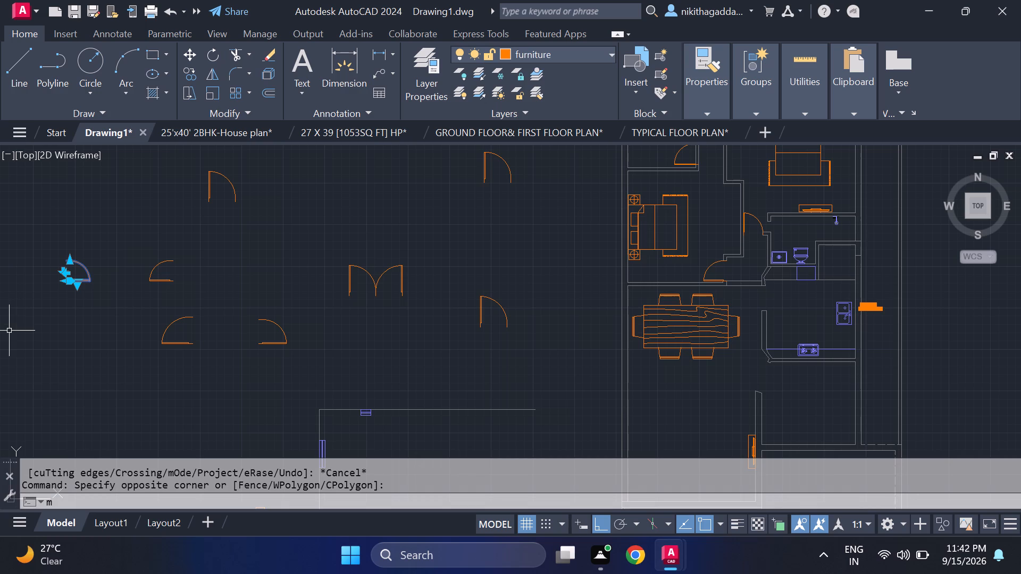
{"action": "key", "text": "BackSpace"}
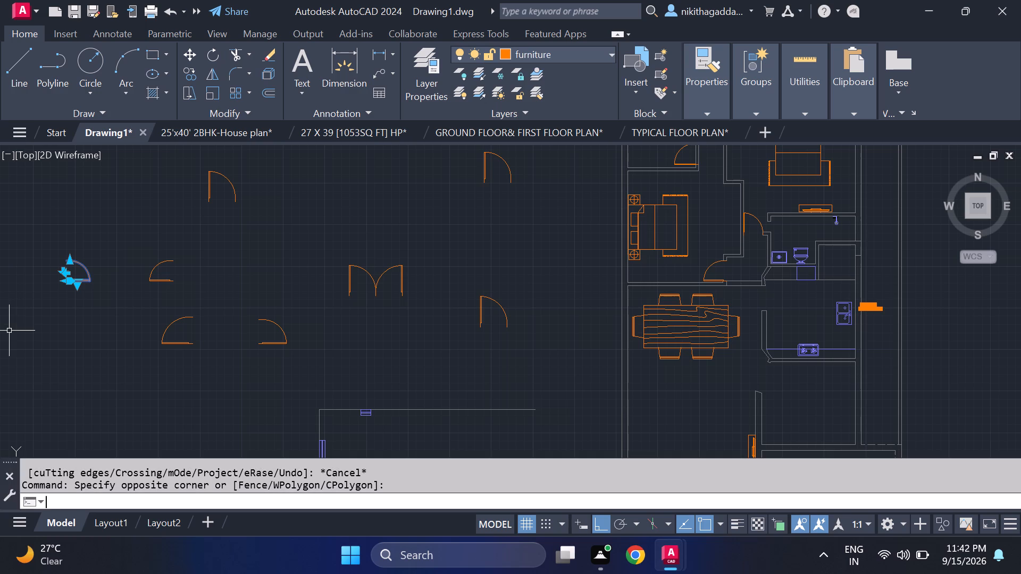
{"action": "type", "text": "co"}
{"action": "key", "text": "Return"}
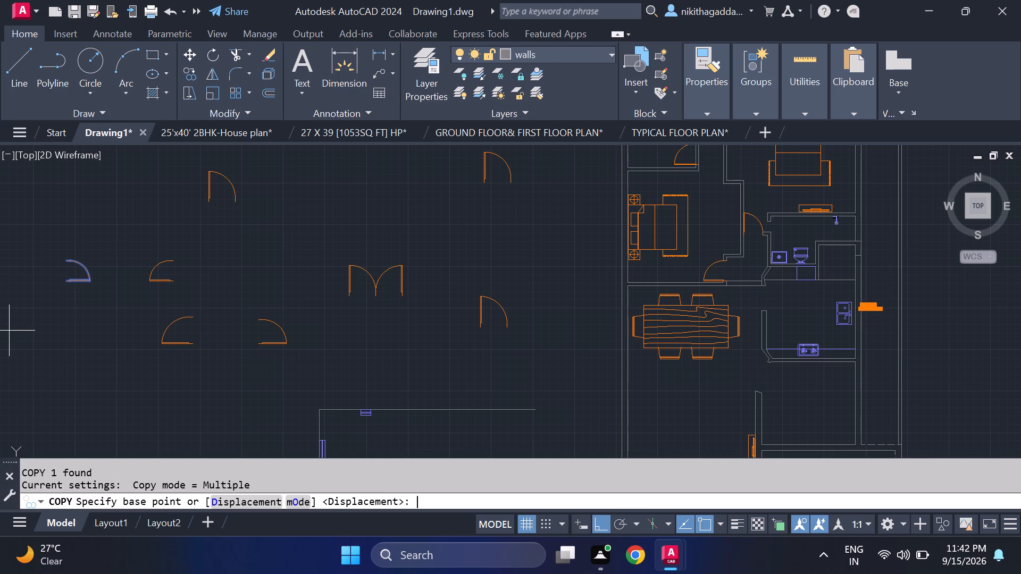
{"action": "scroll", "coordinate": [62, 288], "scroll_direction": "up", "scroll_amount": 3}
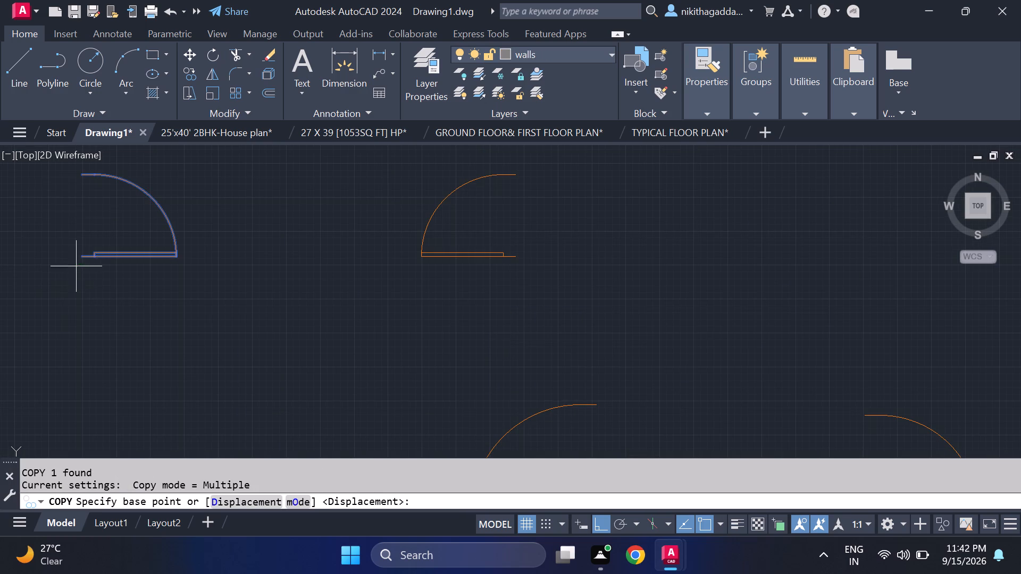
{"action": "left_click", "coordinate": [78, 257]}
{"action": "scroll", "coordinate": [283, 276], "scroll_direction": "down", "scroll_amount": 3}
{"action": "middle_click_drag", "start_coordinate": [280, 280], "coordinate": [45, 372]}
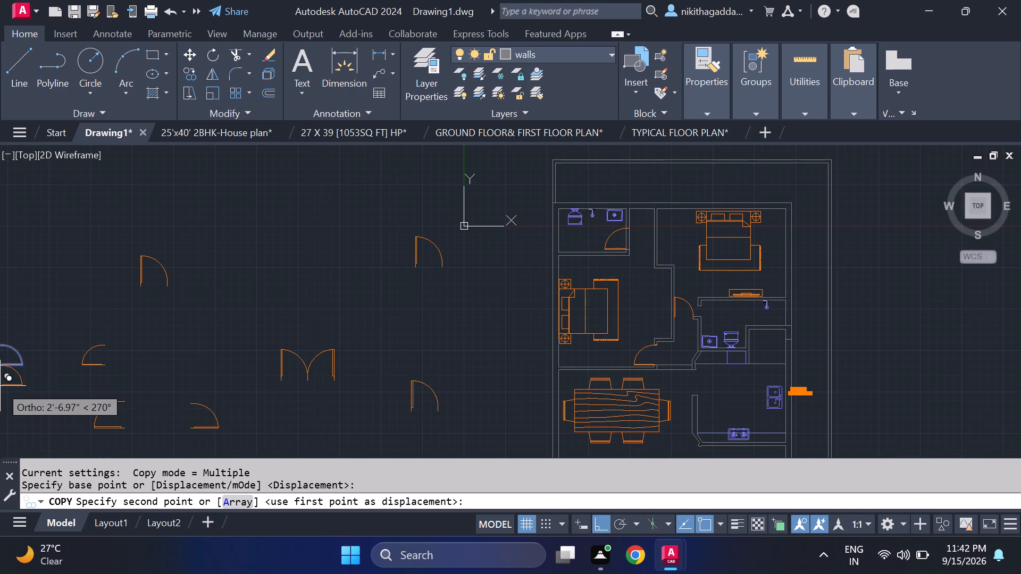
{"action": "key", "text": "F8"}
{"action": "scroll", "coordinate": [372, 336], "scroll_direction": "down", "scroll_amount": 1}
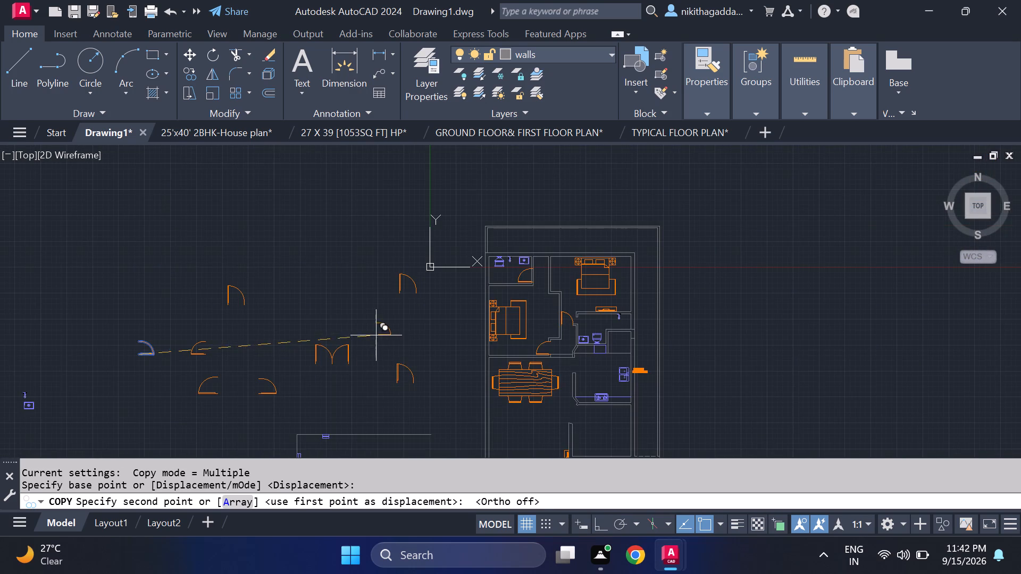
{"action": "middle_click_drag", "start_coordinate": [357, 350], "coordinate": [165, 434]}
{"action": "scroll", "coordinate": [312, 341], "scroll_direction": "up", "scroll_amount": 2}
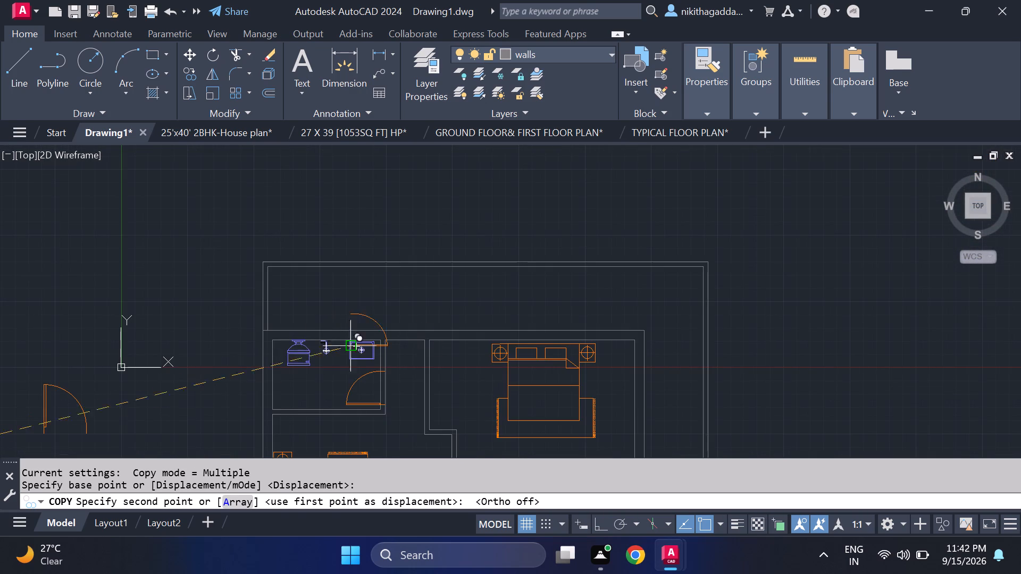
{"action": "middle_click_drag", "start_coordinate": [480, 416], "coordinate": [394, 252]}
{"action": "middle_click_drag", "start_coordinate": [438, 368], "coordinate": [418, 309]}
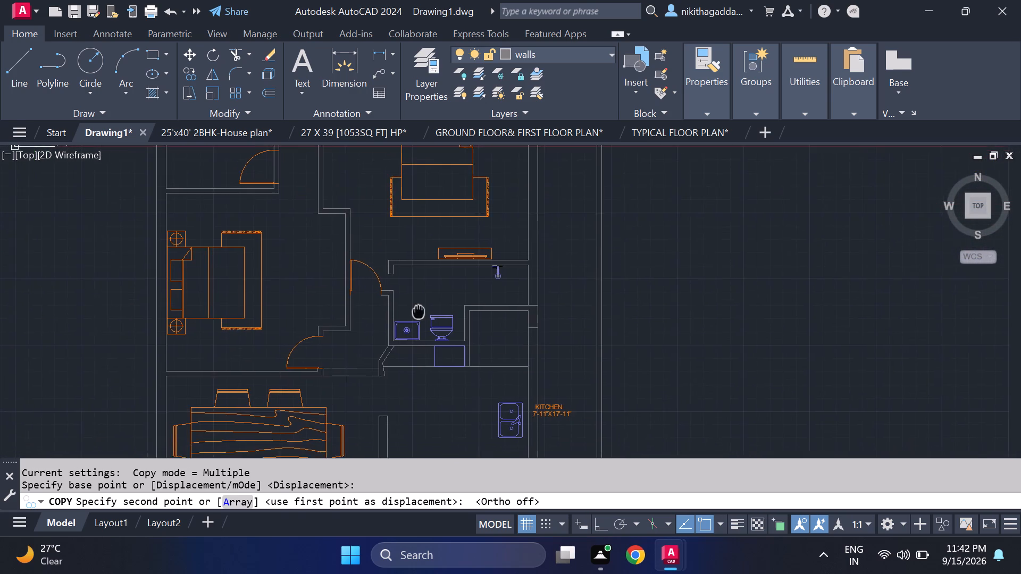
{"action": "middle_click_drag", "start_coordinate": [418, 309], "coordinate": [418, 306]}
{"action": "scroll", "coordinate": [417, 299], "scroll_direction": "up", "scroll_amount": 2}
{"action": "scroll", "coordinate": [342, 268], "scroll_direction": "up", "scroll_amount": 1}
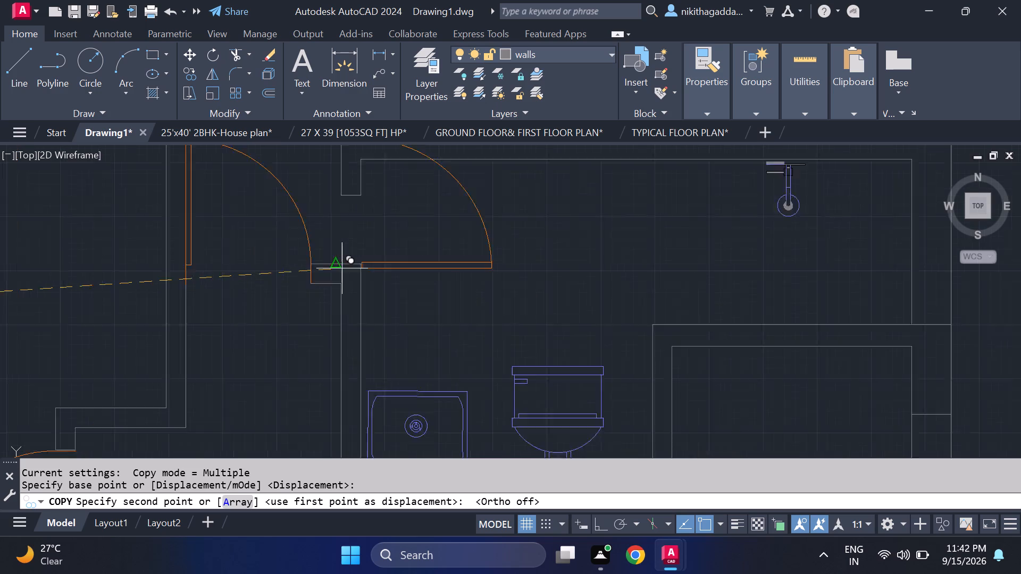
{"action": "scroll", "coordinate": [342, 268], "scroll_direction": "up", "scroll_amount": 2}
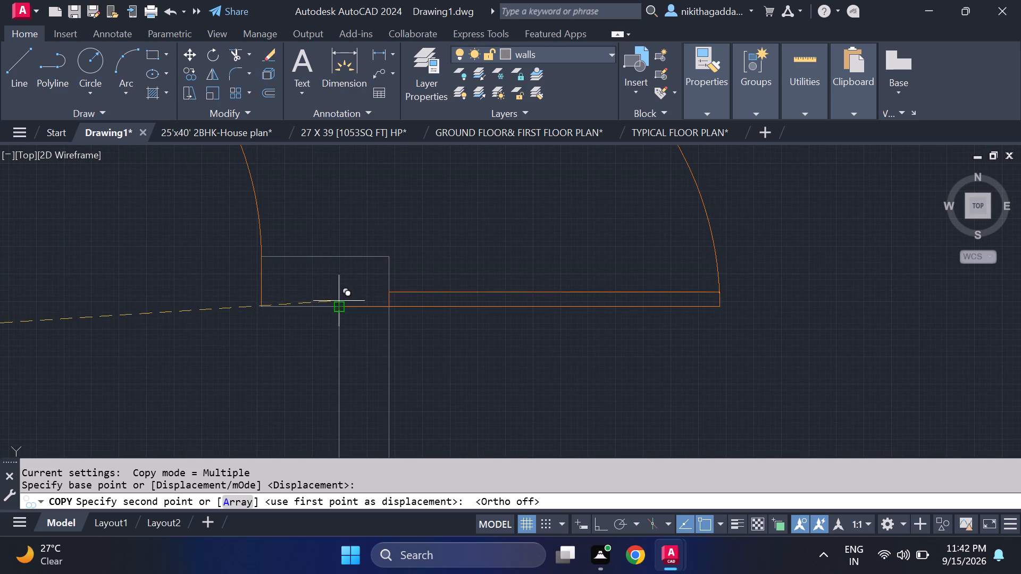
{"action": "left_click", "coordinate": [337, 257]}
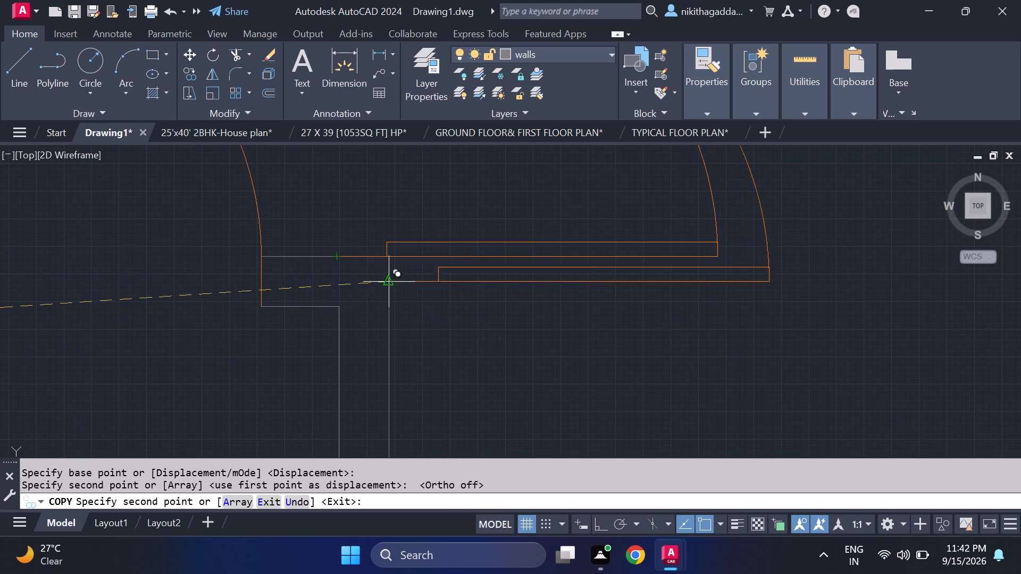
Place a second copy of the same door freely inside the room directly south of the kitchen and finish copying.
{"action": "scroll", "coordinate": [432, 304], "scroll_direction": "down", "scroll_amount": 3}
{"action": "middle_click_drag", "start_coordinate": [510, 345], "coordinate": [400, 256]}
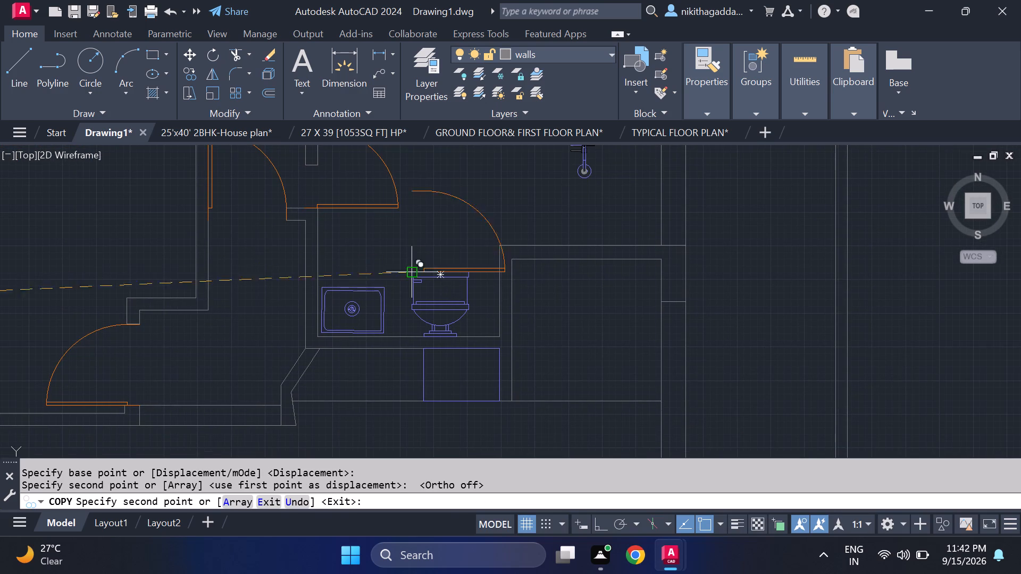
{"action": "middle_click_drag", "start_coordinate": [477, 329], "coordinate": [384, 230]}
{"action": "middle_click_drag", "start_coordinate": [485, 344], "coordinate": [397, 255]}
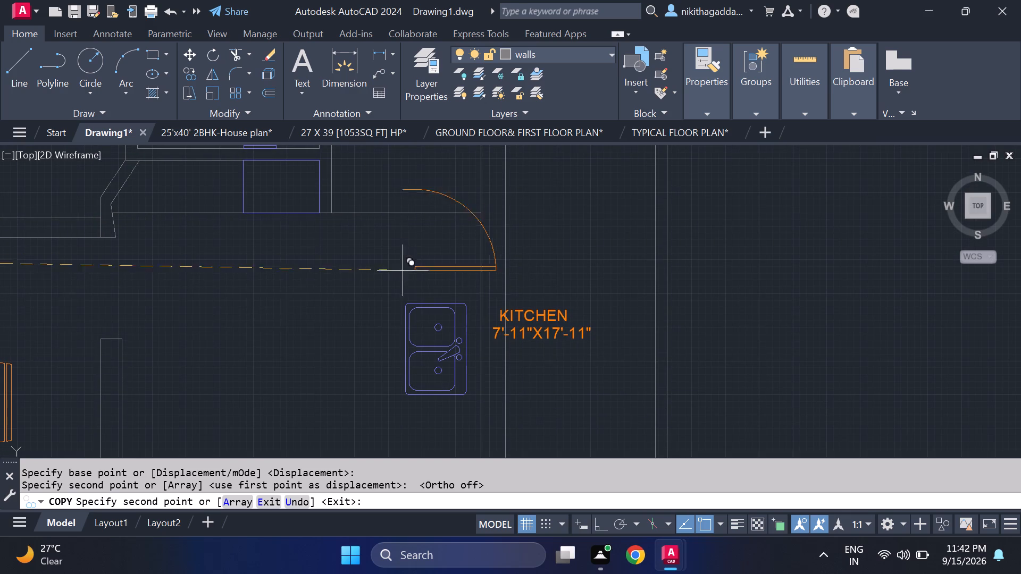
{"action": "scroll", "coordinate": [518, 387], "scroll_direction": "down", "scroll_amount": 4}
{"action": "middle_click_drag", "start_coordinate": [502, 370], "coordinate": [490, 302]}
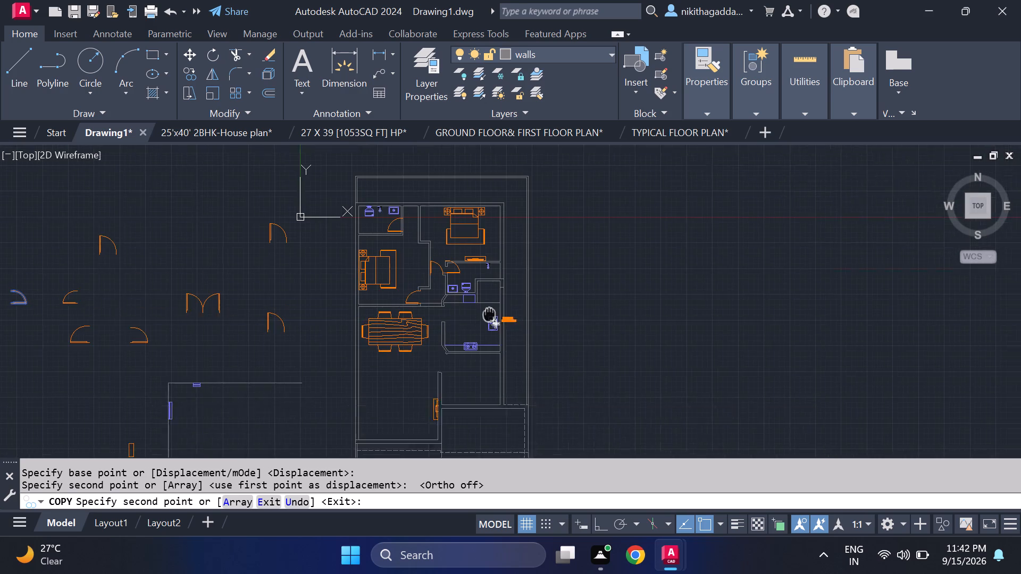
{"action": "middle_click_drag", "start_coordinate": [490, 302], "coordinate": [504, 292]}
{"action": "scroll", "coordinate": [499, 296], "scroll_direction": "up", "scroll_amount": 3}
{"action": "scroll", "coordinate": [494, 314], "scroll_direction": "down", "scroll_amount": 3}
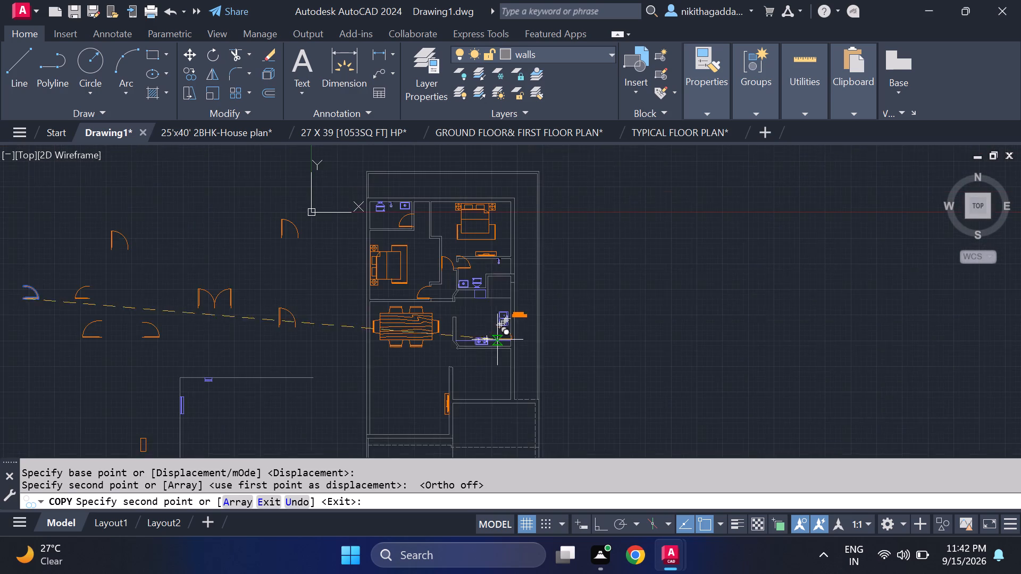
{"action": "middle_click_drag", "start_coordinate": [488, 326], "coordinate": [433, 241]}
{"action": "scroll", "coordinate": [440, 277], "scroll_direction": "up", "scroll_amount": 4}
{"action": "scroll", "coordinate": [429, 273], "scroll_direction": "down", "scroll_amount": 2}
{"action": "middle_click_drag", "start_coordinate": [425, 273], "coordinate": [429, 300]}
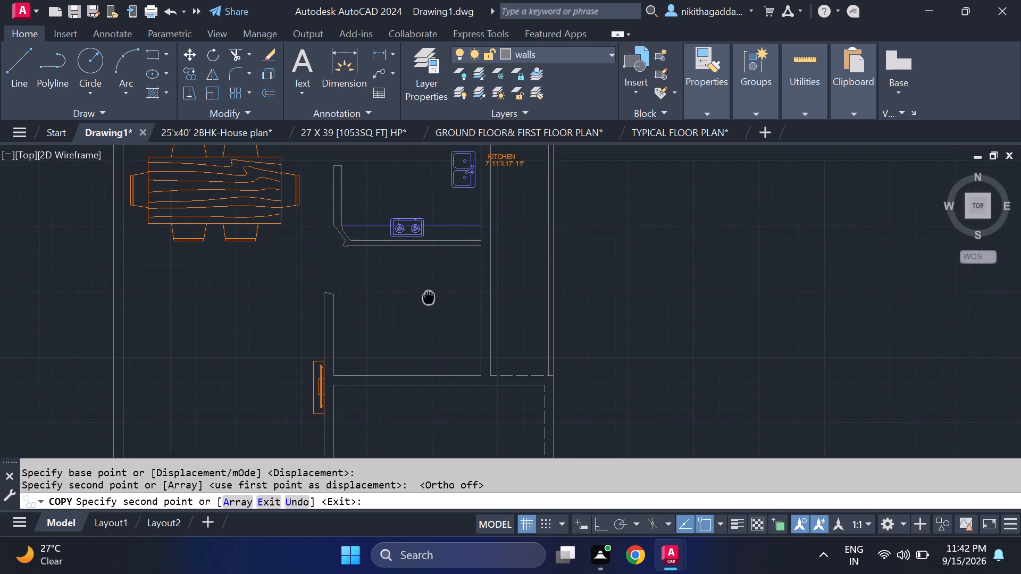
{"action": "middle_click_drag", "start_coordinate": [429, 300], "coordinate": [441, 345]}
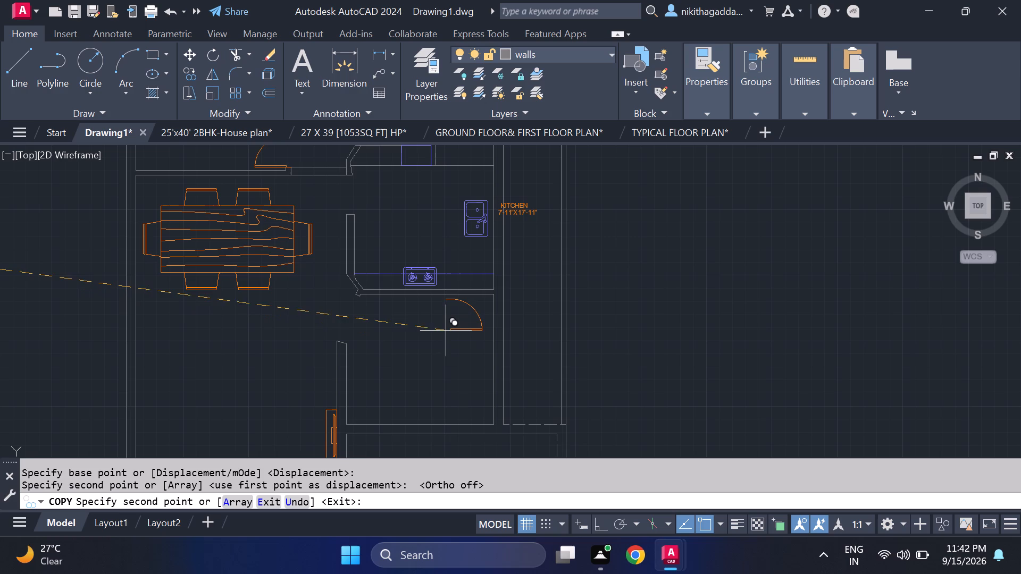
{"action": "left_click", "coordinate": [447, 334]}
{"action": "scroll", "coordinate": [381, 361], "scroll_direction": "down", "scroll_amount": 2}
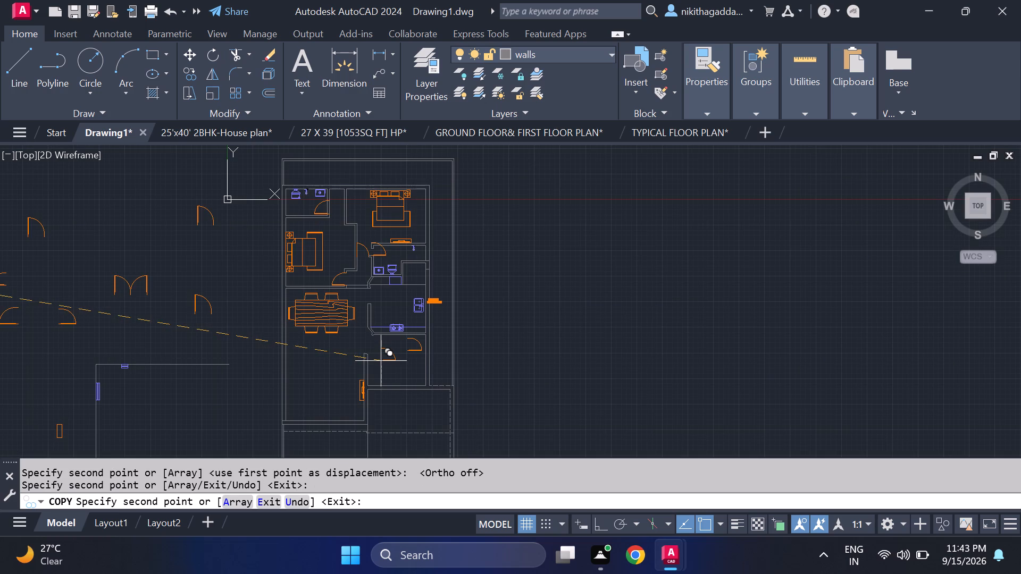
{"action": "key", "text": "Escape"}
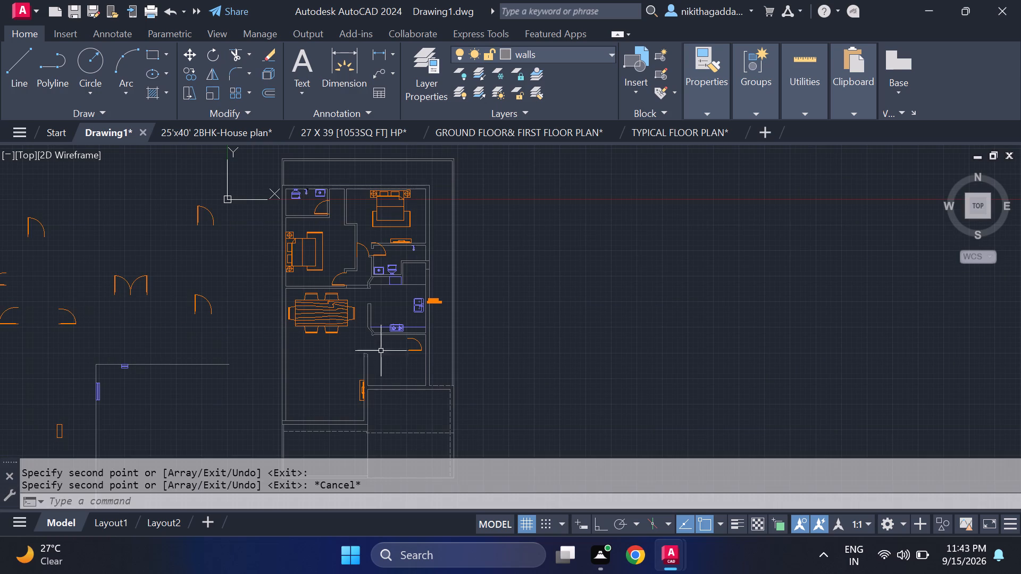
Scale the door copied into the bathroom's west doorway down about its lower frame end on the jamb so it fits the opening.
{"action": "scroll", "coordinate": [366, 239], "scroll_direction": "up", "scroll_amount": 3}
{"action": "scroll", "coordinate": [429, 275], "scroll_direction": "up", "scroll_amount": 1}
{"action": "left_click_drag", "start_coordinate": [451, 274], "coordinate": [441, 283]}
{"action": "left_click", "coordinate": [421, 313]}
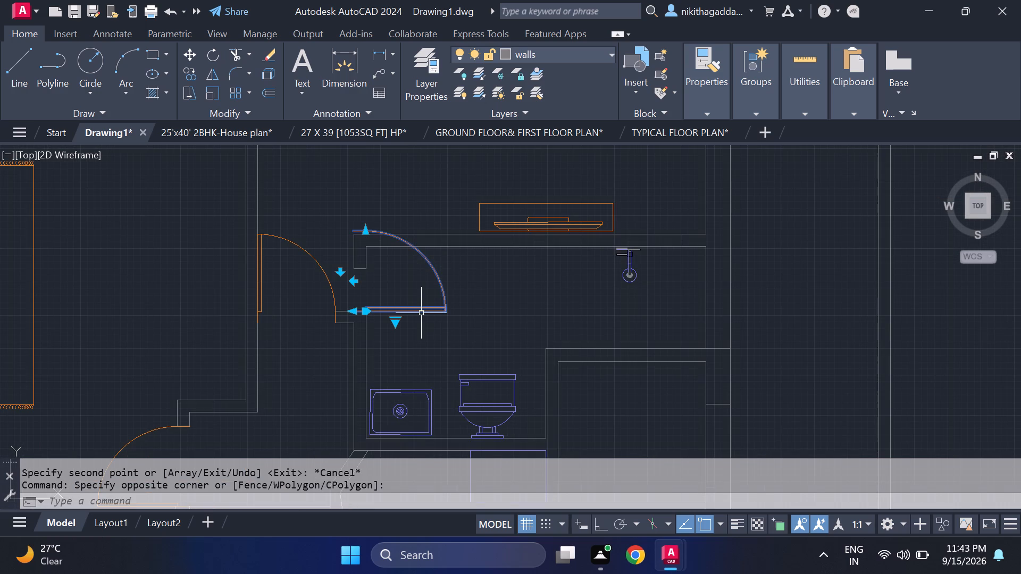
{"action": "type", "text": "scale"}
{"action": "key", "text": "Return"}
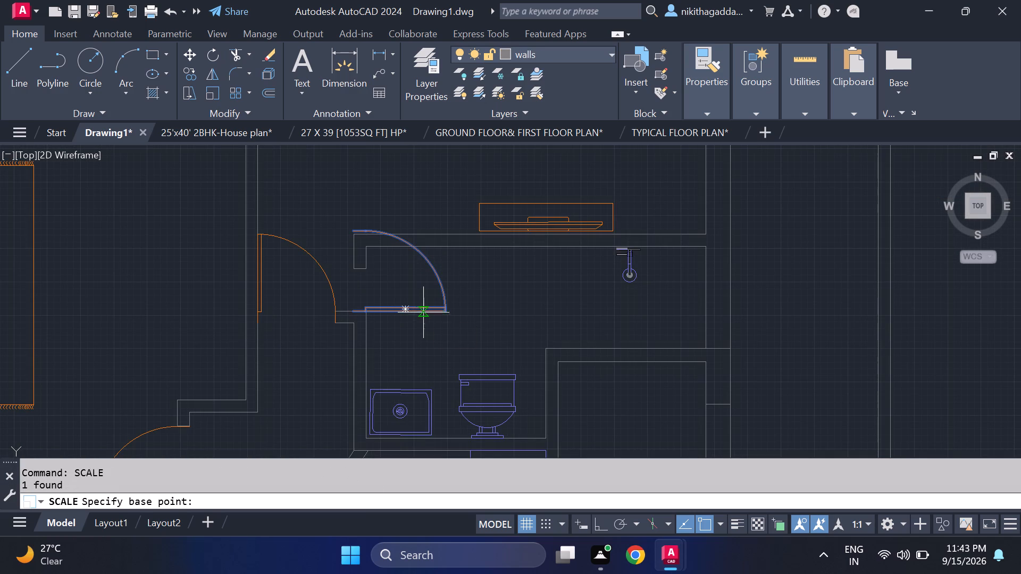
{"action": "scroll", "coordinate": [357, 319], "scroll_direction": "up", "scroll_amount": 3}
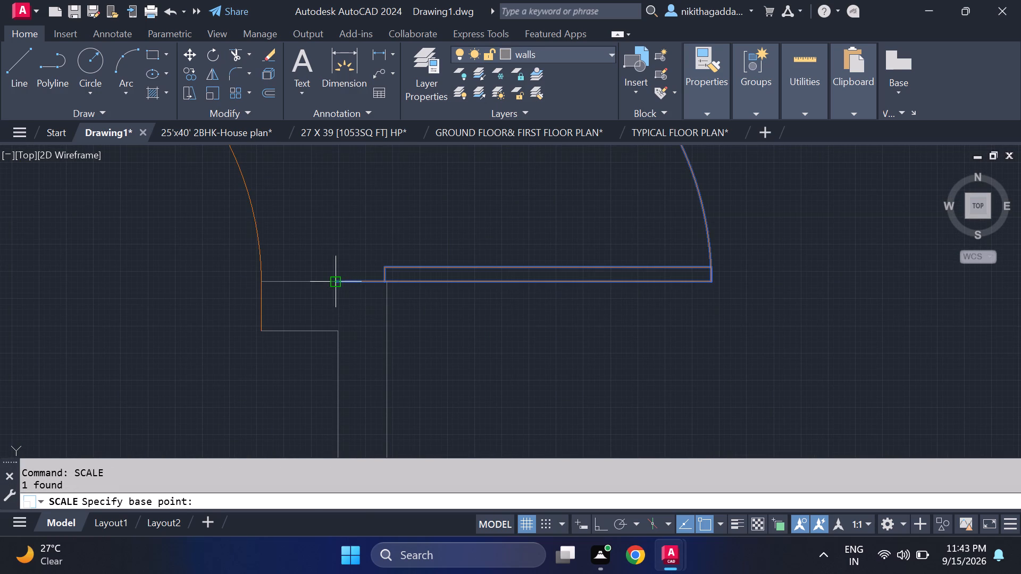
{"action": "left_click", "coordinate": [339, 282]}
{"action": "scroll", "coordinate": [402, 254], "scroll_direction": "down", "scroll_amount": 2}
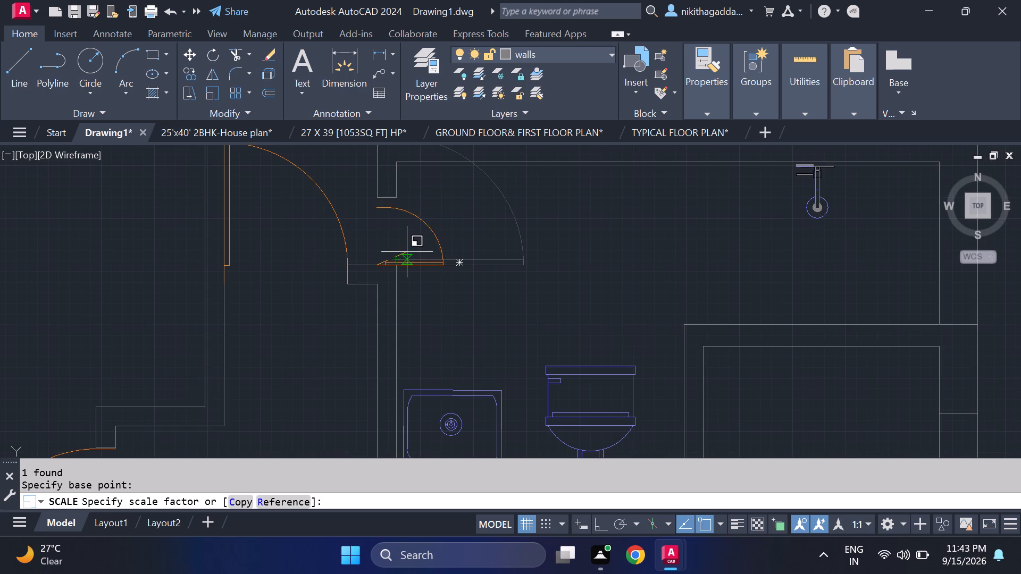
{"action": "scroll", "coordinate": [407, 249], "scroll_direction": "up", "scroll_amount": 1}
{"action": "middle_click_drag", "start_coordinate": [421, 255], "coordinate": [427, 284]}
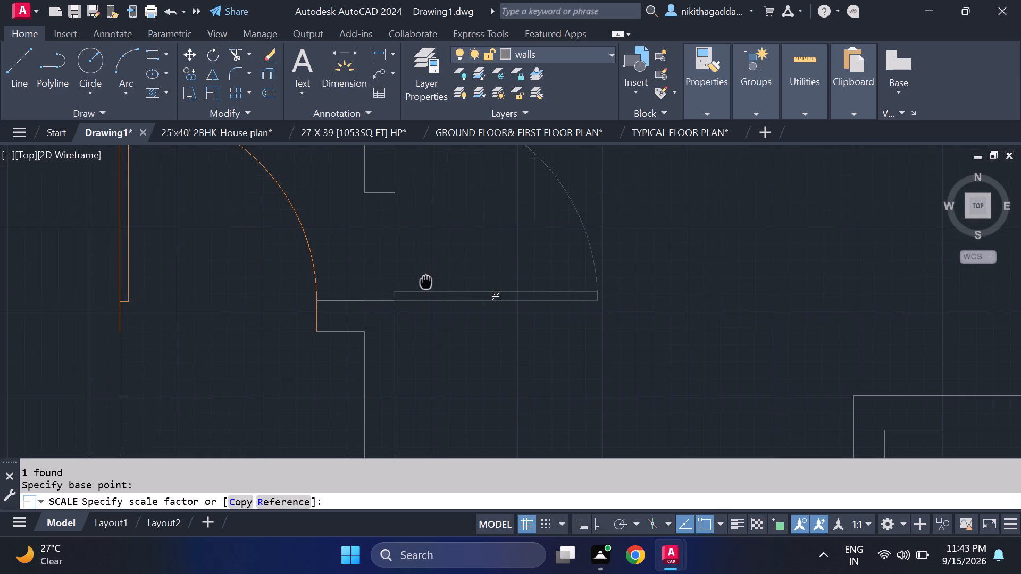
{"action": "middle_click_drag", "start_coordinate": [427, 284], "coordinate": [429, 289]}
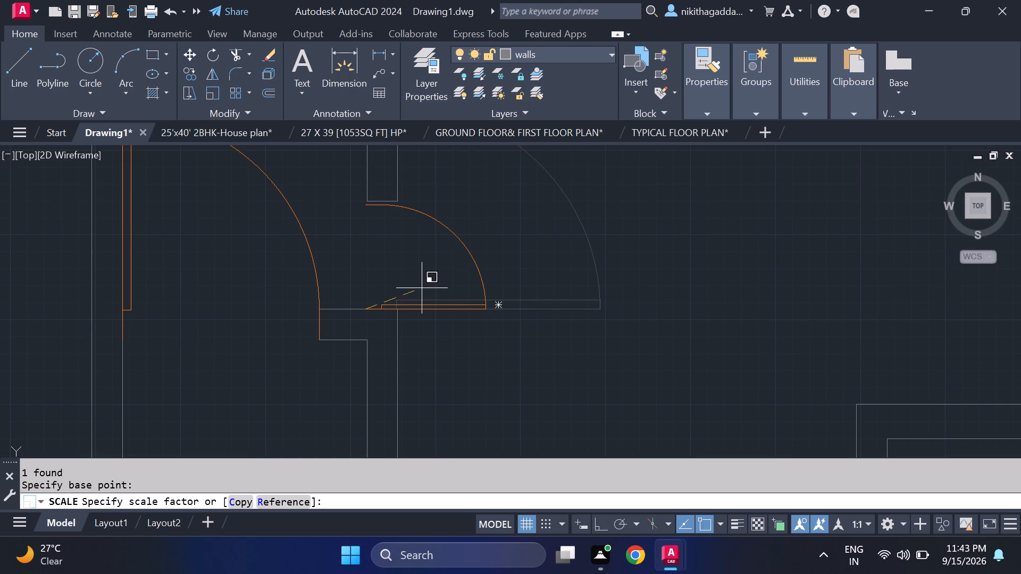
{"action": "left_click", "coordinate": [423, 286]}
{"action": "scroll", "coordinate": [462, 280], "scroll_direction": "down", "scroll_amount": 2}
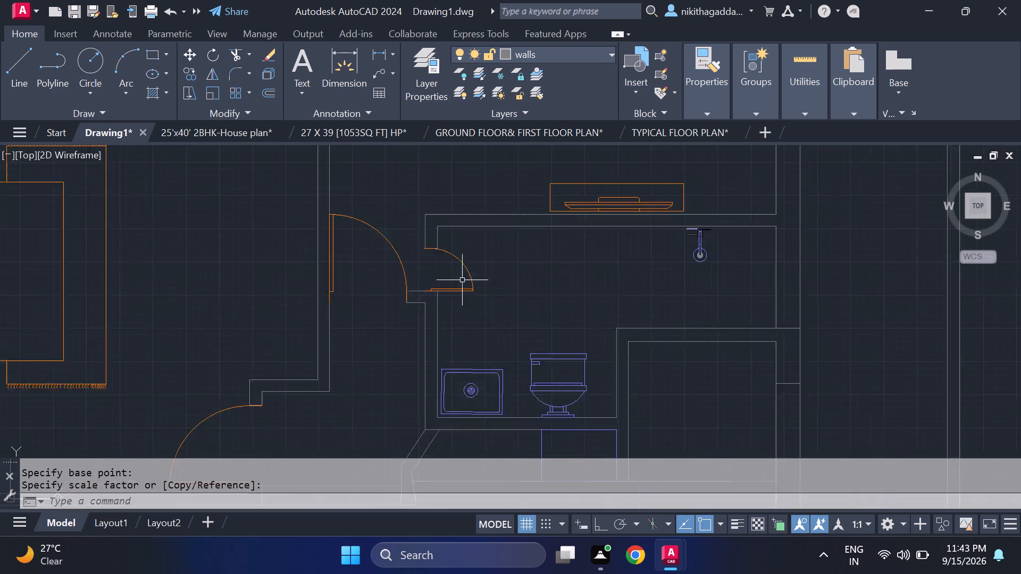
Copy the door in the bathroom's west doorway from its lower frame end into the kitchen's west opening, just above the wall end.
{"action": "scroll", "coordinate": [463, 281], "scroll_direction": "down", "scroll_amount": 1}
{"action": "middle_click_drag", "start_coordinate": [475, 300], "coordinate": [476, 256]}
{"action": "scroll", "coordinate": [503, 303], "scroll_direction": "down", "scroll_amount": 1}
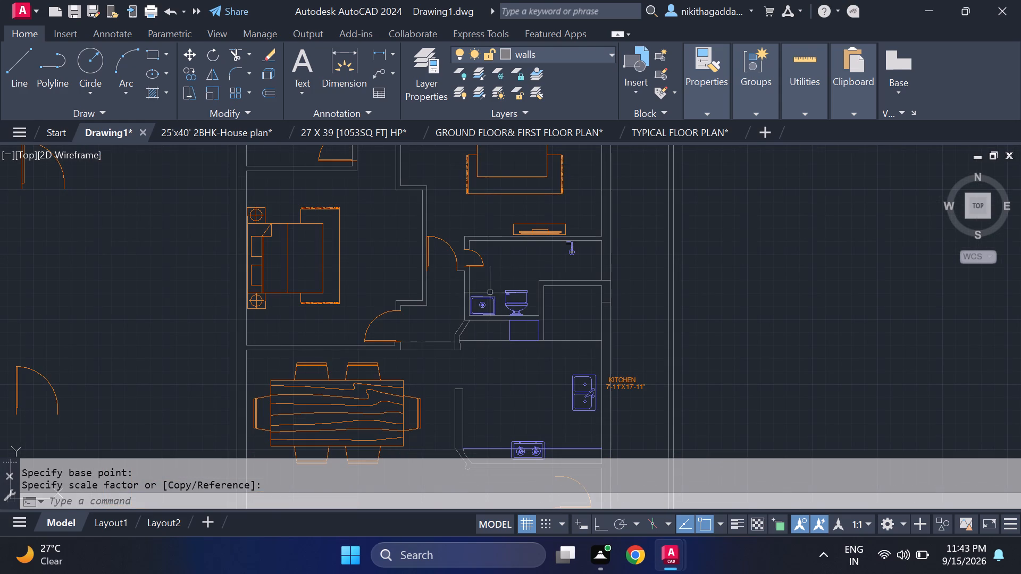
{"action": "scroll", "coordinate": [489, 291], "scroll_direction": "up", "scroll_amount": 2}
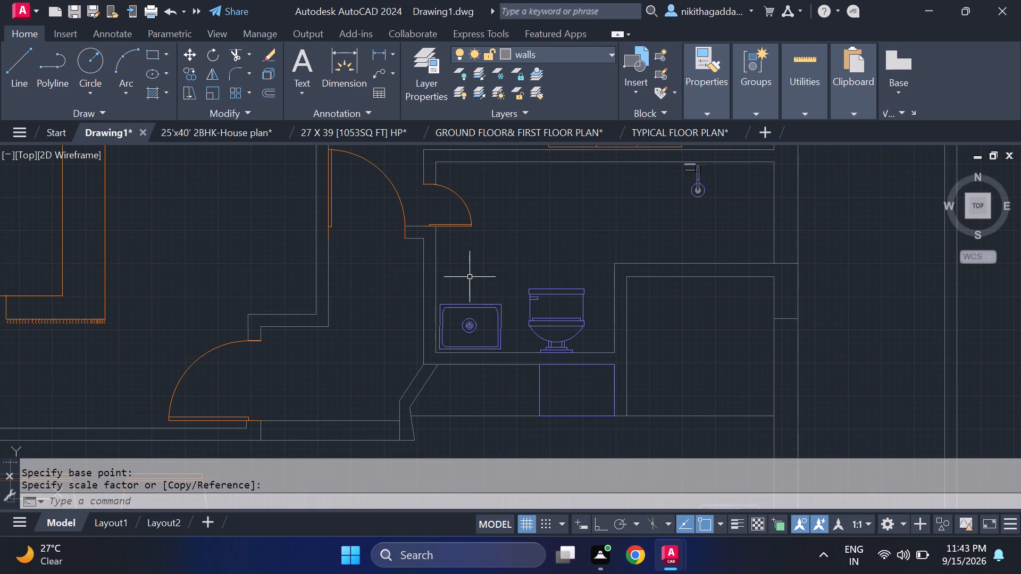
{"action": "left_click", "coordinate": [490, 204]}
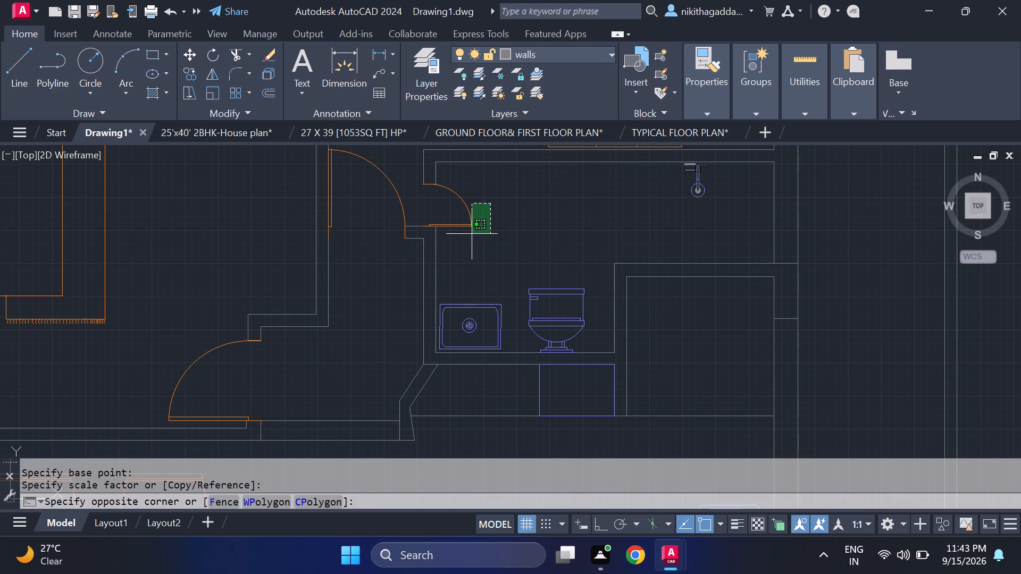
{"action": "left_click", "coordinate": [473, 234]}
{"action": "left_click_drag", "start_coordinate": [477, 205], "coordinate": [471, 208]}
{"action": "left_click", "coordinate": [459, 234]}
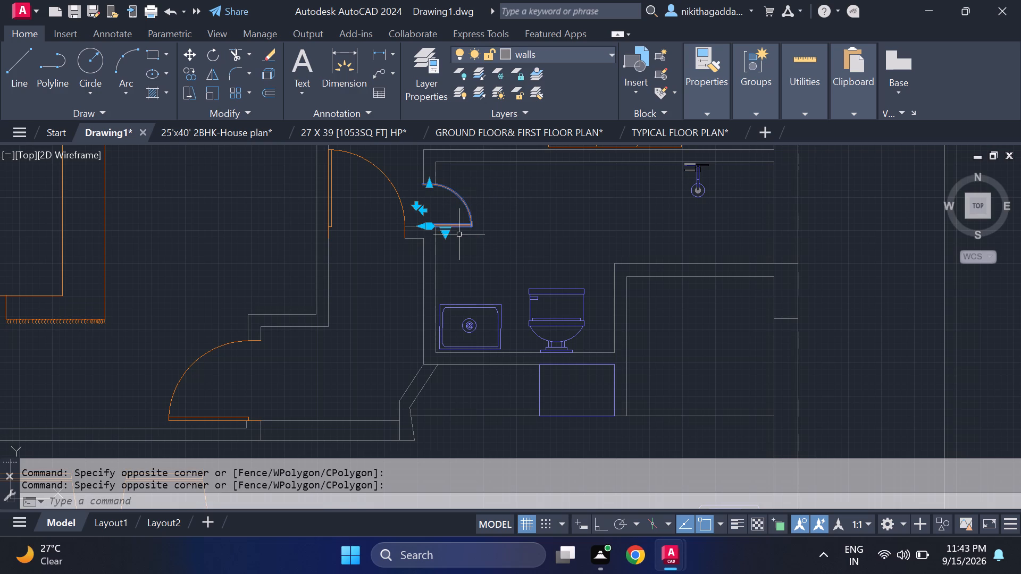
{"action": "type", "text": "co"}
{"action": "key", "text": "Return"}
{"action": "scroll", "coordinate": [444, 232], "scroll_direction": "up", "scroll_amount": 1}
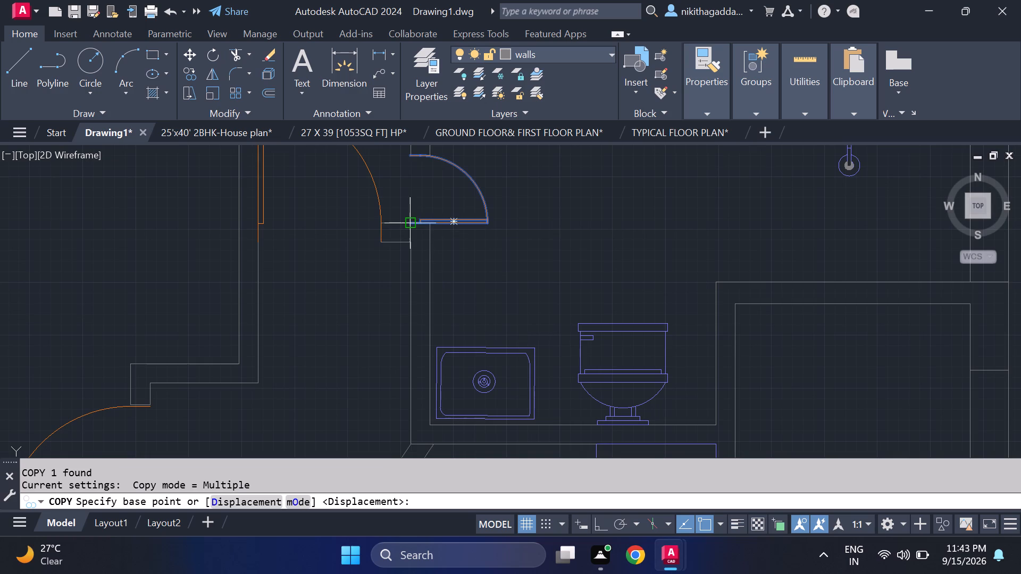
{"action": "left_click", "coordinate": [409, 224]}
{"action": "scroll", "coordinate": [428, 383], "scroll_direction": "down", "scroll_amount": 2}
{"action": "middle_click_drag", "start_coordinate": [421, 384], "coordinate": [387, 231]}
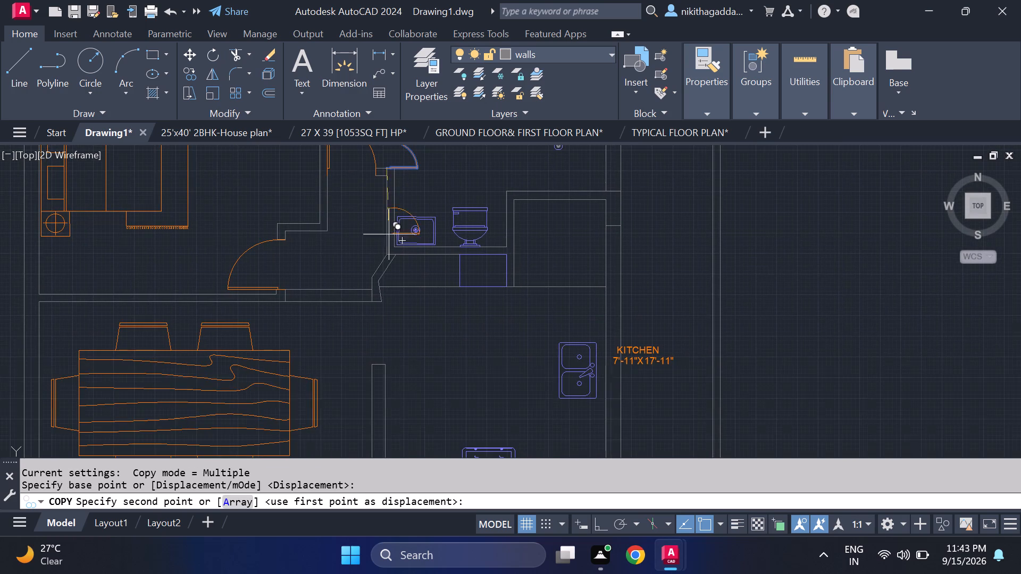
{"action": "scroll", "coordinate": [381, 338], "scroll_direction": "up", "scroll_amount": 2}
{"action": "left_click", "coordinate": [365, 366]}
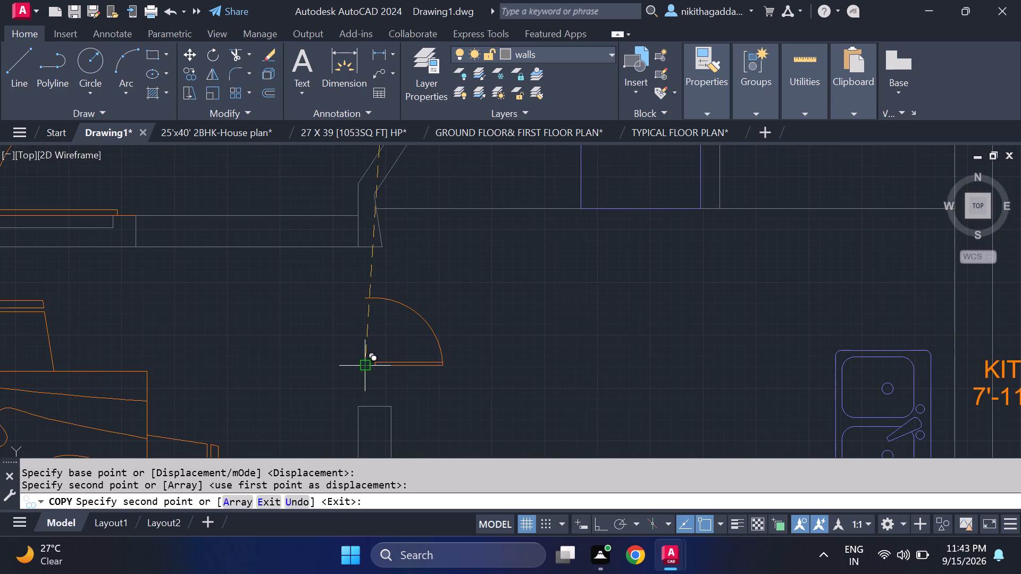
{"action": "key", "text": "Escape"}
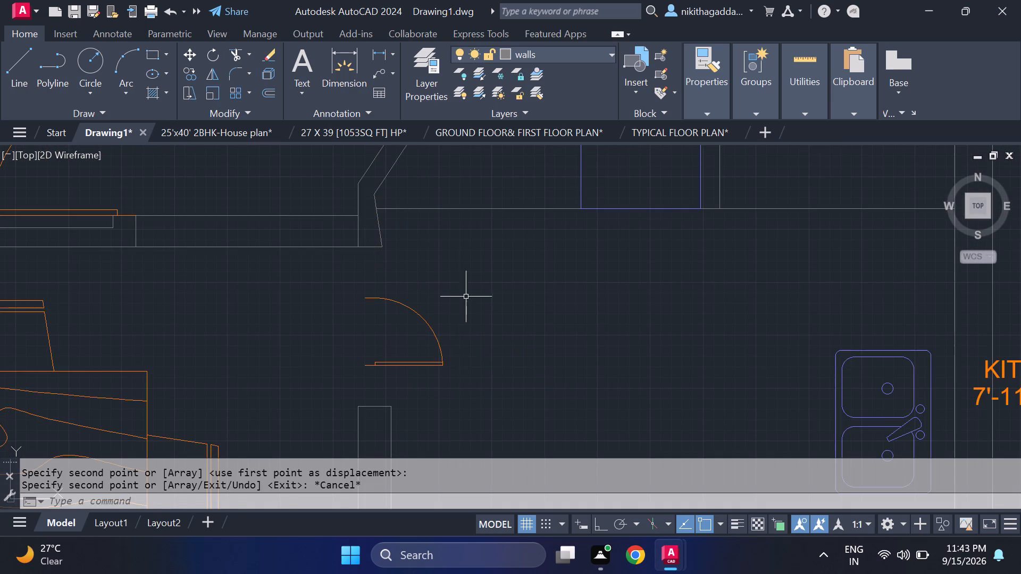
Scale up the door copied into the kitchen's west opening about its lower frame end to roughly double its size.
{"action": "left_click_drag", "start_coordinate": [465, 288], "coordinate": [442, 320]}
{"action": "left_click", "coordinate": [362, 387]}
{"action": "type", "text": "scale"}
{"action": "key", "text": "Return"}
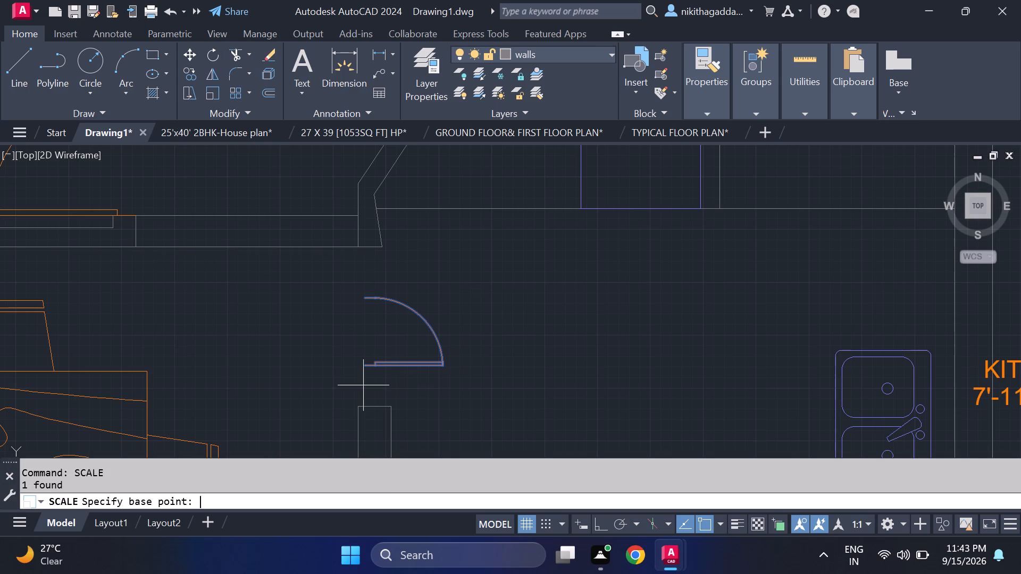
{"action": "left_click", "coordinate": [363, 364]}
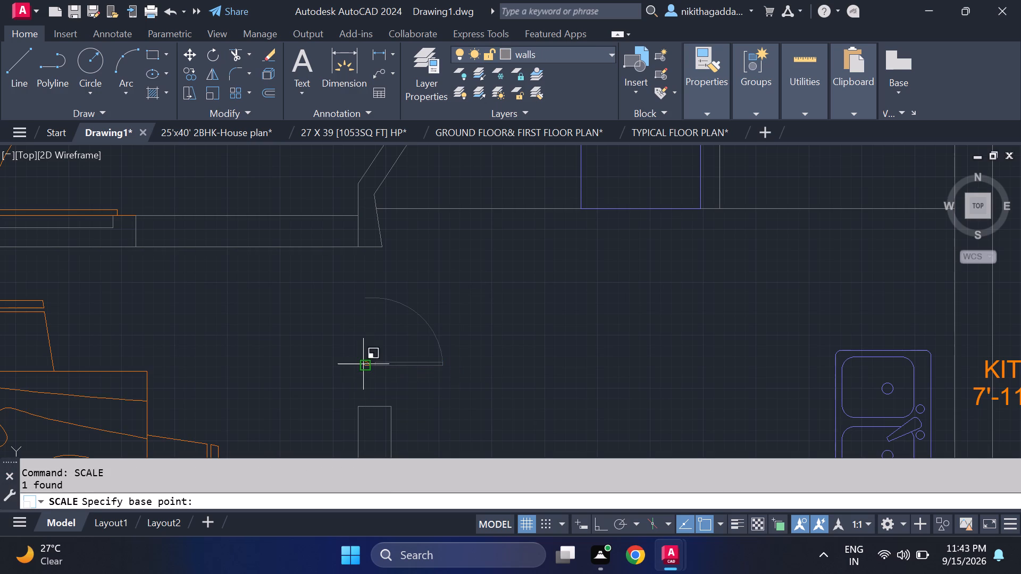
{"action": "left_click", "coordinate": [353, 432]}
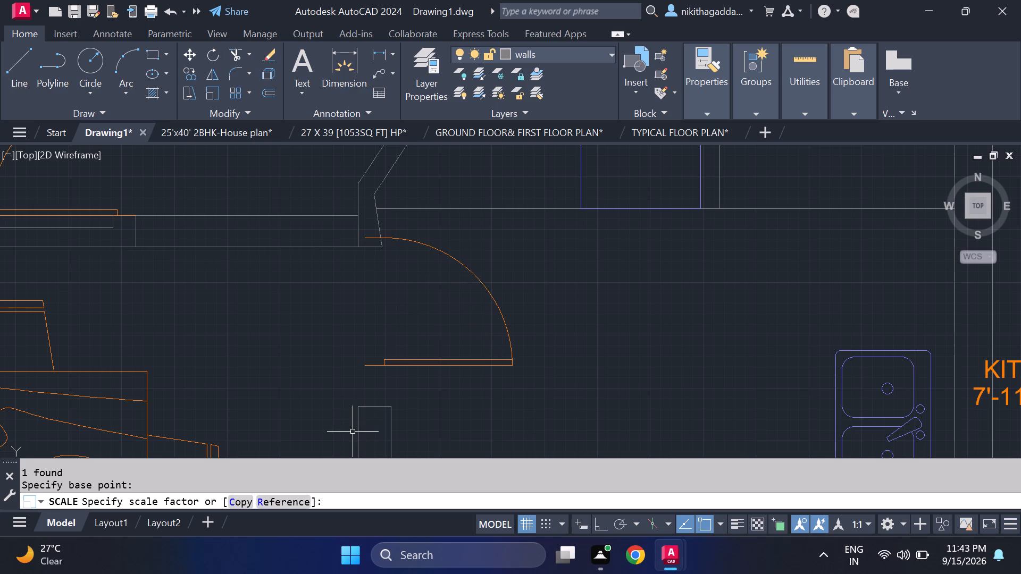
Move the enlarged kitchen door by its lower frame end onto the outer corner of the wall end below the opening.
{"action": "left_click_drag", "start_coordinate": [514, 275], "coordinate": [490, 300]}
{"action": "left_click", "coordinate": [430, 370]}
{"action": "key", "text": "m"}
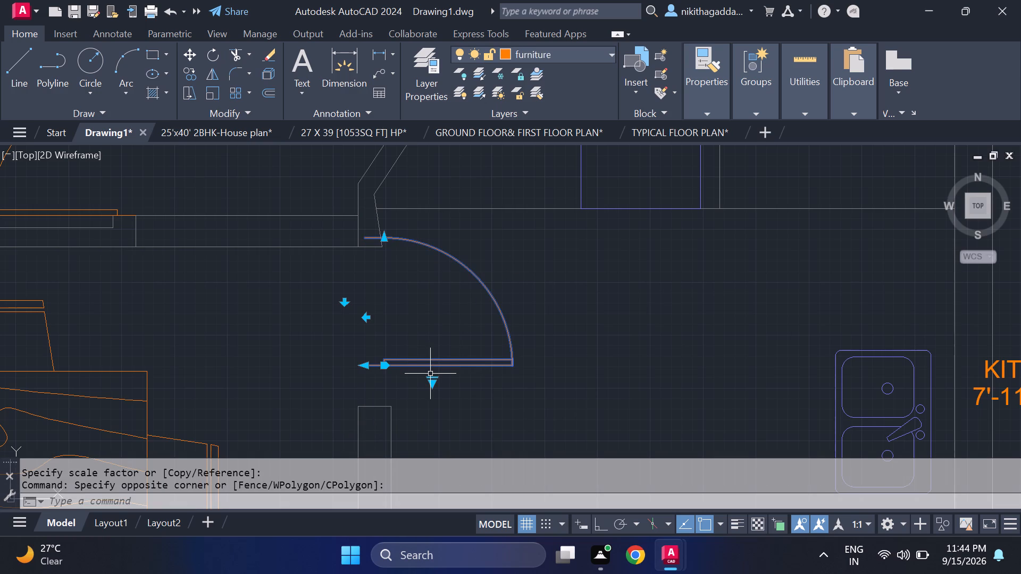
{"action": "key", "text": "Return"}
{"action": "left_click", "coordinate": [362, 366]}
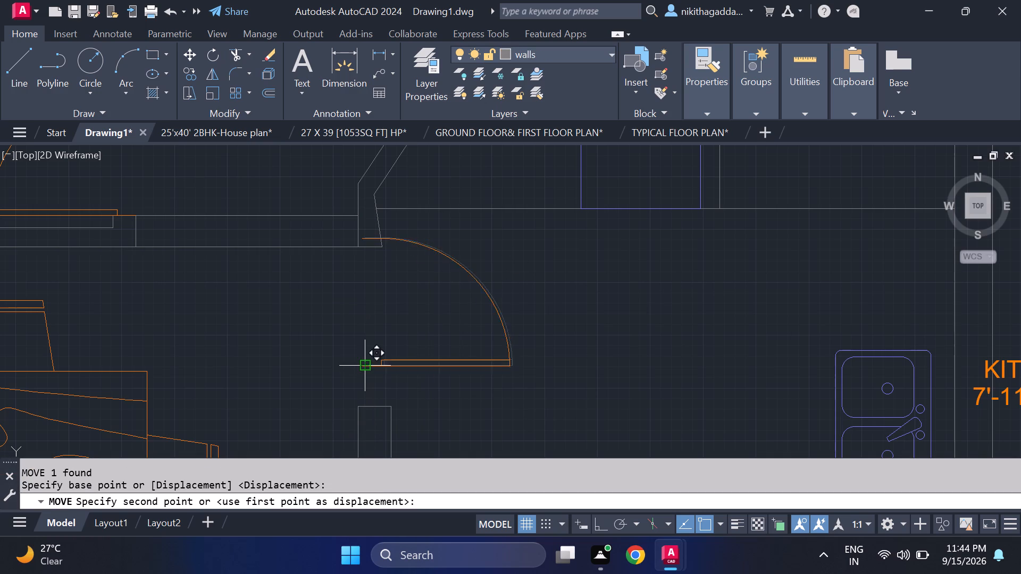
{"action": "left_click", "coordinate": [353, 403]}
Scale the kitchen's west door up about its lower frame end so it spans the opening to the wall above.
{"action": "left_click", "coordinate": [470, 305]}
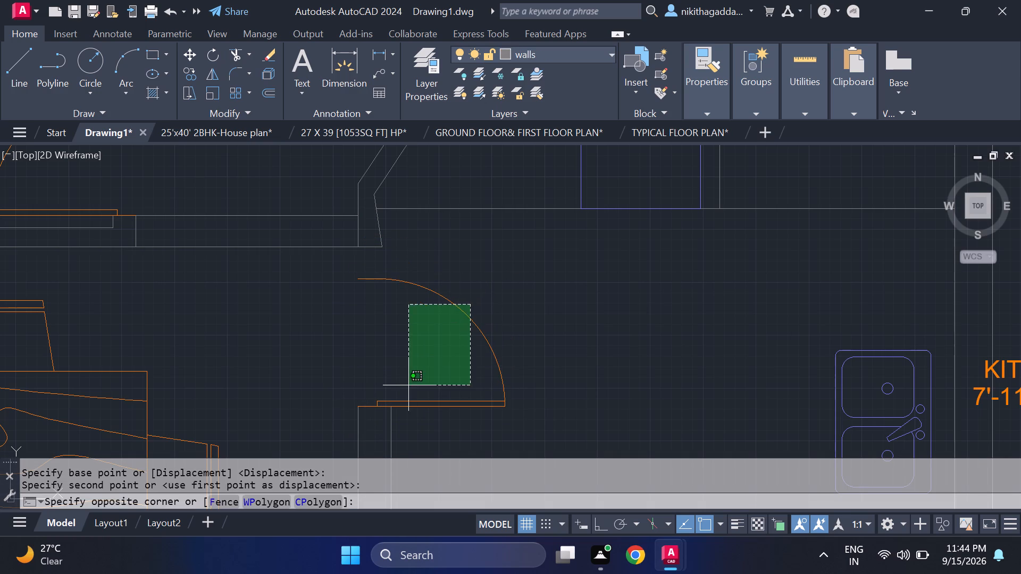
{"action": "left_click", "coordinate": [406, 387]}
{"action": "type", "text": "scale"}
{"action": "key", "text": "Return"}
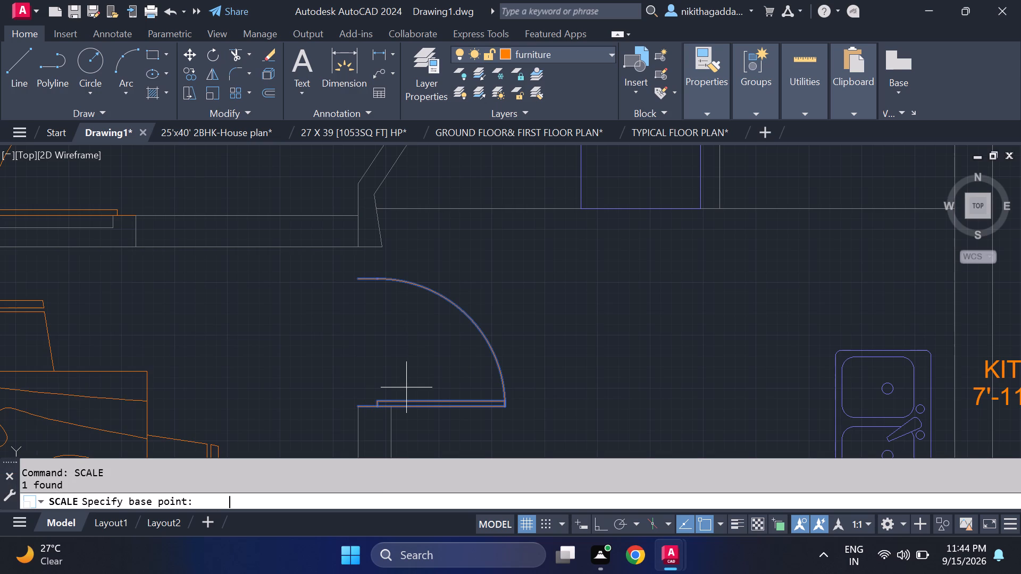
{"action": "left_click", "coordinate": [359, 405]}
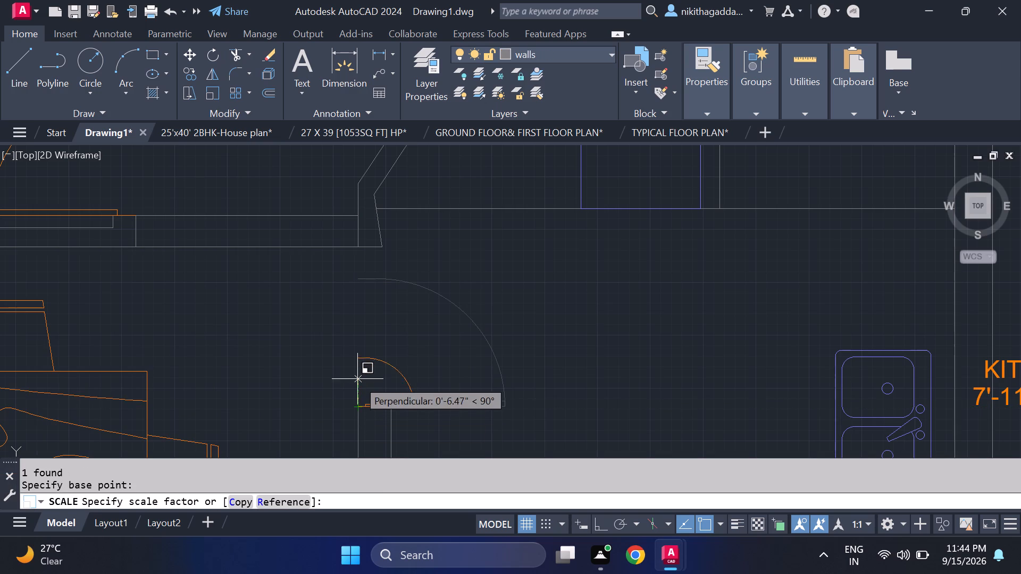
{"action": "left_click", "coordinate": [352, 315]}
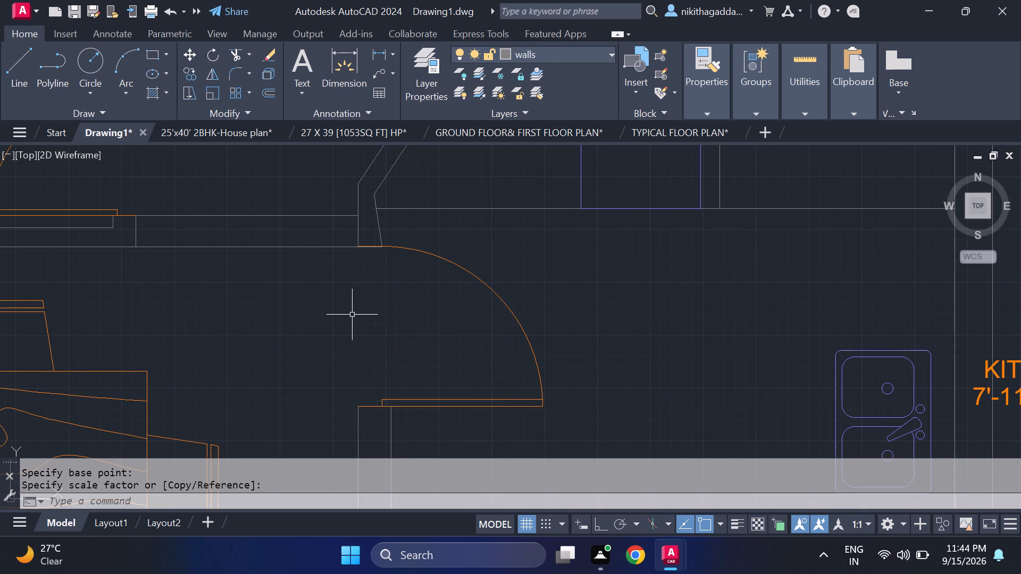
Move the larger loose westward-swinging door by its lower frame end onto the outer line of the kitchen's east wall, beside the sink's top.
{"action": "scroll", "coordinate": [404, 332], "scroll_direction": "down", "scroll_amount": 4}
{"action": "middle_click_drag", "start_coordinate": [434, 359], "coordinate": [432, 344]}
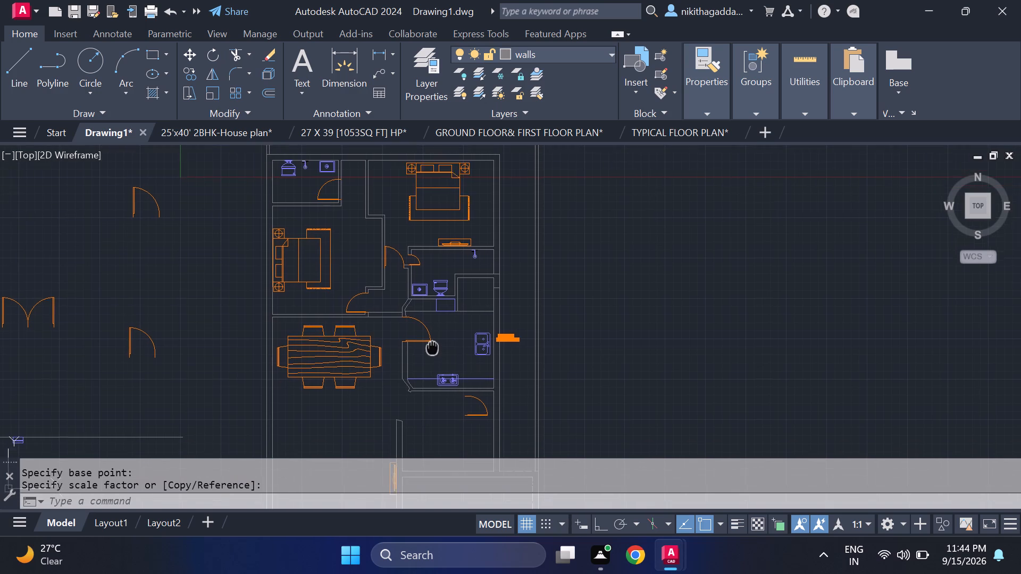
{"action": "middle_click_drag", "start_coordinate": [432, 344], "coordinate": [432, 318]}
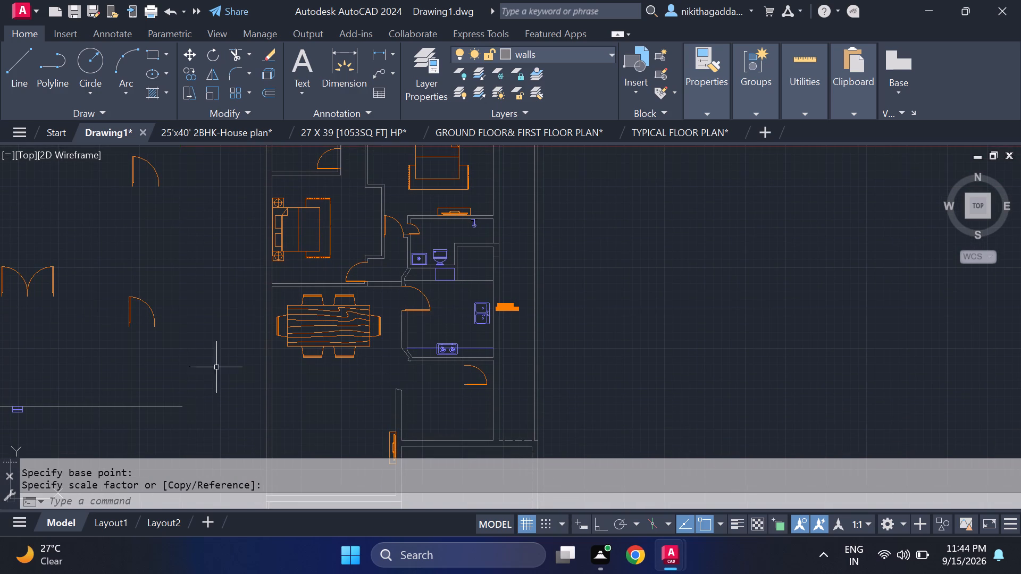
{"action": "middle_click_drag", "start_coordinate": [227, 349], "coordinate": [591, 336]}
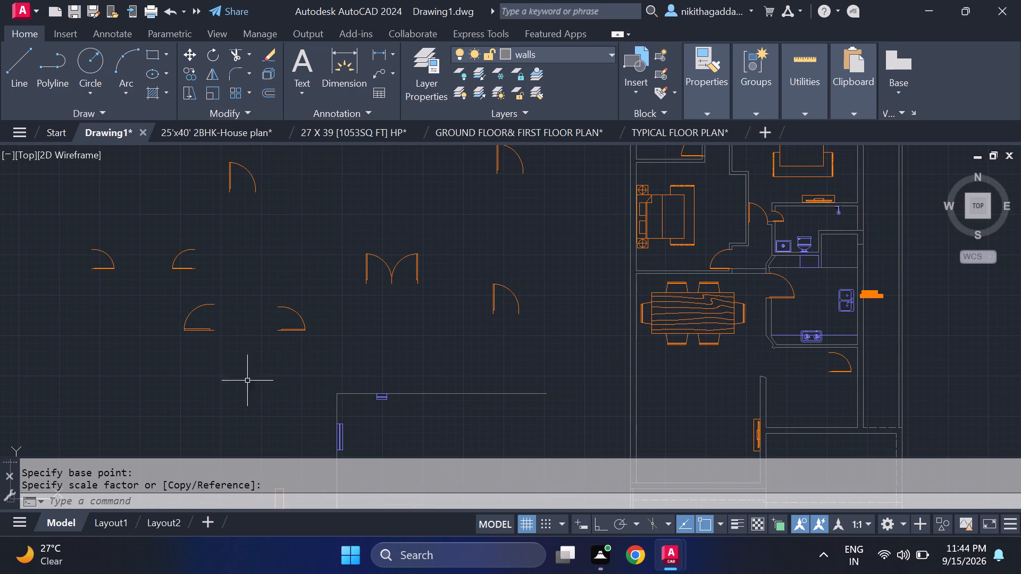
{"action": "left_click", "coordinate": [246, 300]}
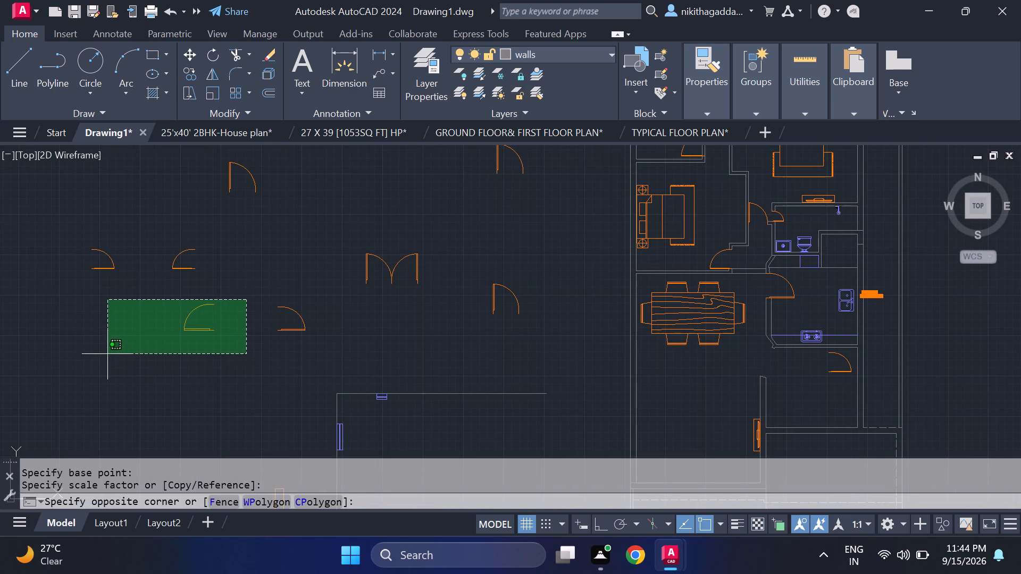
{"action": "left_click", "coordinate": [107, 354]}
{"action": "key", "text": "m"}
{"action": "key", "text": "Return"}
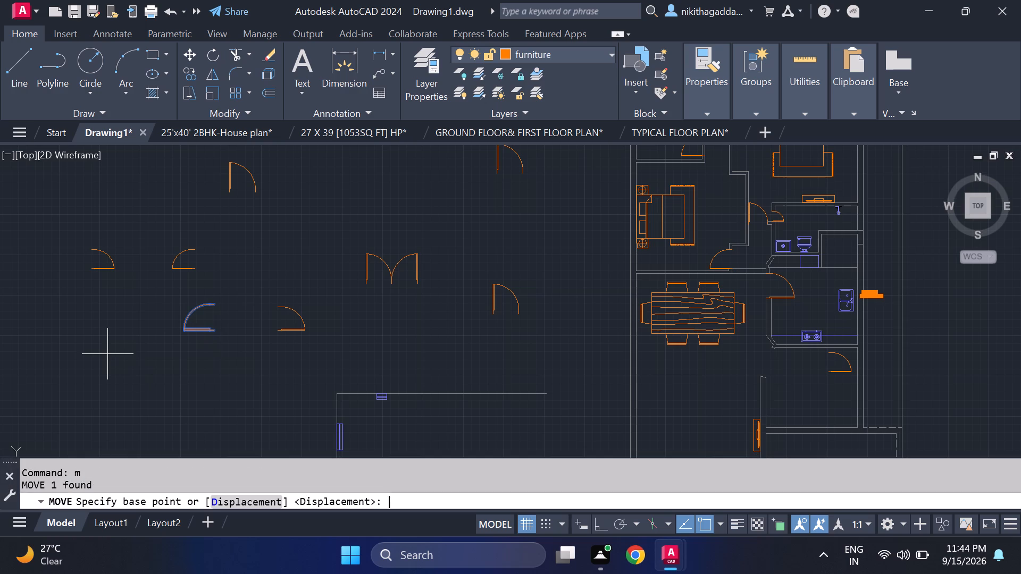
{"action": "scroll", "coordinate": [185, 337], "scroll_direction": "up", "scroll_amount": 2}
{"action": "left_click", "coordinate": [259, 324]}
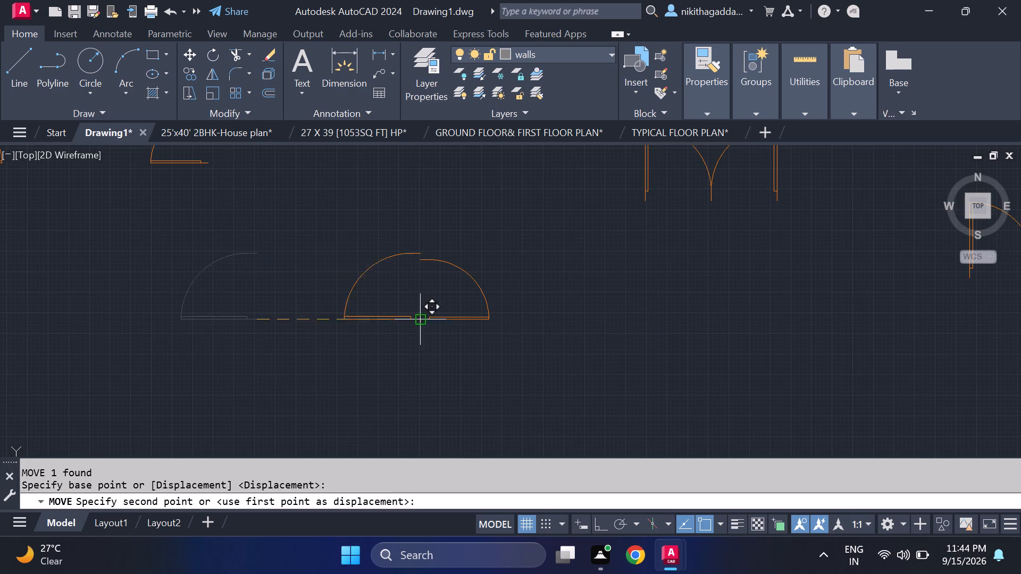
{"action": "scroll", "coordinate": [429, 312], "scroll_direction": "down", "scroll_amount": 2}
{"action": "middle_click_drag", "start_coordinate": [428, 311], "coordinate": [0, 388]}
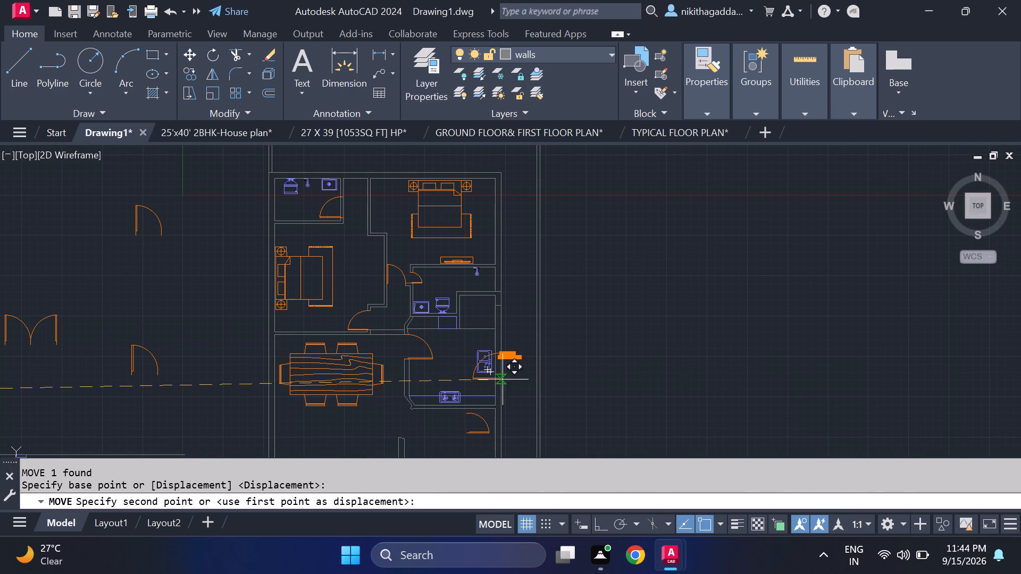
{"action": "scroll", "coordinate": [474, 387], "scroll_direction": "up", "scroll_amount": 3}
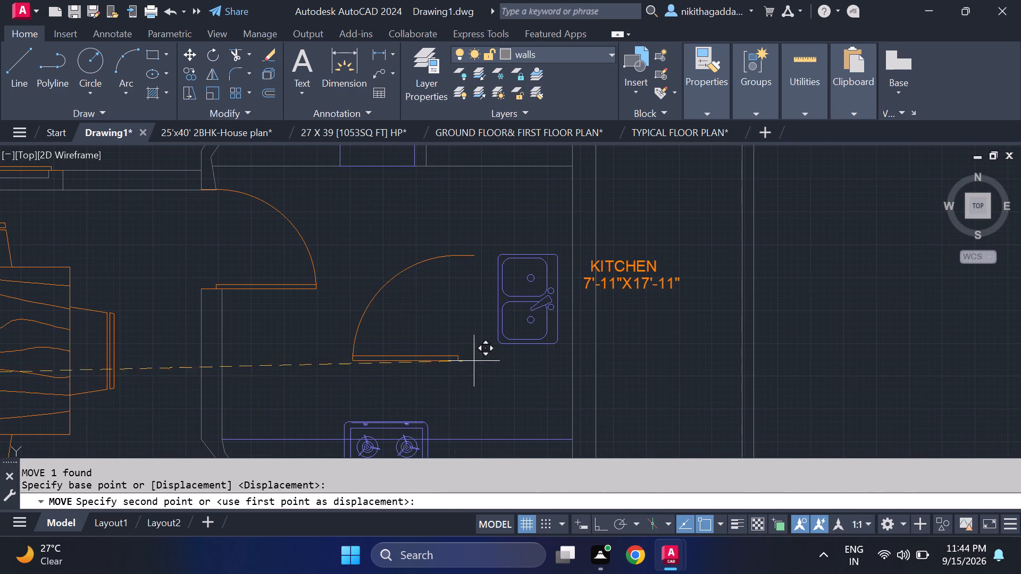
{"action": "middle_click_drag", "start_coordinate": [479, 346], "coordinate": [458, 407]}
{"action": "scroll", "coordinate": [467, 397], "scroll_direction": "up", "scroll_amount": 1}
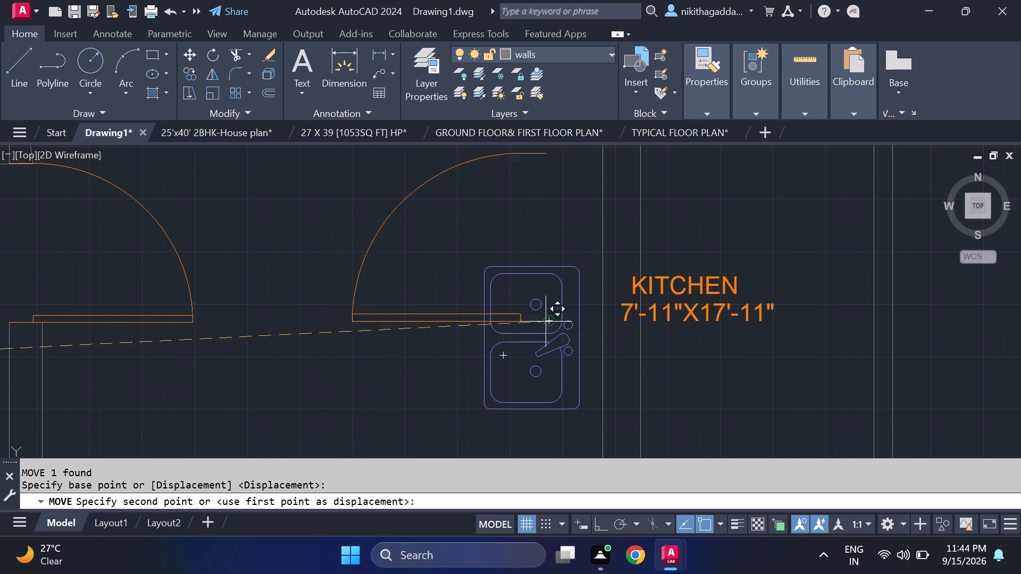
{"action": "middle_click_drag", "start_coordinate": [567, 304], "coordinate": [561, 434]}
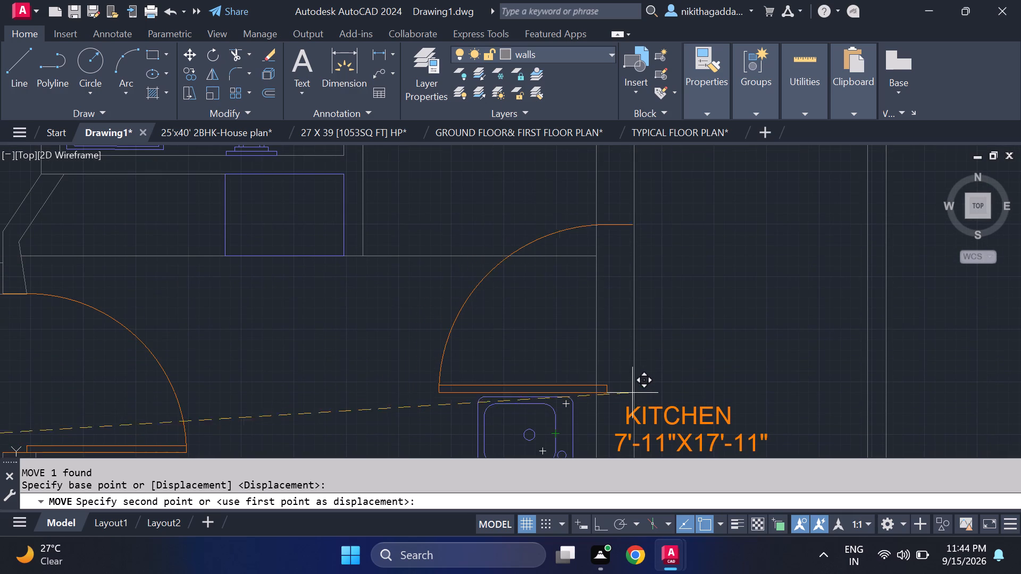
{"action": "middle_click_drag", "start_coordinate": [634, 389], "coordinate": [615, 291]}
{"action": "middle_click", "coordinate": [615, 291]}
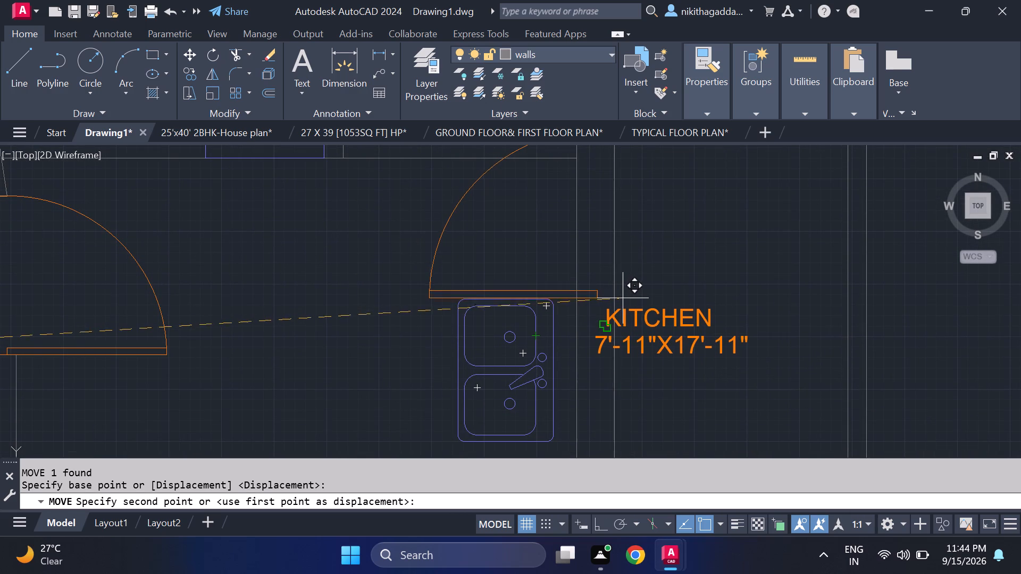
{"action": "left_click", "coordinate": [620, 302]}
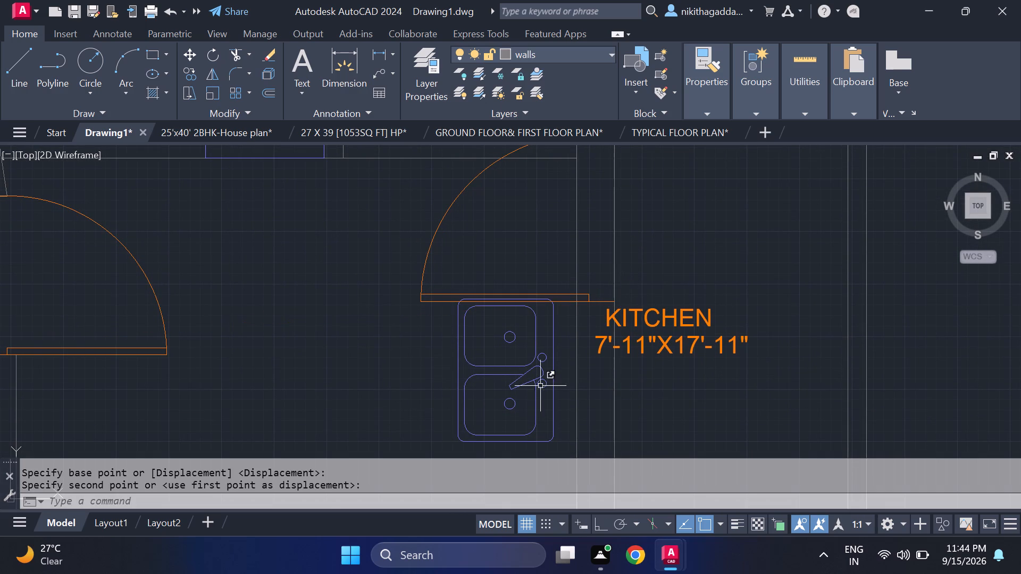
Move the kitchen's double-bowl sink straight south along the east wall, clear of the door placed there.
{"action": "middle_click_drag", "start_coordinate": [540, 388], "coordinate": [526, 301]}
{"action": "left_click_drag", "start_coordinate": [546, 273], "coordinate": [541, 274]}
{"action": "left_click", "coordinate": [426, 349]}
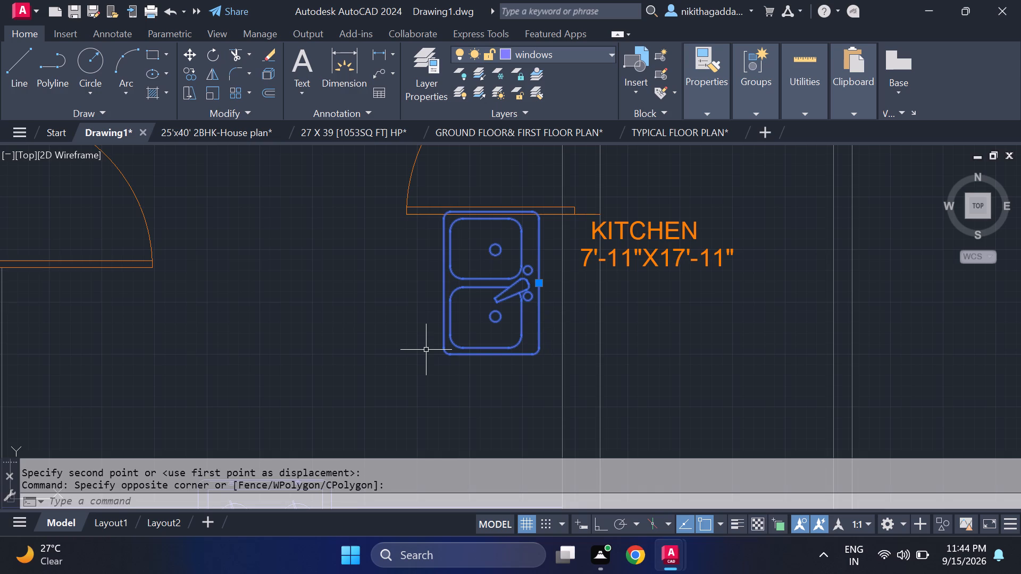
{"action": "key", "text": "m"}
{"action": "key", "text": "Return"}
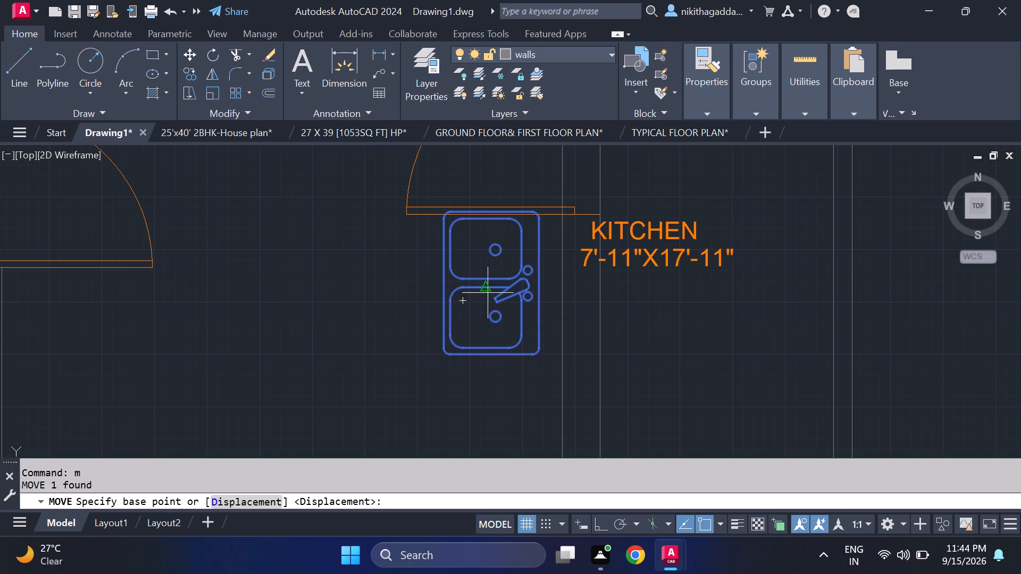
{"action": "left_click_drag", "start_coordinate": [492, 285], "coordinate": [491, 374]}
{"action": "left_click", "coordinate": [493, 373]}
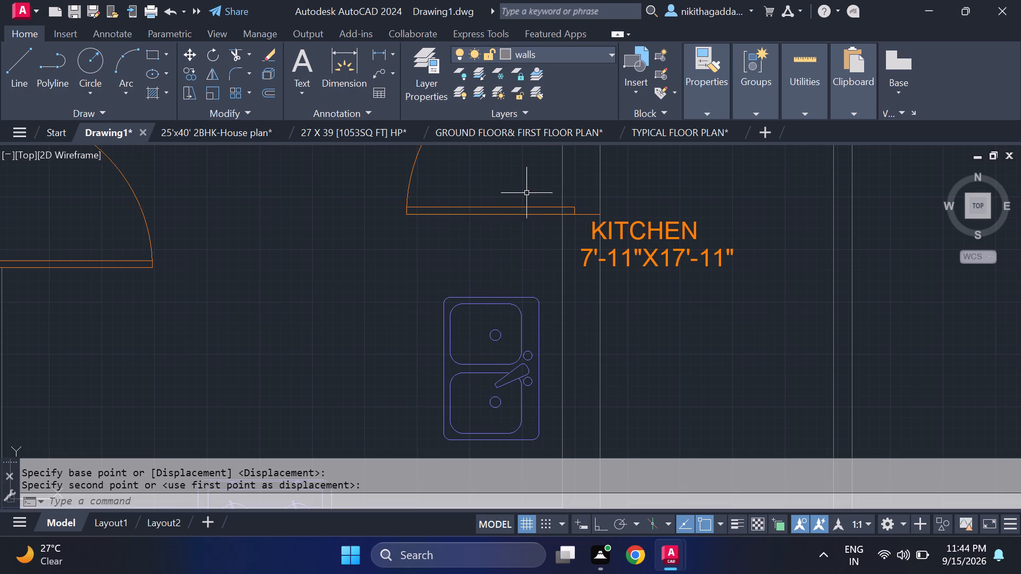
Scale the kitchen's east door down about its lower frame end on the outer line of the east wall.
{"action": "left_click_drag", "start_coordinate": [526, 192], "coordinate": [503, 217]}
{"action": "left_click", "coordinate": [434, 250]}
{"action": "middle_click_drag", "start_coordinate": [440, 247], "coordinate": [428, 352]}
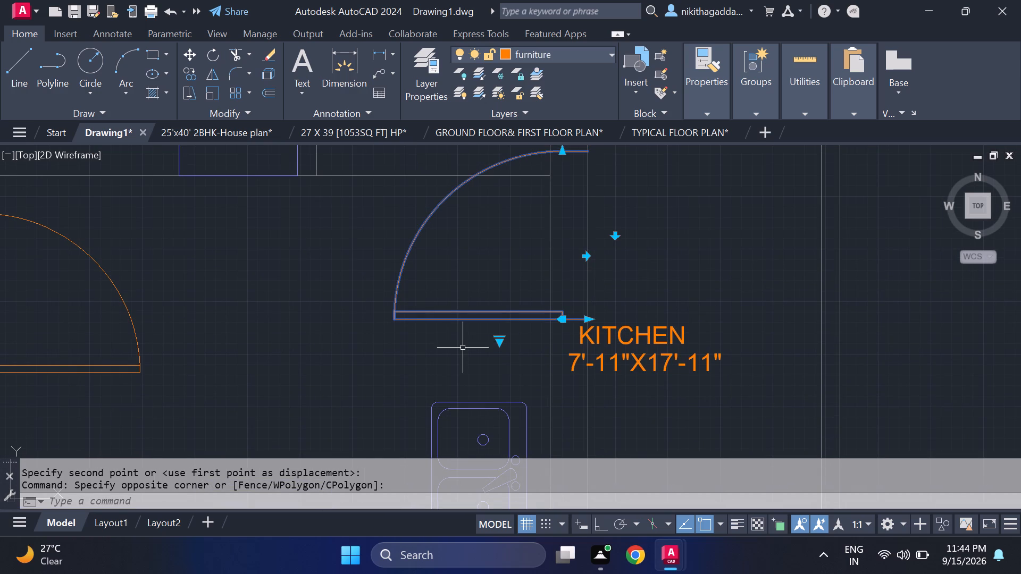
{"action": "type", "text": "scale"}
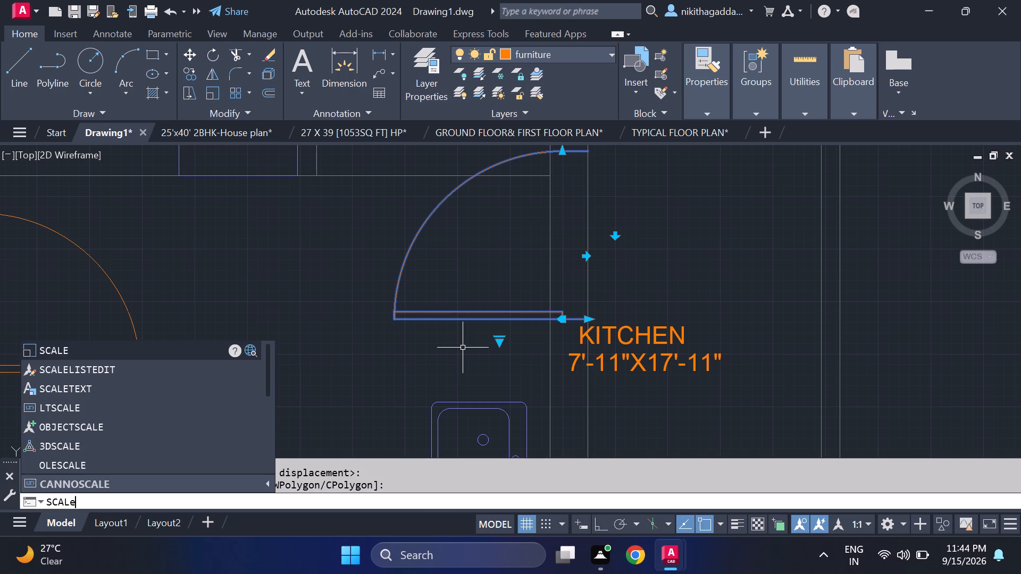
{"action": "key", "text": "Return"}
{"action": "left_click", "coordinate": [585, 319]}
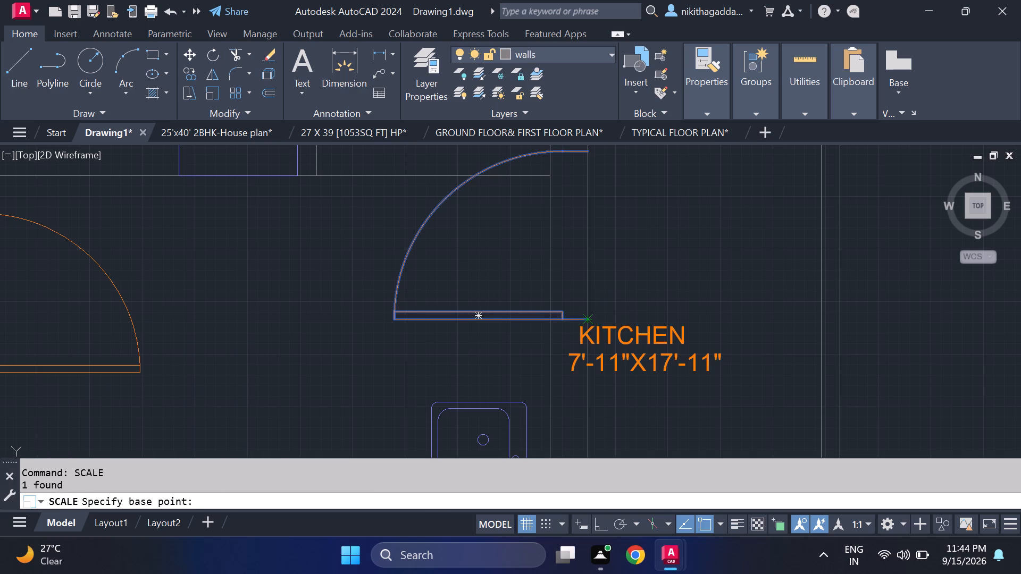
{"action": "left_click", "coordinate": [513, 310]}
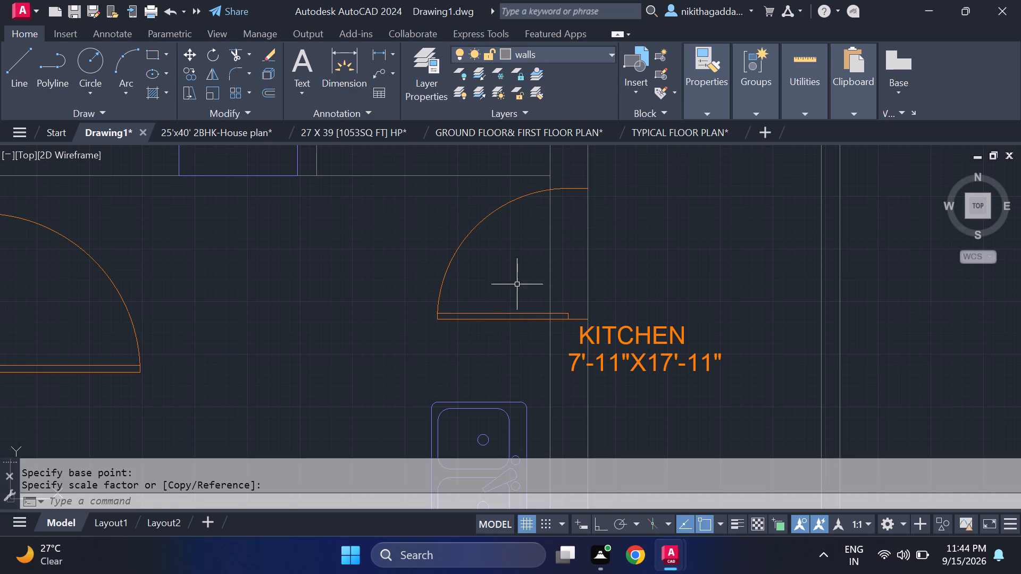
{"action": "left_click_drag", "start_coordinate": [517, 284], "coordinate": [508, 290]}
{"action": "left_click", "coordinate": [432, 331]}
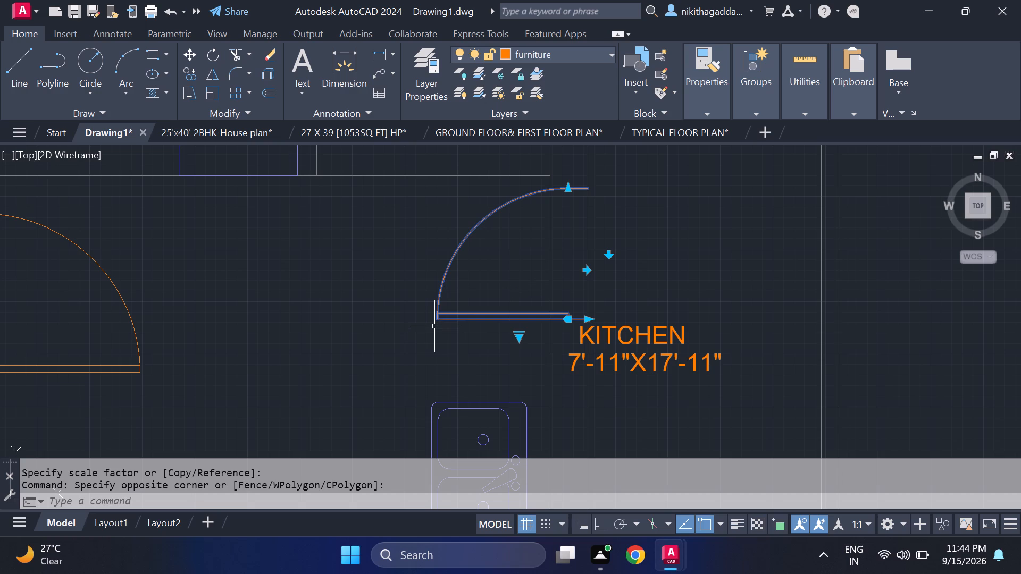
{"action": "key", "text": "Escape"}
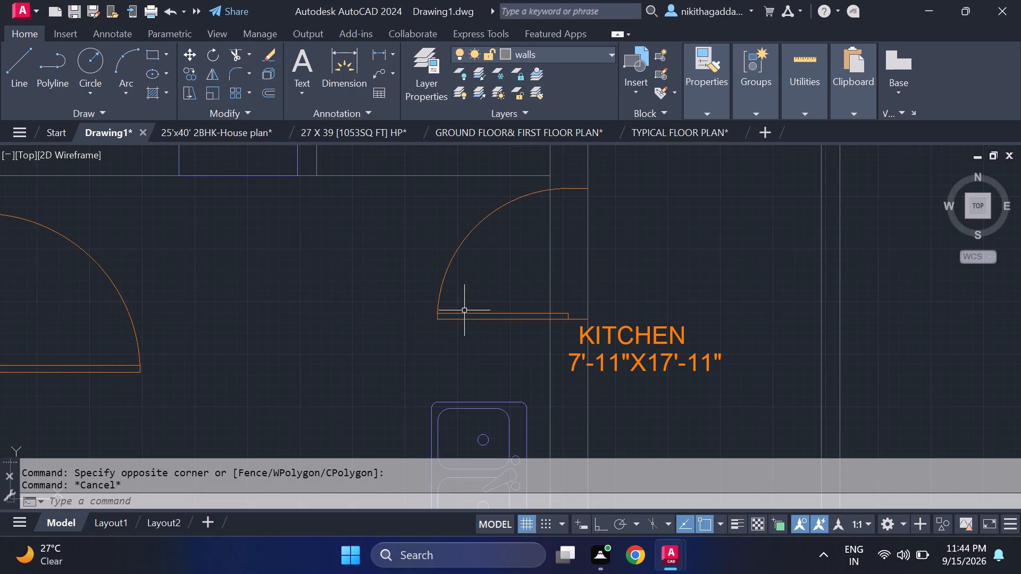
Move the KITCHEN 7'-11"X17'-11" label off the east wall into the middle of the kitchen, between the west wall and the sink.
{"action": "scroll", "coordinate": [464, 310], "scroll_direction": "down", "scroll_amount": 3}
{"action": "scroll", "coordinate": [521, 325], "scroll_direction": "up", "scroll_amount": 2}
{"action": "left_click_drag", "start_coordinate": [516, 277], "coordinate": [504, 296]}
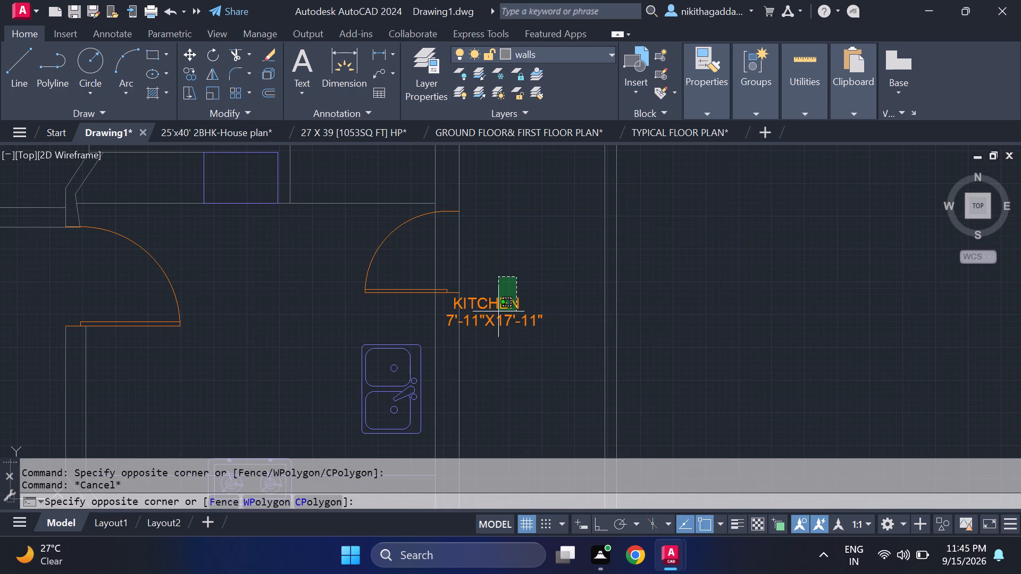
{"action": "left_click", "coordinate": [493, 365]}
{"action": "key", "text": "m"}
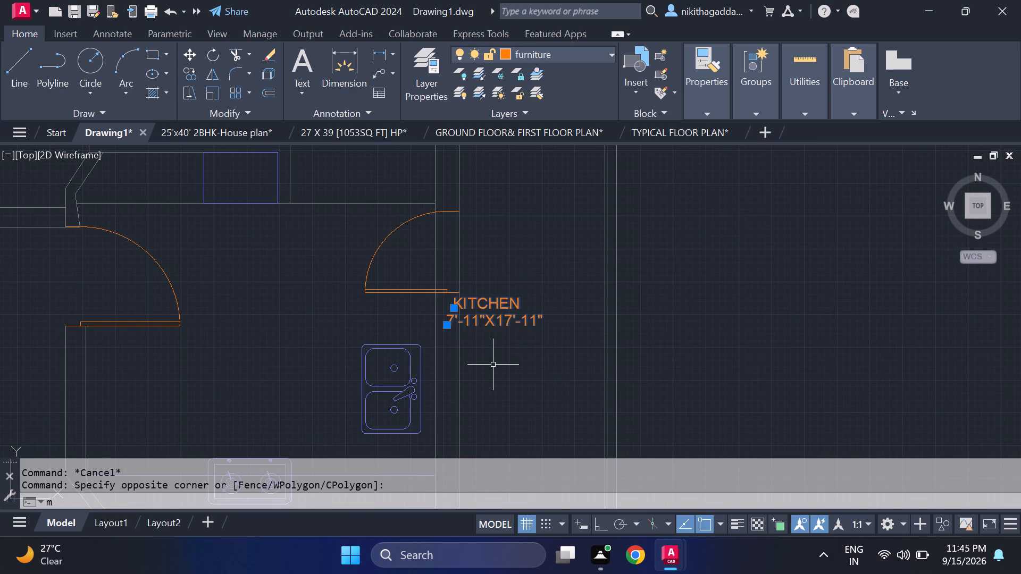
{"action": "key", "text": "Return"}
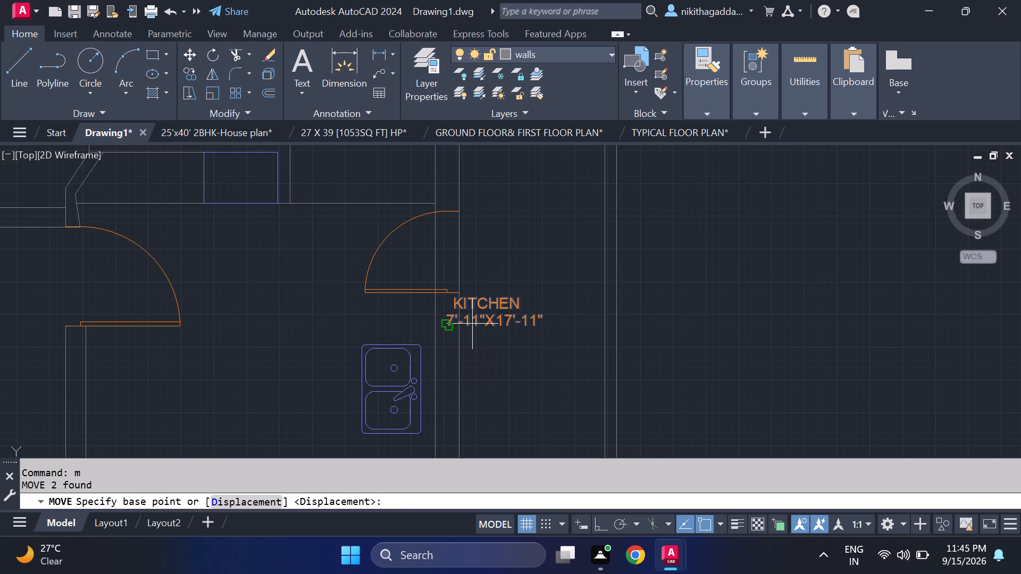
{"action": "left_click_drag", "start_coordinate": [472, 323], "coordinate": [466, 323]}
{"action": "left_click", "coordinate": [211, 399]}
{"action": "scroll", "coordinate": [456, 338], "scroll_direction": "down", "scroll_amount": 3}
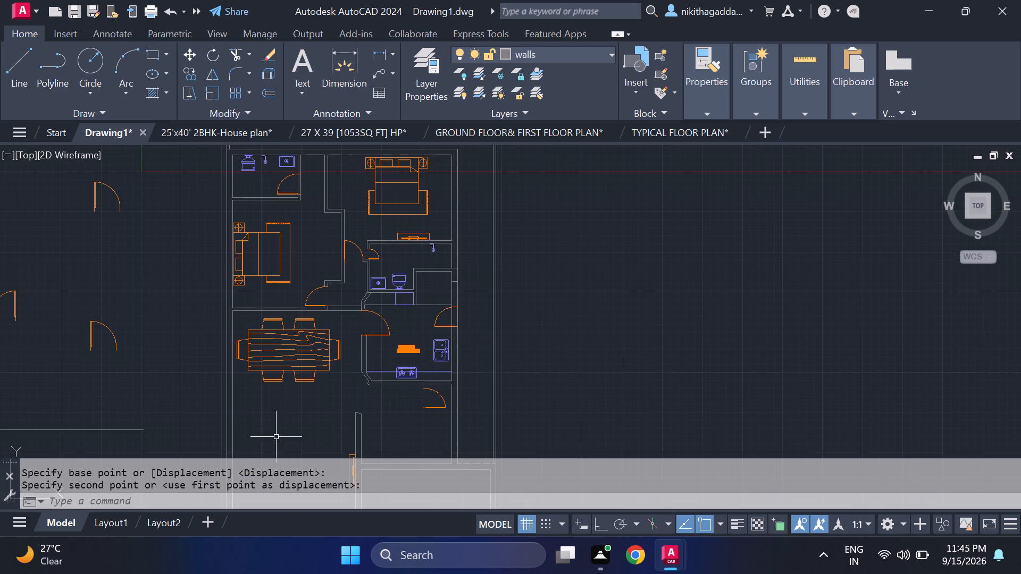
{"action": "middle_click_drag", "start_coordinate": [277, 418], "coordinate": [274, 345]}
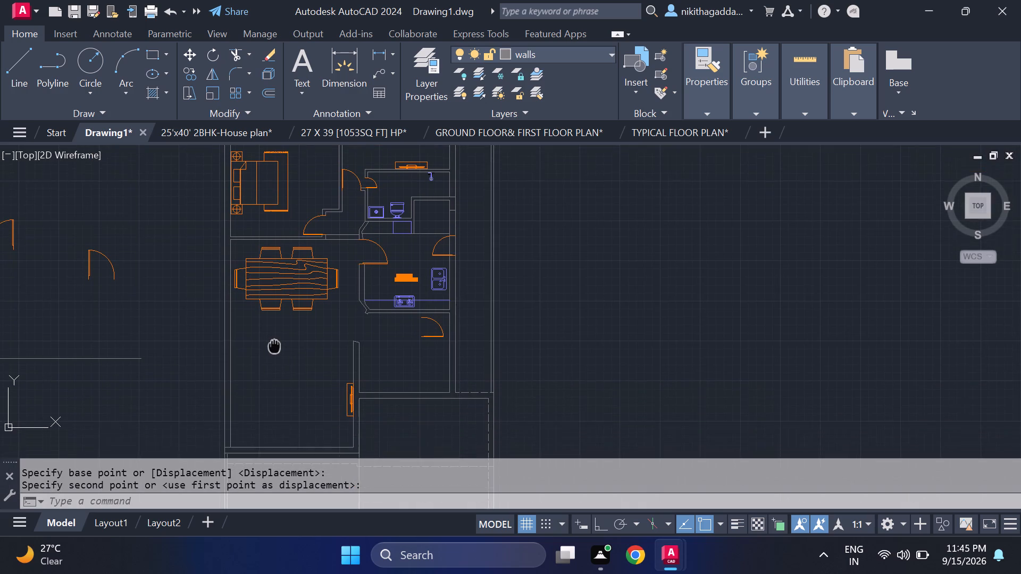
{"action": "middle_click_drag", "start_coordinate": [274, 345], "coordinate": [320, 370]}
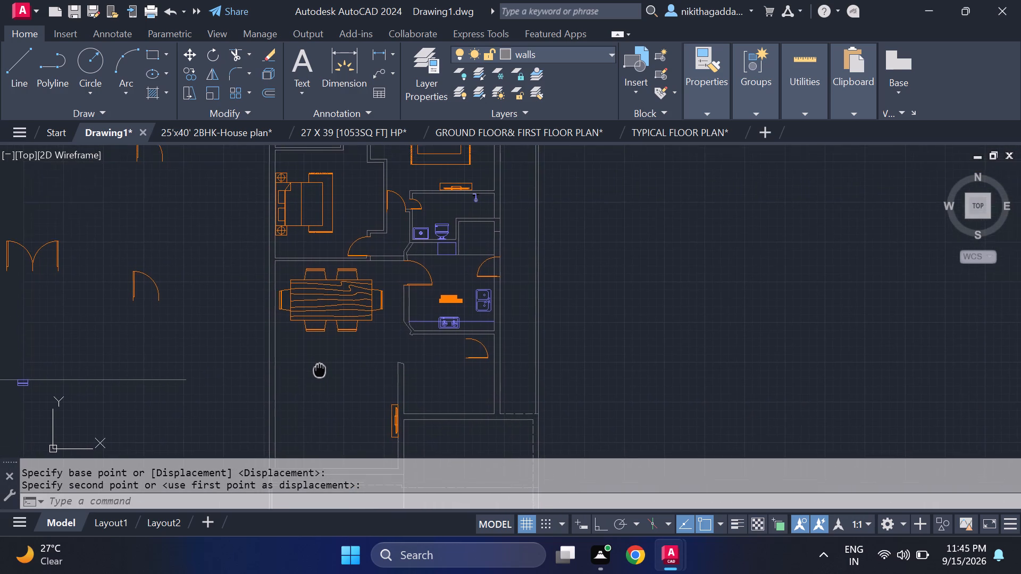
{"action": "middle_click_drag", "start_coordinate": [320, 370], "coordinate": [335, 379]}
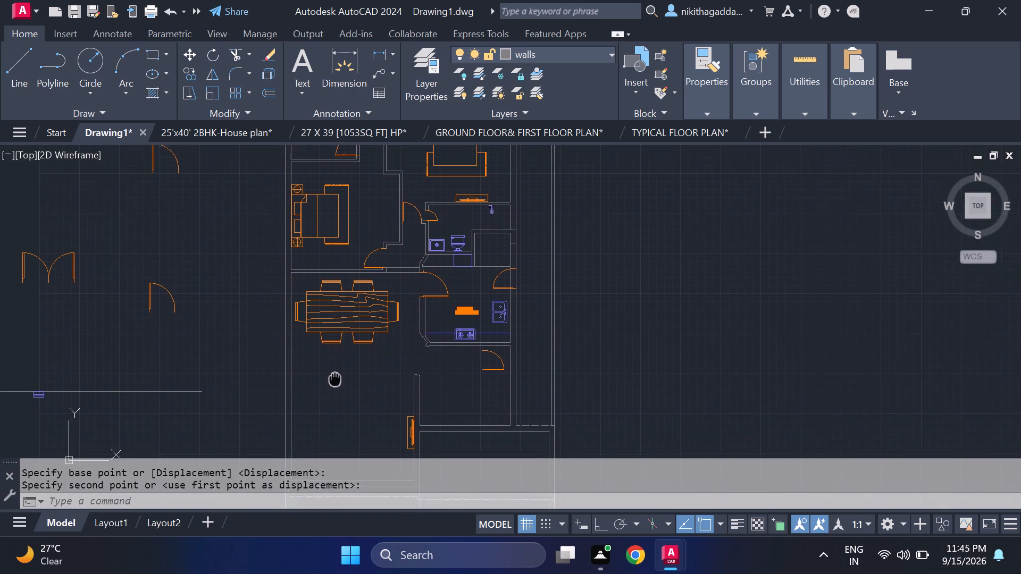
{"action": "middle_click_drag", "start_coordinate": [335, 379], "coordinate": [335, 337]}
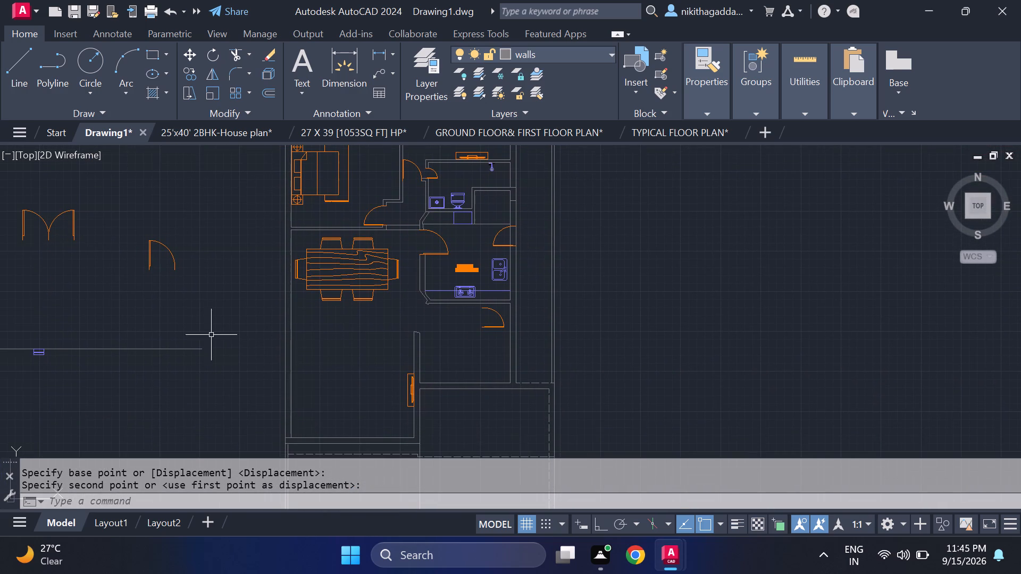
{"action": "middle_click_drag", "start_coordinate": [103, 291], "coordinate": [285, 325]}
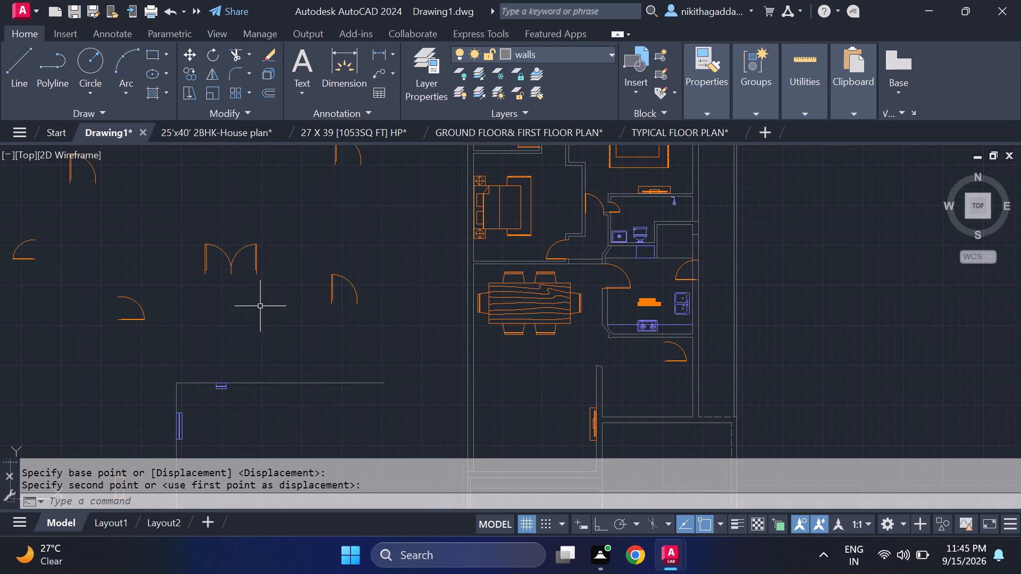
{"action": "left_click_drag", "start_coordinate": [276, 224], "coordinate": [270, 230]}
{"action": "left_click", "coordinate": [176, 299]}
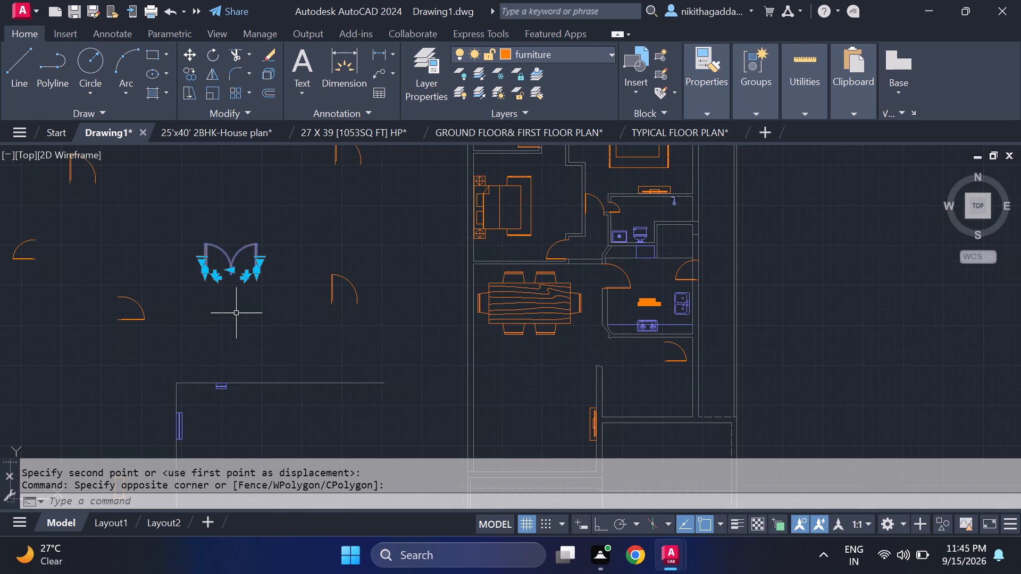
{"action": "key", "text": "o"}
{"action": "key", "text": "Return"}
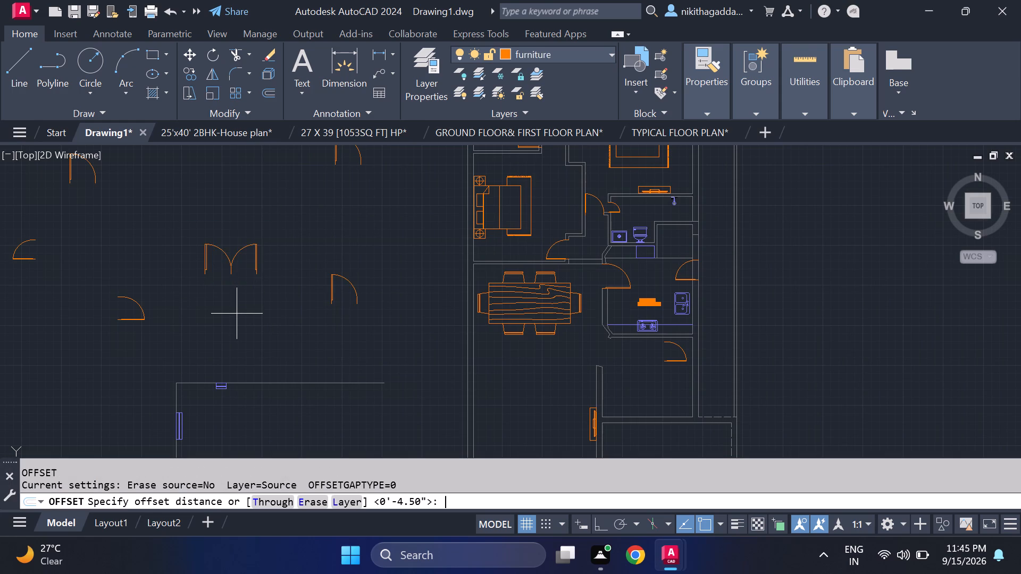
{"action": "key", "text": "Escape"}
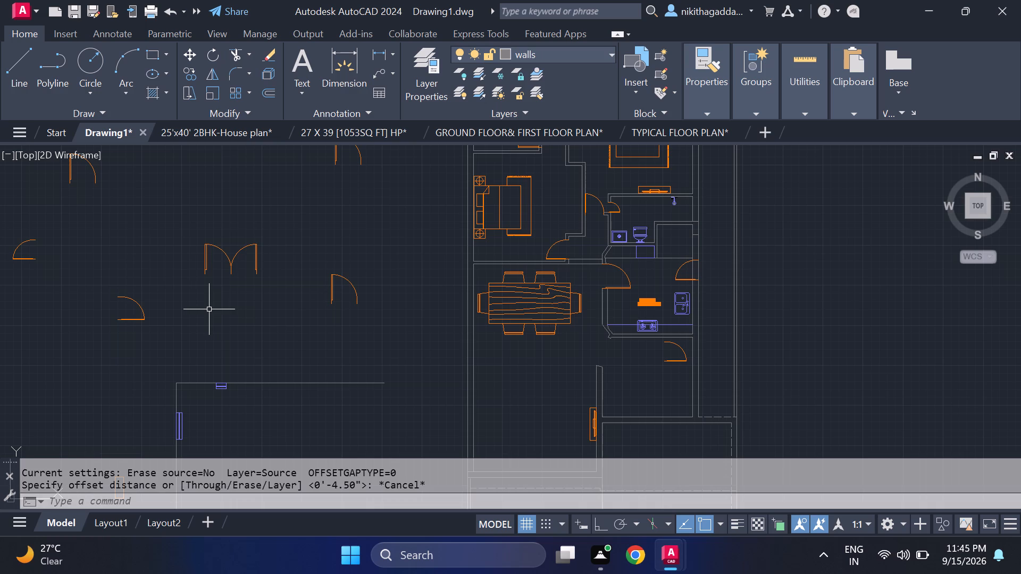
Copy the loose double door by its west frame end onto the south wall of the room below the kitchen, near the wall's west end.
{"action": "left_click", "coordinate": [266, 240]}
{"action": "left_click", "coordinate": [179, 300]}
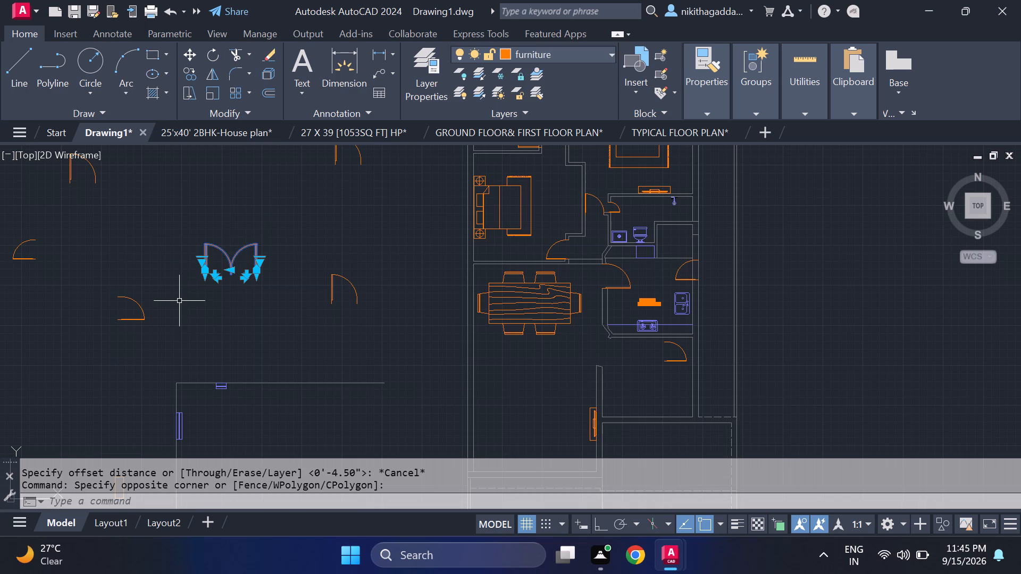
{"action": "type", "text": "co"}
{"action": "key", "text": "Return"}
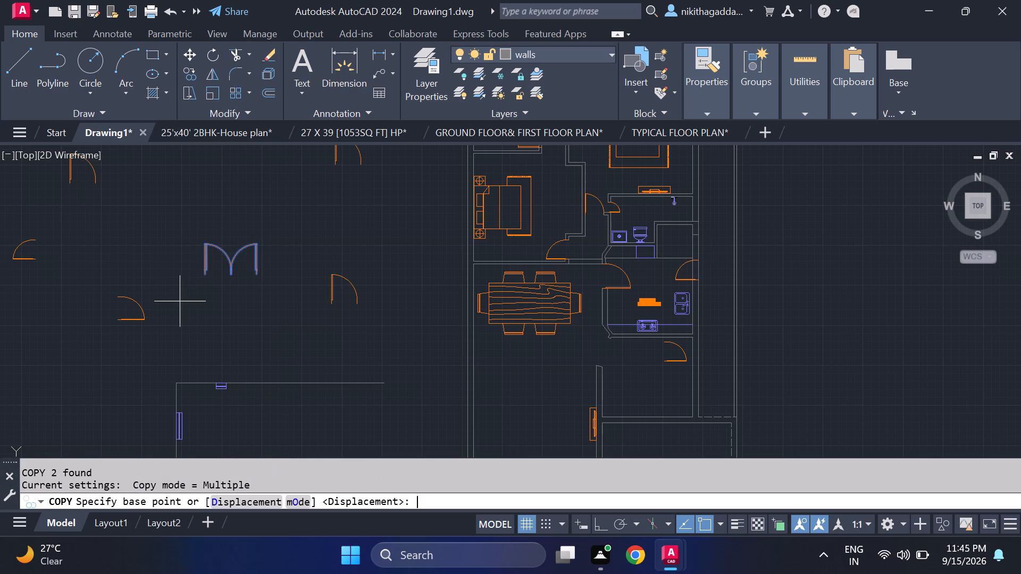
{"action": "left_click", "coordinate": [205, 276]}
{"action": "scroll", "coordinate": [462, 350], "scroll_direction": "down", "scroll_amount": 2}
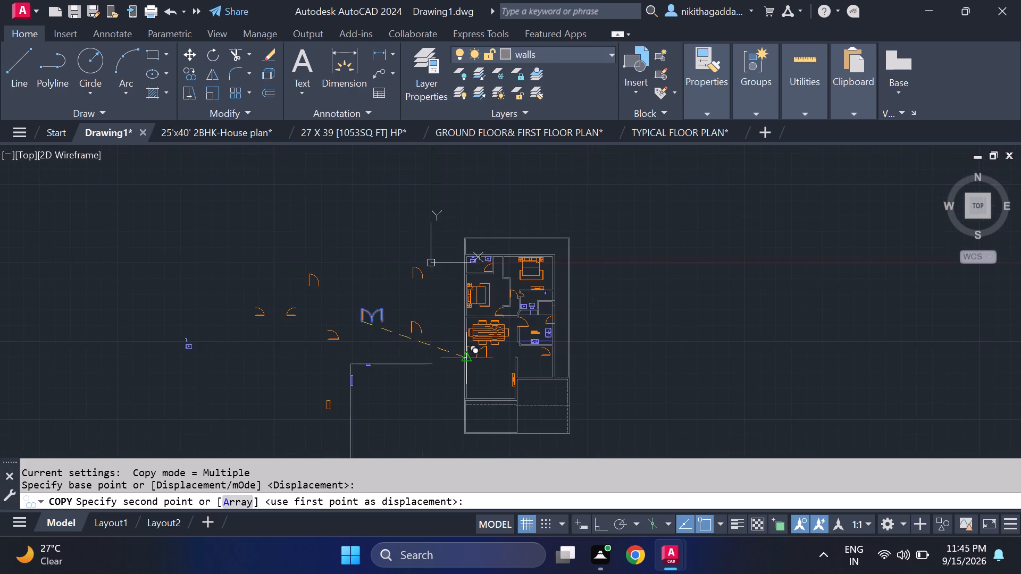
{"action": "middle_click_drag", "start_coordinate": [462, 354], "coordinate": [297, 343]}
{"action": "scroll", "coordinate": [371, 394], "scroll_direction": "up", "scroll_amount": 2}
{"action": "scroll", "coordinate": [339, 331], "scroll_direction": "up", "scroll_amount": 3}
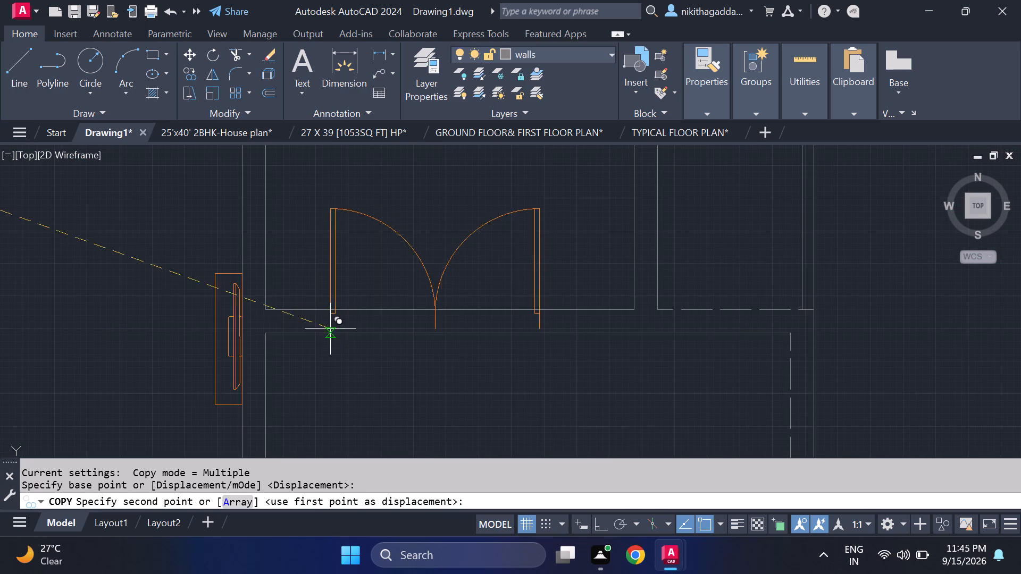
{"action": "left_click", "coordinate": [304, 334]}
Place another copy of the double door at the opening between the dining area and the room below the kitchen.
{"action": "scroll", "coordinate": [435, 333], "scroll_direction": "down", "scroll_amount": 4}
{"action": "middle_click_drag", "start_coordinate": [317, 322], "coordinate": [315, 322]}
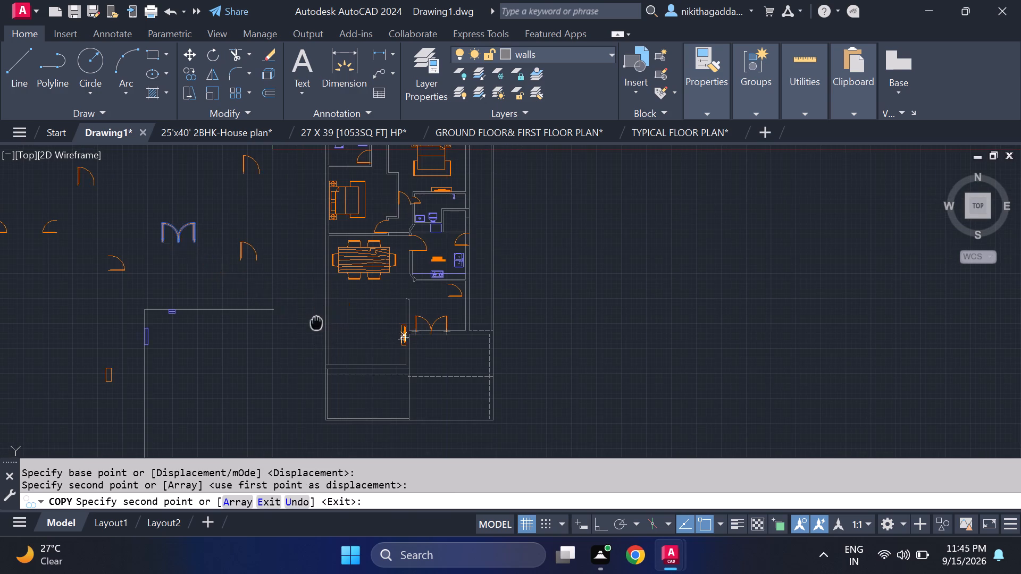
{"action": "middle_click_drag", "start_coordinate": [315, 322], "coordinate": [234, 392]}
{"action": "scroll", "coordinate": [321, 361], "scroll_direction": "up", "scroll_amount": 3}
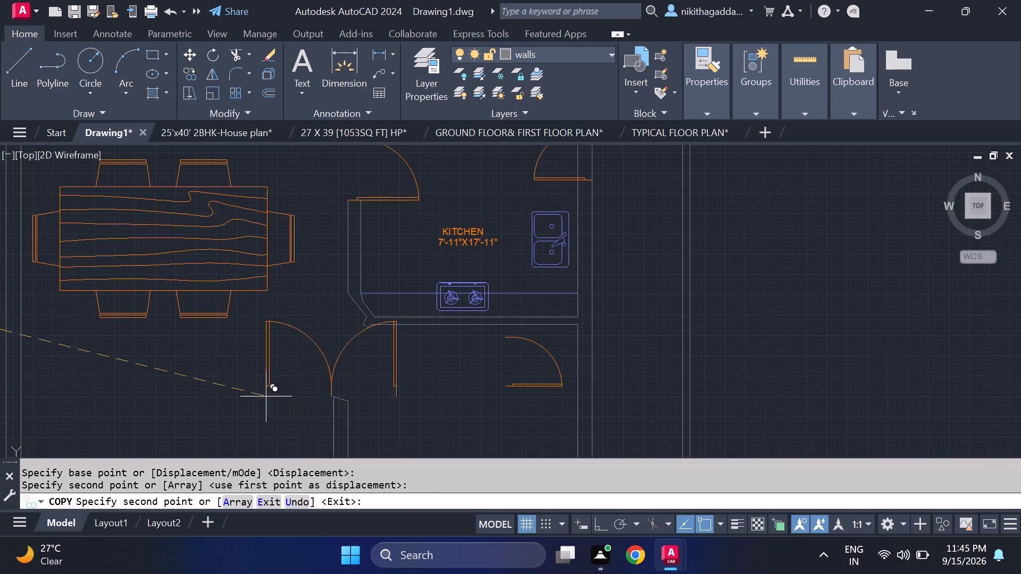
{"action": "left_click", "coordinate": [281, 395]}
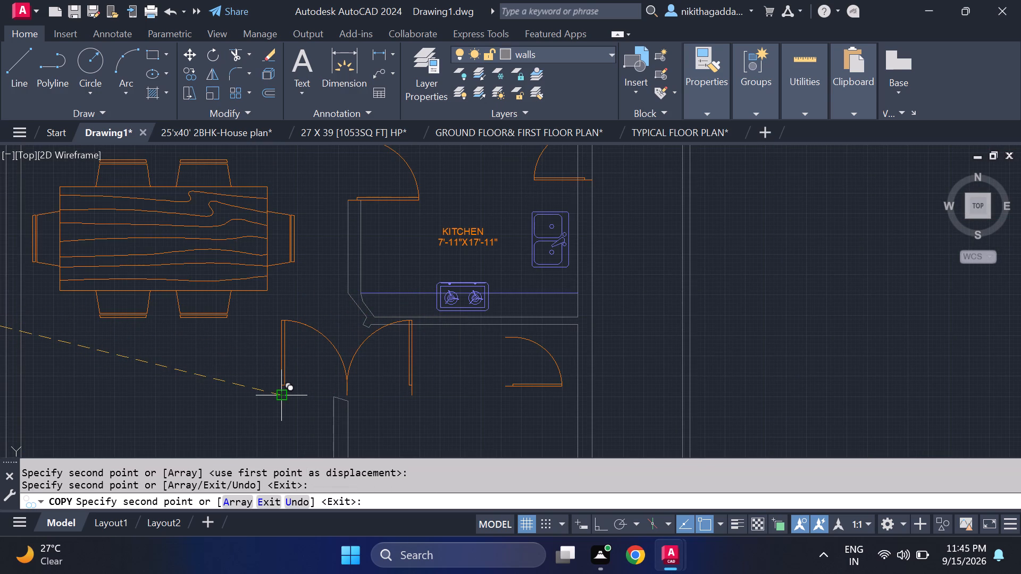
{"action": "key", "text": "Escape"}
Rotate the double door at the dining-side opening counterclockwise about the point where its leaves meet, so it stands diagonally.
{"action": "left_click_drag", "start_coordinate": [446, 363], "coordinate": [423, 368]}
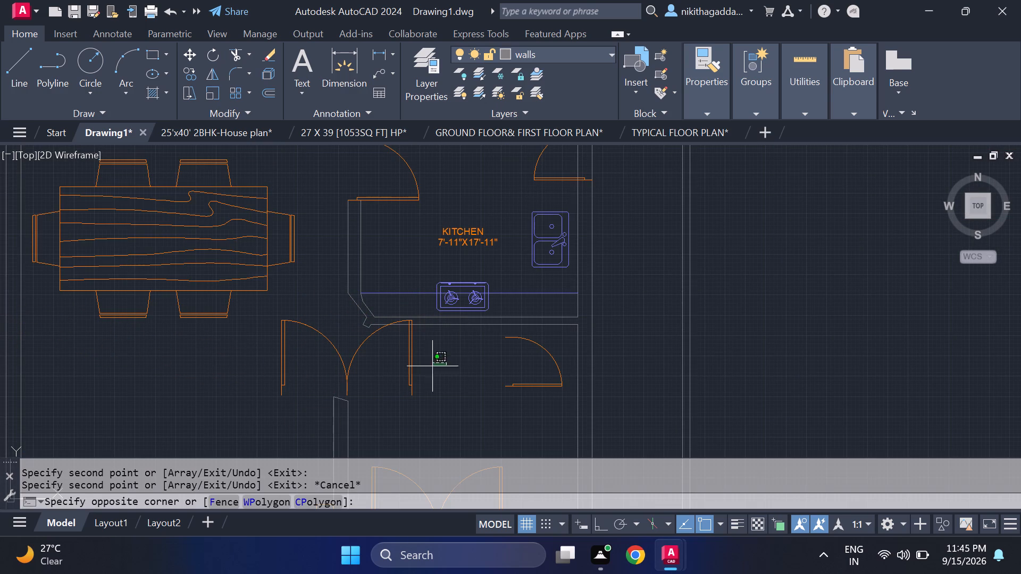
{"action": "left_click", "coordinate": [244, 386]}
{"action": "type", "text": "ro"}
{"action": "key", "text": "Return"}
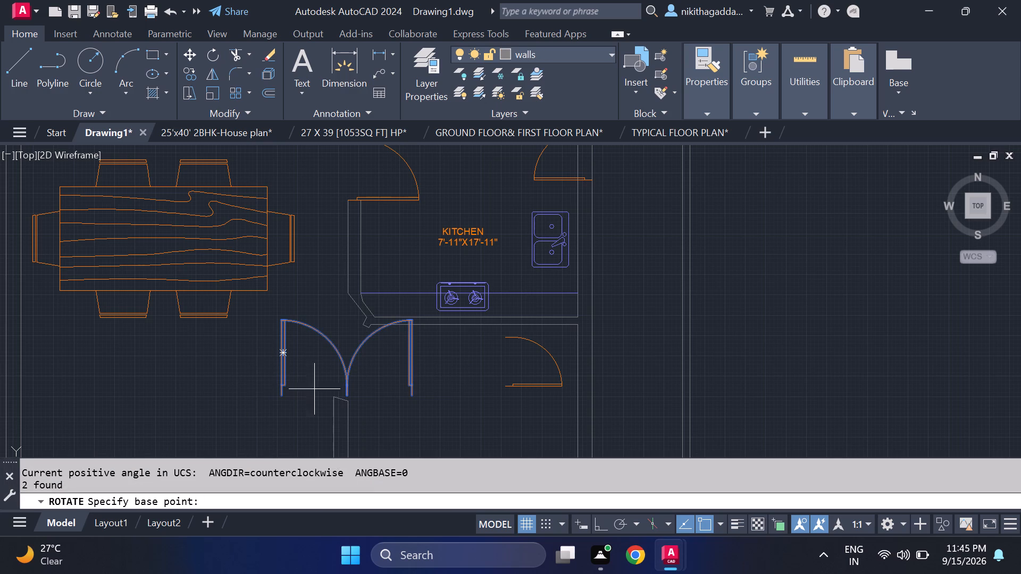
{"action": "left_click", "coordinate": [345, 391]}
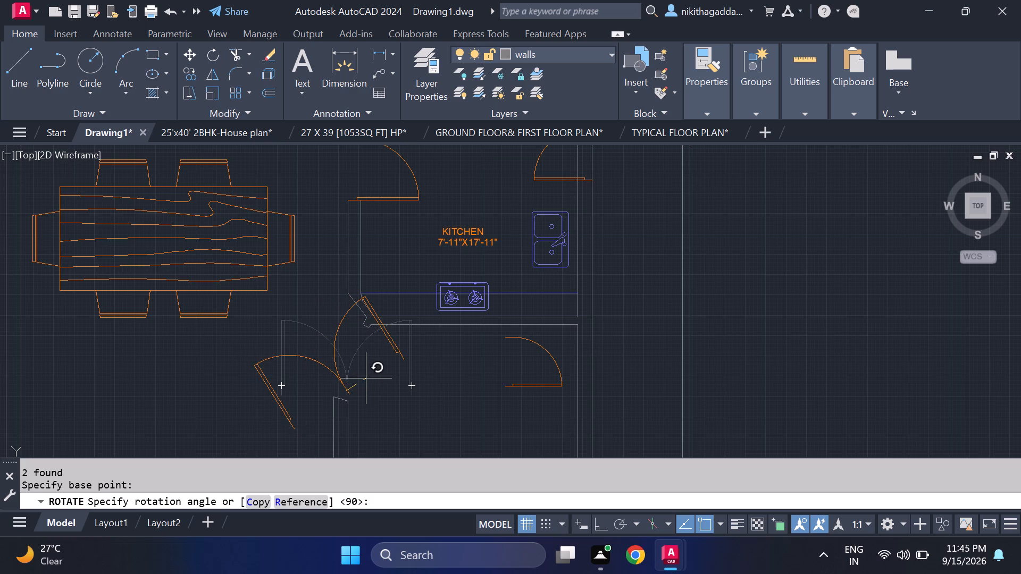
{"action": "left_click", "coordinate": [363, 373]}
Scale the diagonal double door down about the point where its leaves meet, to suit the dining-side opening.
{"action": "left_click_drag", "start_coordinate": [349, 351], "coordinate": [342, 355]}
{"action": "left_click", "coordinate": [296, 386]}
{"action": "type", "text": "scale"}
{"action": "key", "text": "Return"}
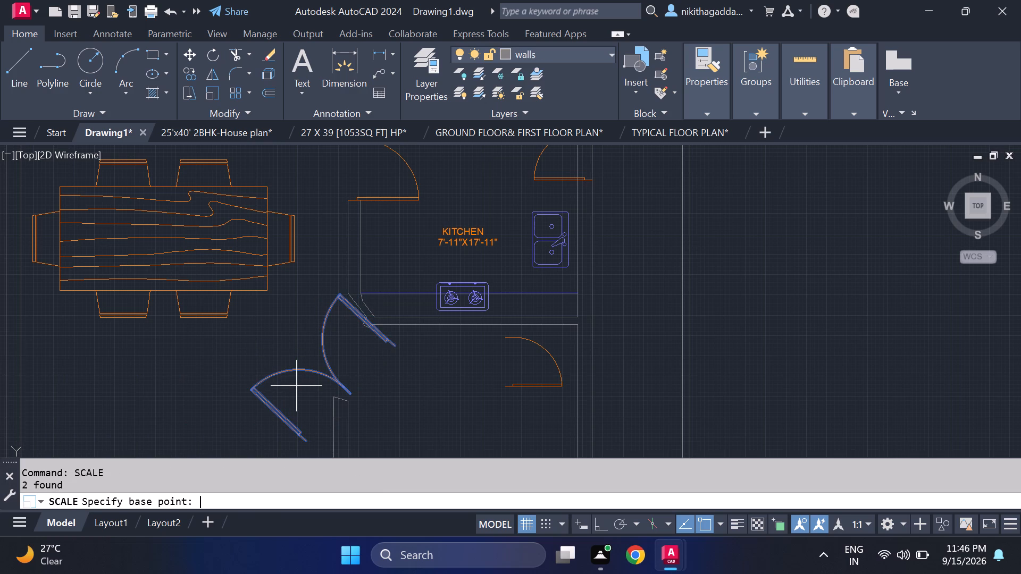
{"action": "left_click", "coordinate": [354, 394]}
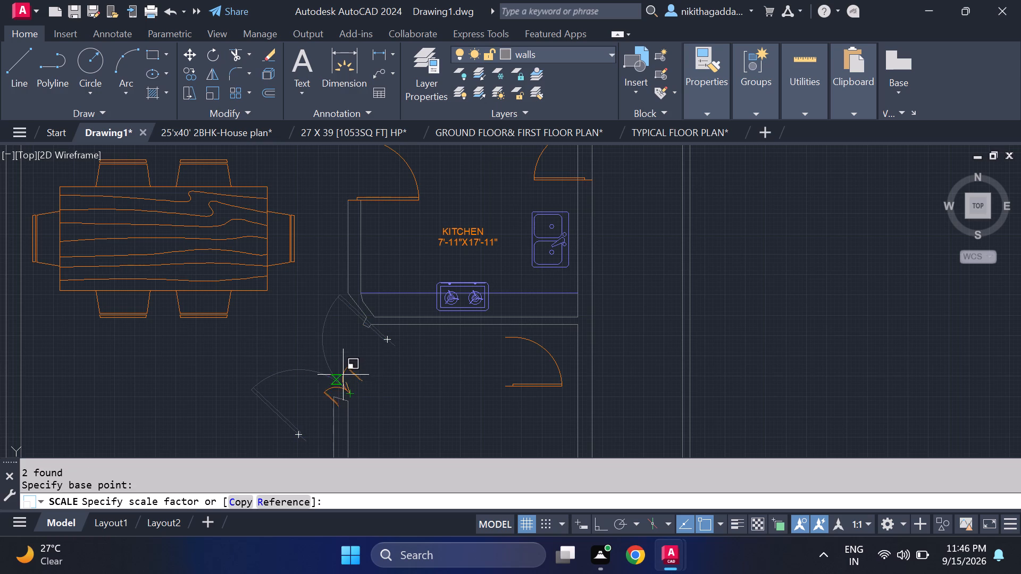
{"action": "left_click", "coordinate": [332, 352]}
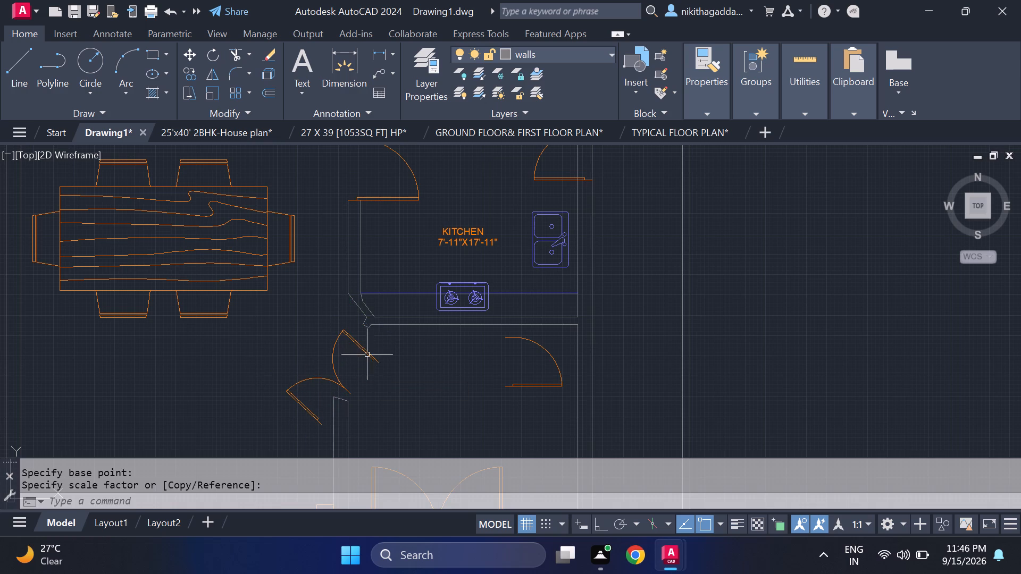
Move the diagonal double door so its northeast frame end meets the angled wall corner below the kitchen.
{"action": "left_click_drag", "start_coordinate": [386, 342], "coordinate": [379, 343]}
{"action": "left_click", "coordinate": [283, 373]}
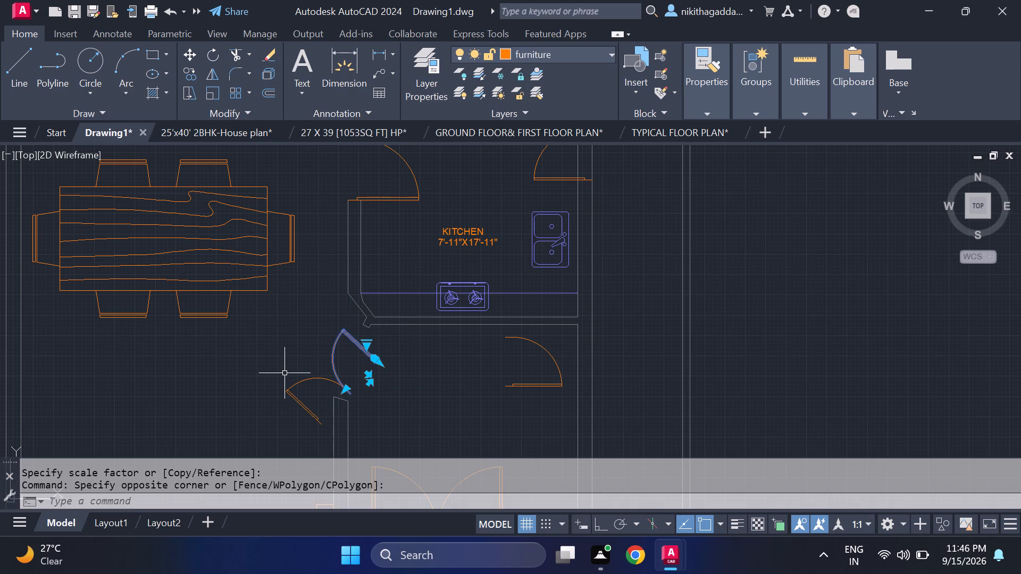
{"action": "left_click", "coordinate": [339, 341]}
{"action": "left_click", "coordinate": [298, 364]}
{"action": "left_click", "coordinate": [263, 437]}
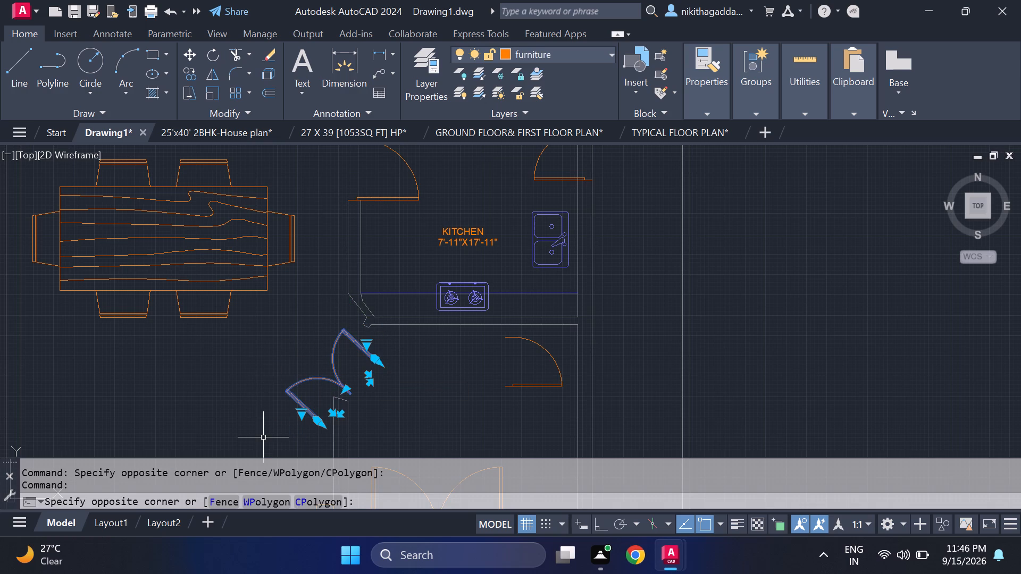
{"action": "key", "text": "m"}
{"action": "key", "text": "Return"}
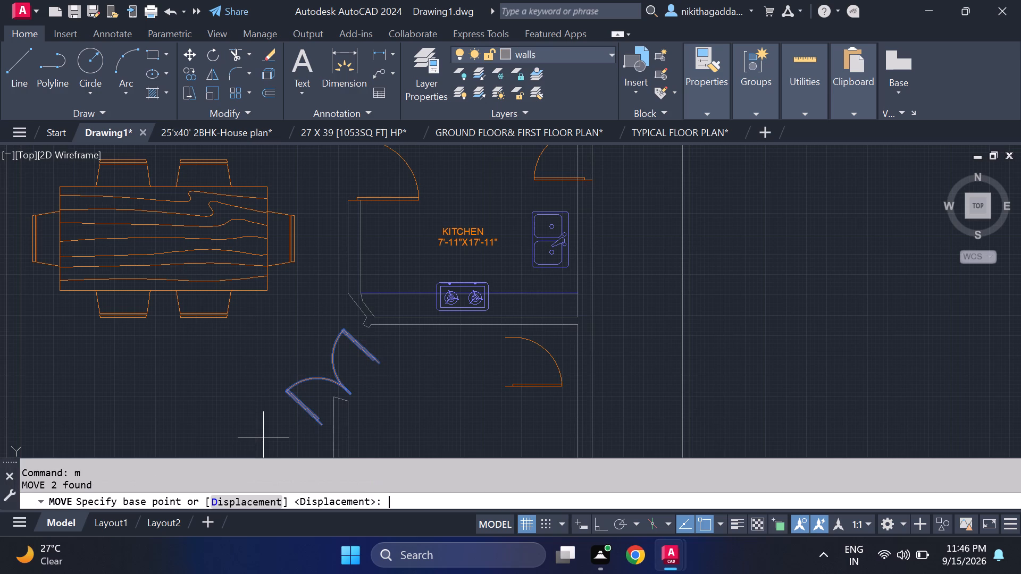
{"action": "scroll", "coordinate": [377, 390], "scroll_direction": "up", "scroll_amount": 3}
{"action": "left_click", "coordinate": [387, 275]}
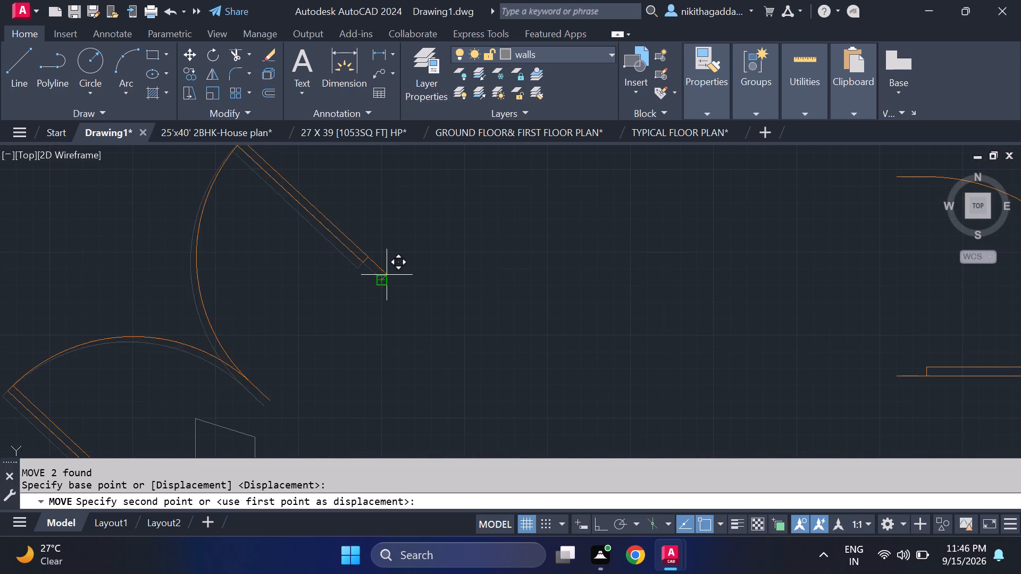
{"action": "middle_click_drag", "start_coordinate": [336, 202], "coordinate": [393, 298]}
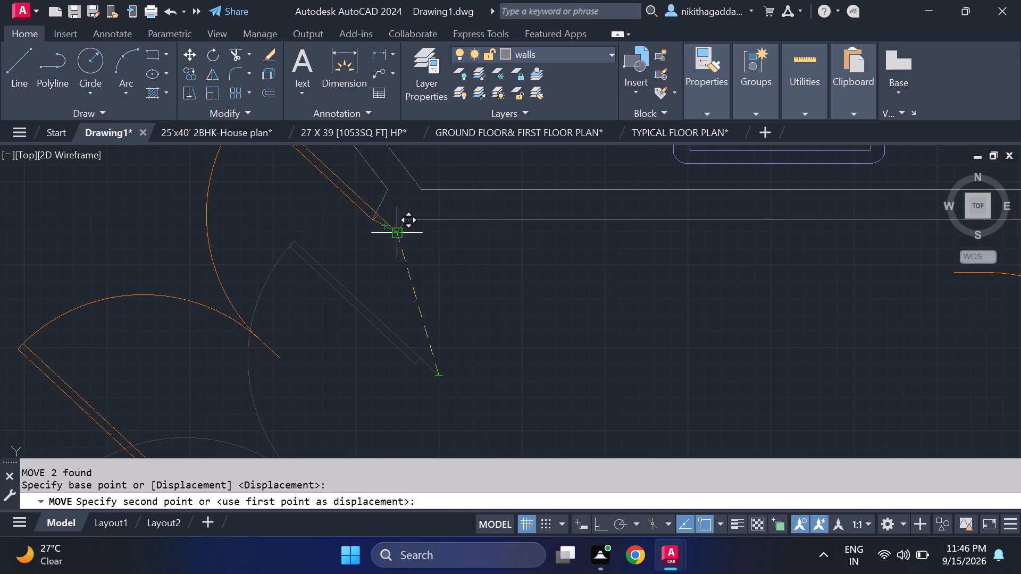
{"action": "left_click", "coordinate": [394, 235]}
{"action": "scroll", "coordinate": [480, 275], "scroll_direction": "down", "scroll_amount": 3}
Rotate the diagonal double door slightly counterclockwise about its northeast frame end, bringing its other end onto the wall across the dining-side opening.
{"action": "left_click", "coordinate": [405, 269]}
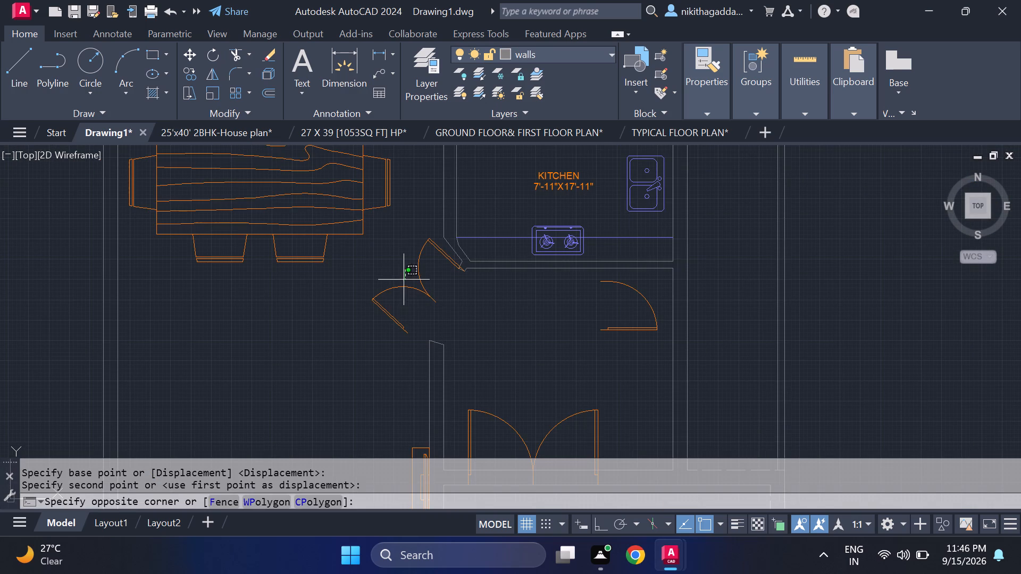
{"action": "left_click", "coordinate": [374, 335]}
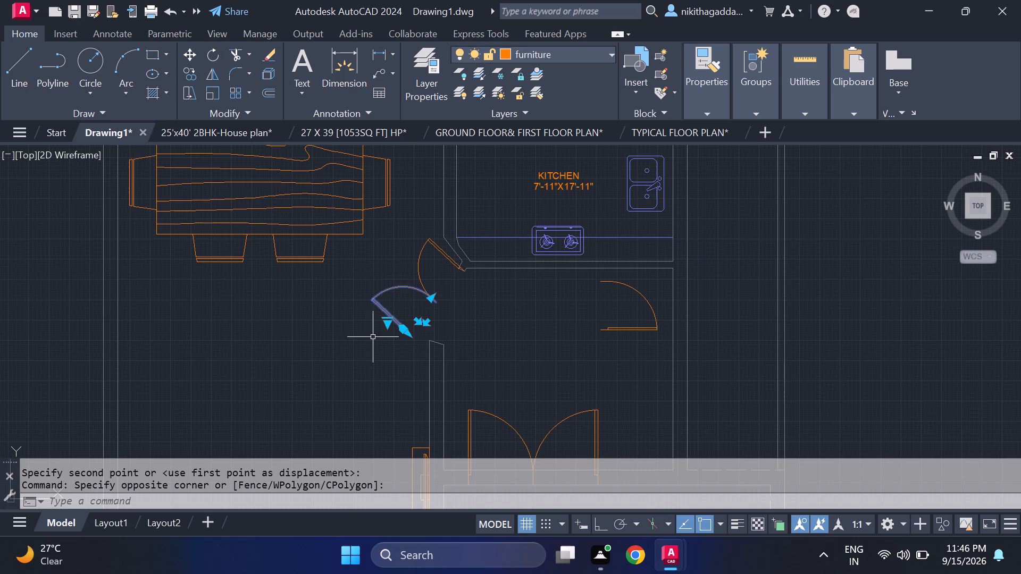
{"action": "left_click", "coordinate": [434, 241]}
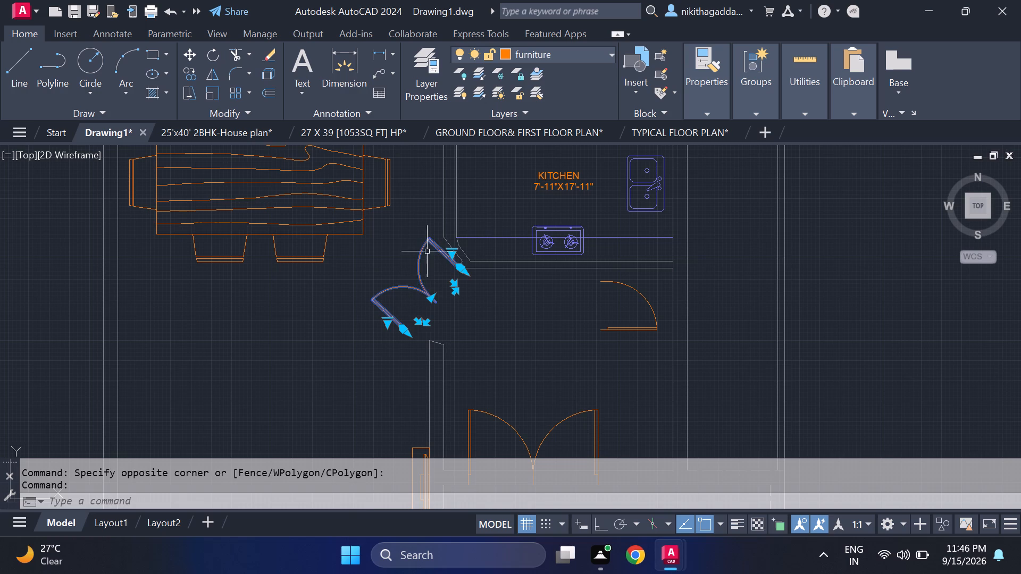
{"action": "type", "text": "ro"}
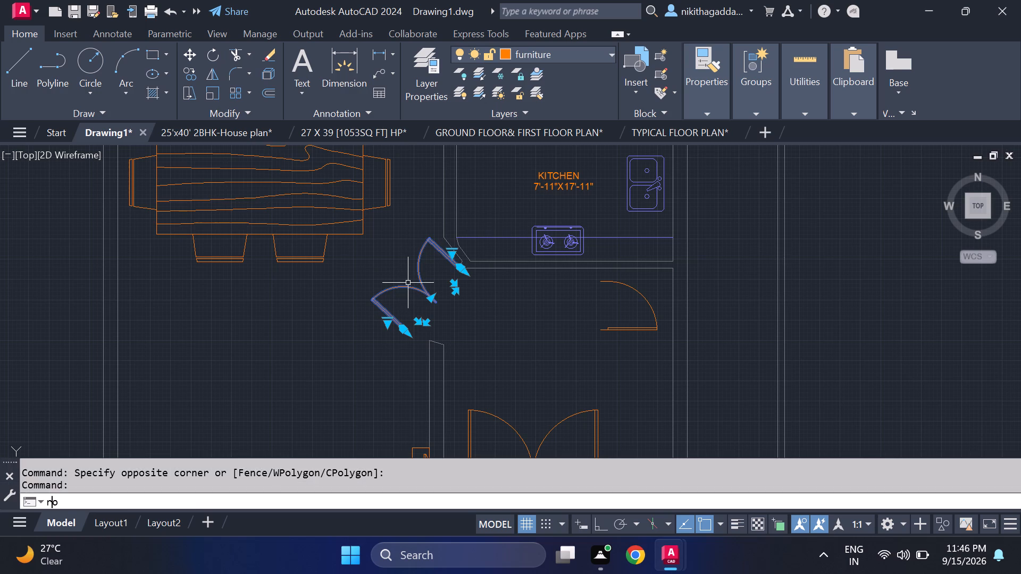
{"action": "key", "text": "Return"}
{"action": "scroll", "coordinate": [473, 307], "scroll_direction": "up", "scroll_amount": 1}
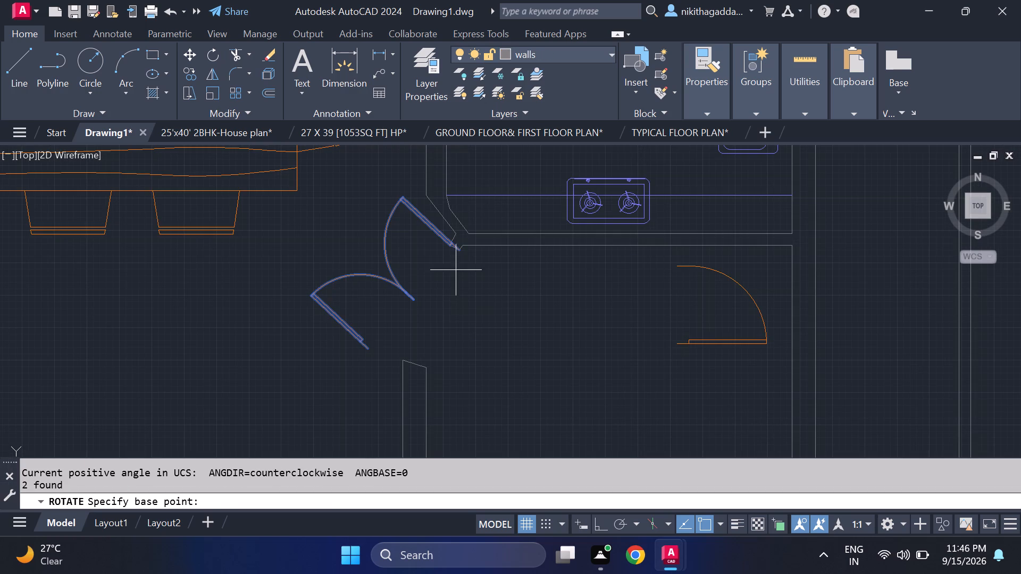
{"action": "left_click", "coordinate": [461, 247]}
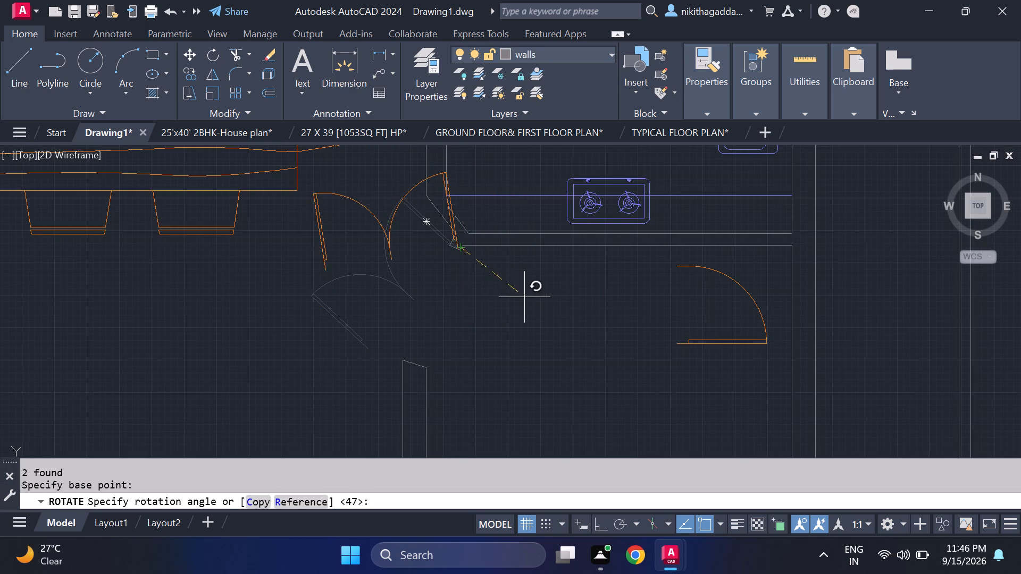
{"action": "left_click", "coordinate": [496, 233]}
Move the slanted end line of the wall south of the dining-side opening down to the double door's lower frame end.
{"action": "scroll", "coordinate": [453, 322], "scroll_direction": "down", "scroll_amount": 2}
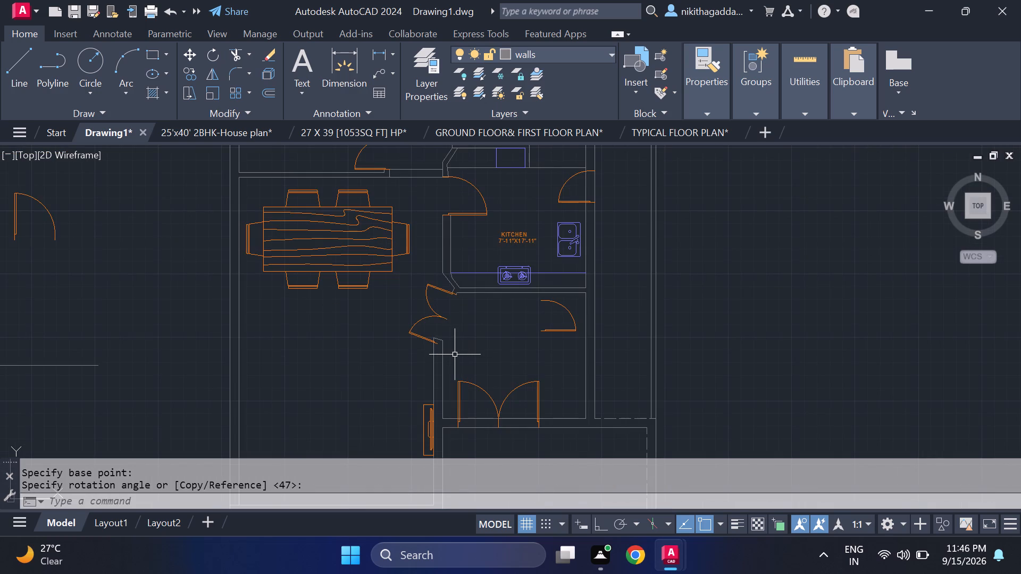
{"action": "scroll", "coordinate": [448, 359], "scroll_direction": "down", "scroll_amount": 1}
{"action": "scroll", "coordinate": [448, 360], "scroll_direction": "up", "scroll_amount": 5}
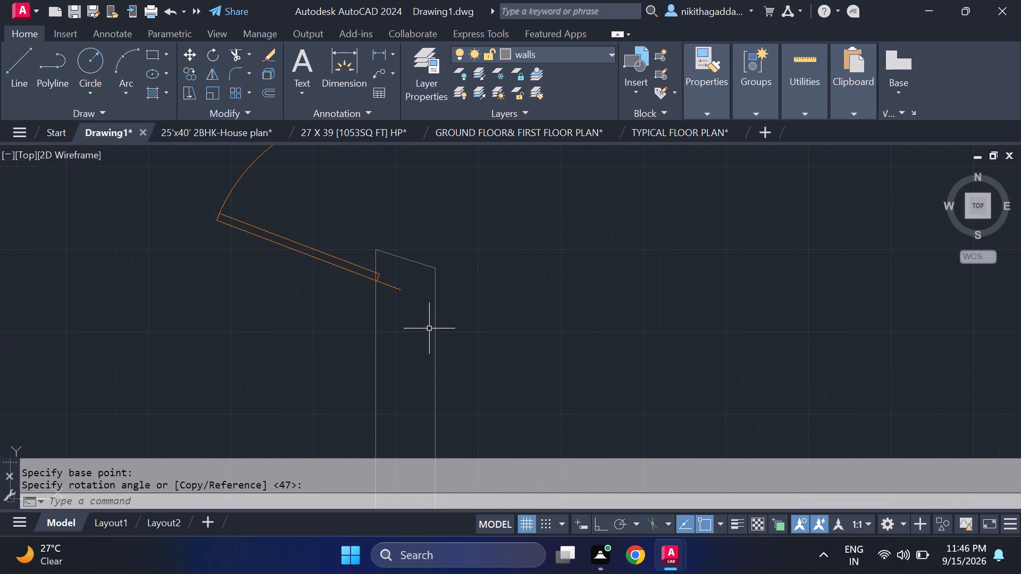
{"action": "left_click", "coordinate": [426, 255]}
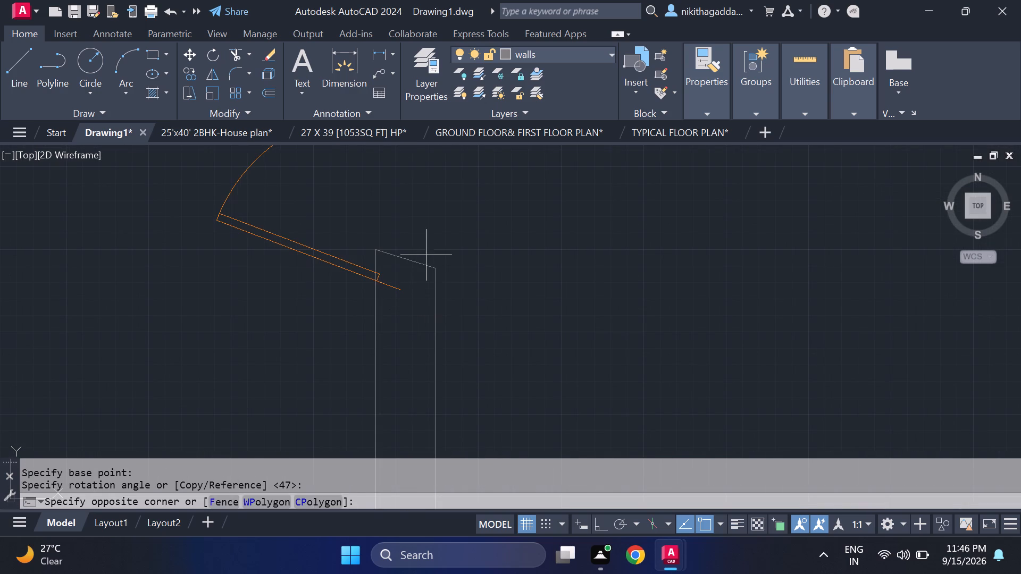
{"action": "left_click", "coordinate": [413, 271]}
{"action": "key", "text": "m"}
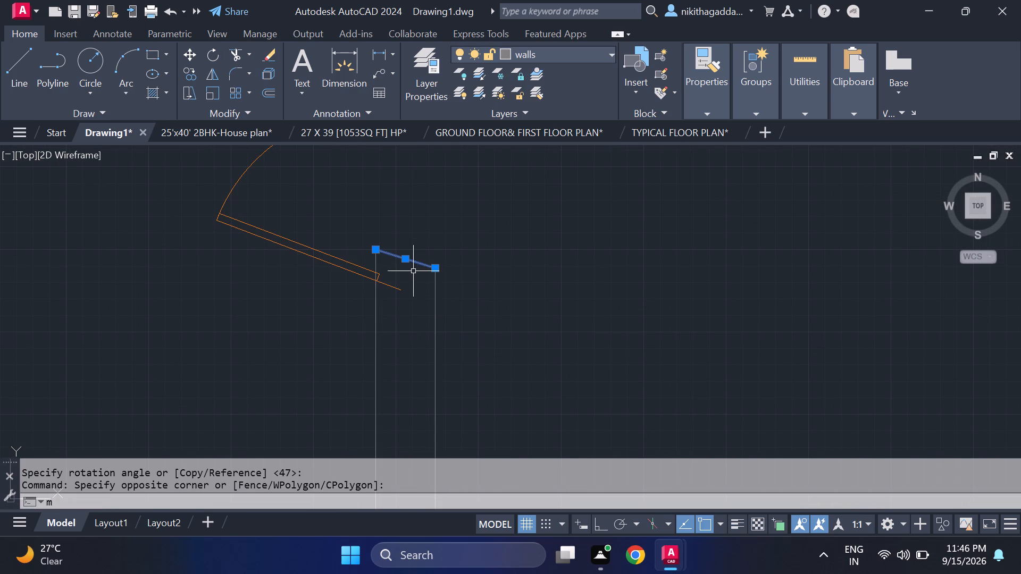
{"action": "key", "text": "Return"}
{"action": "left_click", "coordinate": [432, 269]}
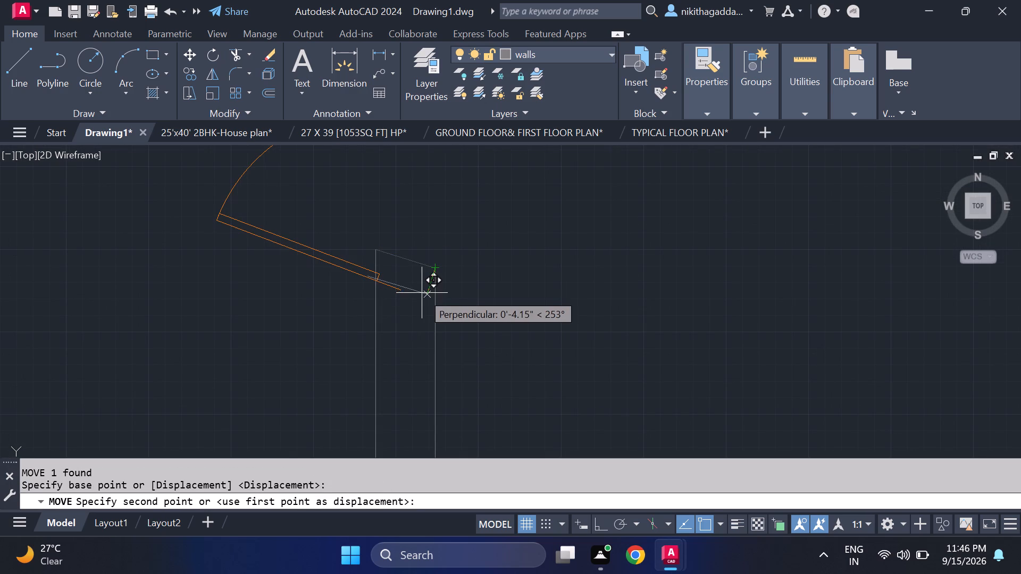
{"action": "left_click", "coordinate": [422, 297]}
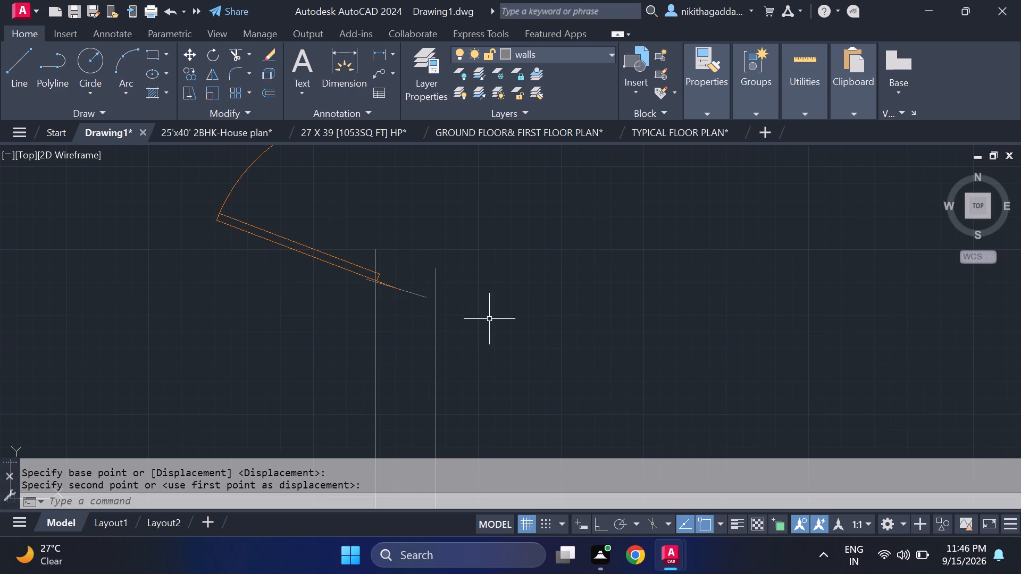
Shift the slanted wall end line along its own direction so its east end meets the wall's east face.
{"action": "scroll", "coordinate": [389, 294], "scroll_direction": "up", "scroll_amount": 2}
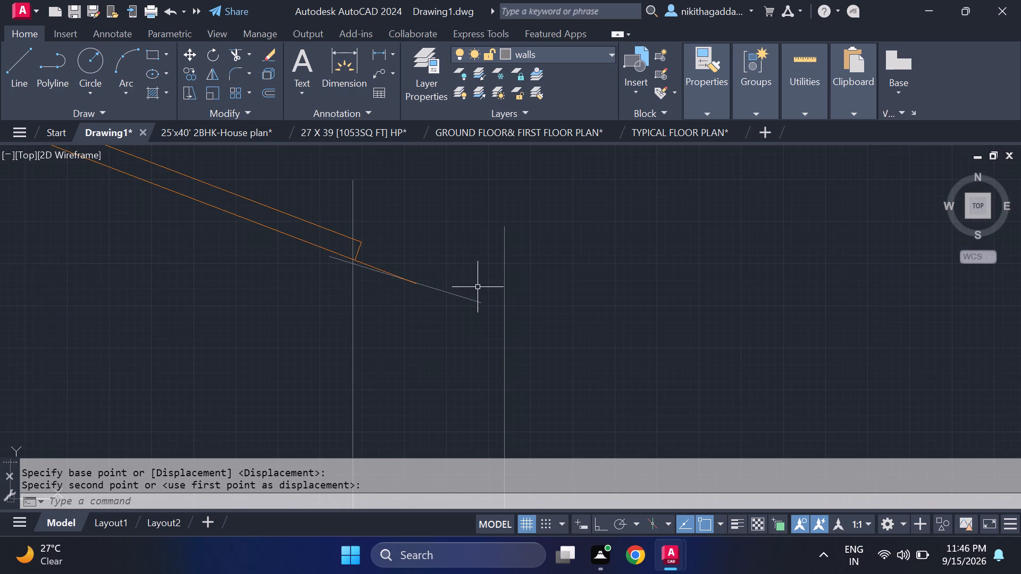
{"action": "left_click_drag", "start_coordinate": [479, 284], "coordinate": [468, 290]}
{"action": "left_click", "coordinate": [453, 322]}
{"action": "key", "text": "m"}
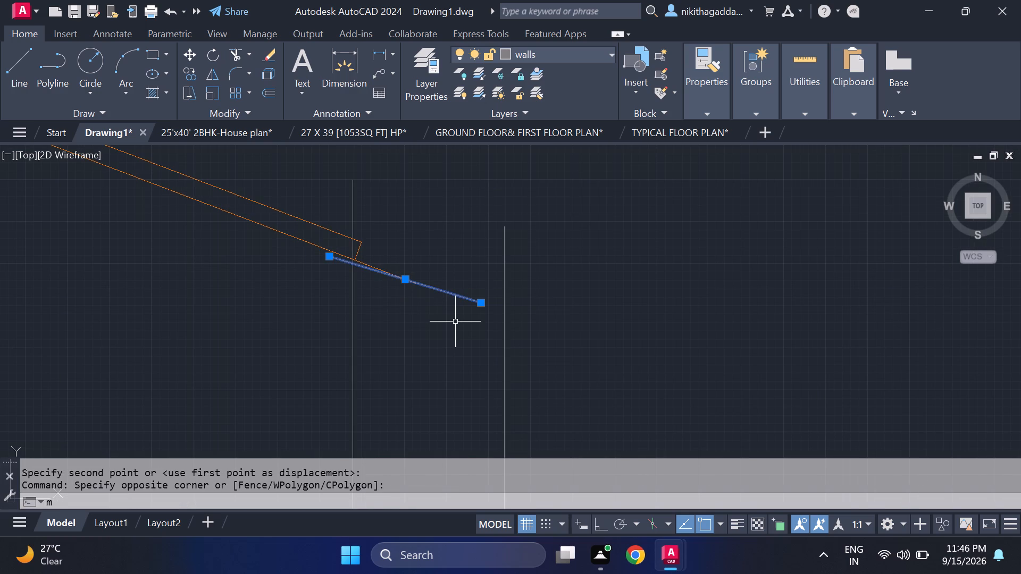
{"action": "key", "text": "Return"}
{"action": "left_click", "coordinate": [483, 307]}
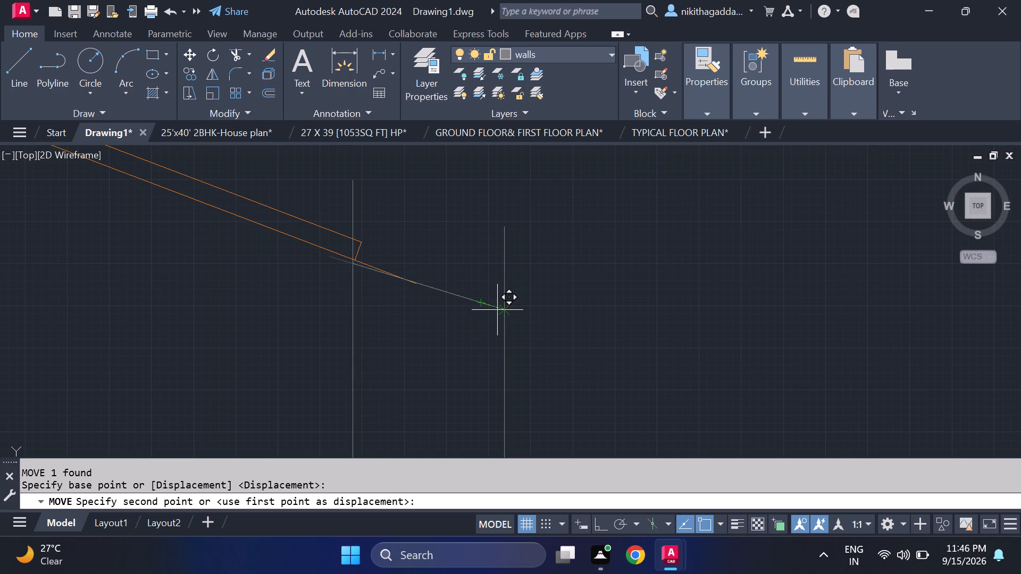
{"action": "left_click", "coordinate": [501, 313]}
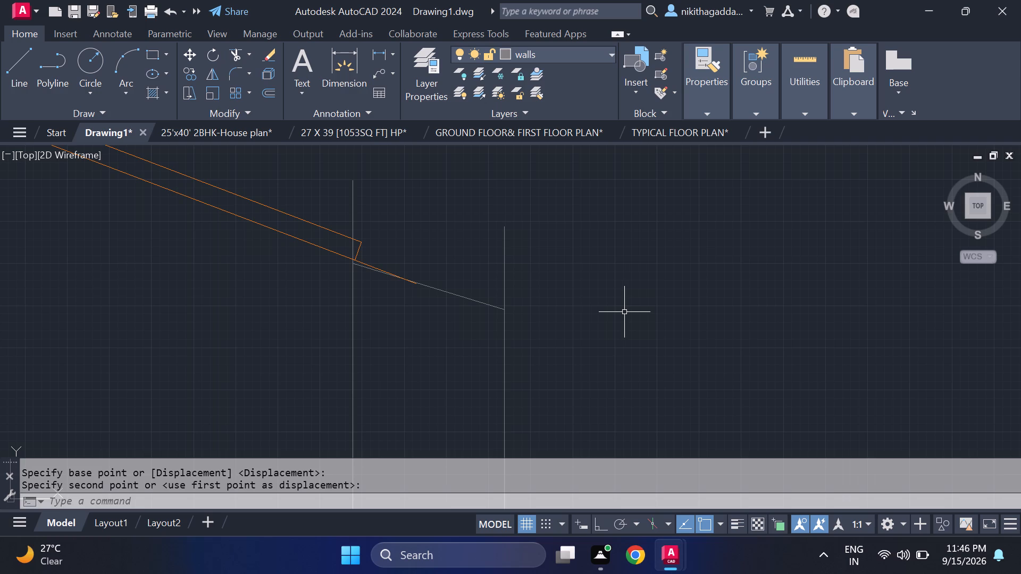
Trim both wall faces that project above the slanted end line at the double door's lower end.
{"action": "type", "text": "tr"}
{"action": "key", "text": "Return"}
{"action": "left_click_drag", "start_coordinate": [568, 283], "coordinate": [486, 275]}
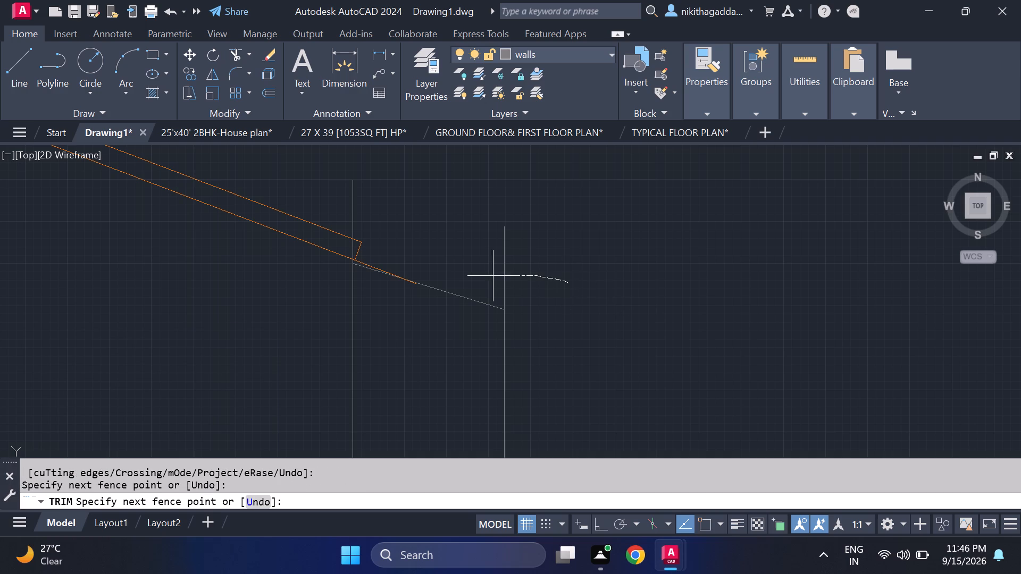
{"action": "left_click_drag", "start_coordinate": [486, 275], "coordinate": [337, 220]}
{"action": "scroll", "coordinate": [515, 241], "scroll_direction": "down", "scroll_amount": 2}
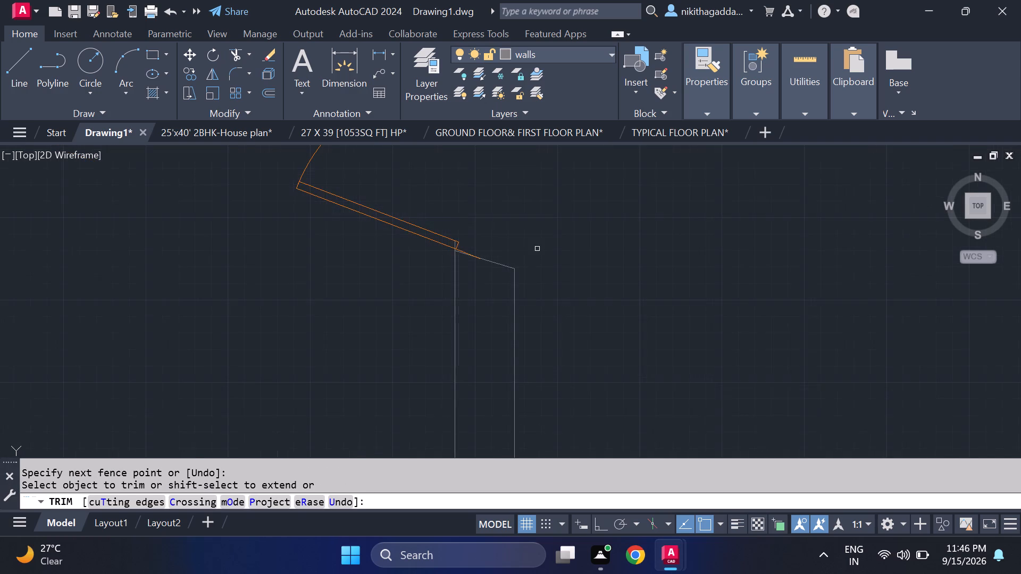
{"action": "scroll", "coordinate": [442, 248], "scroll_direction": "up", "scroll_amount": 3}
{"action": "left_click", "coordinate": [489, 230]}
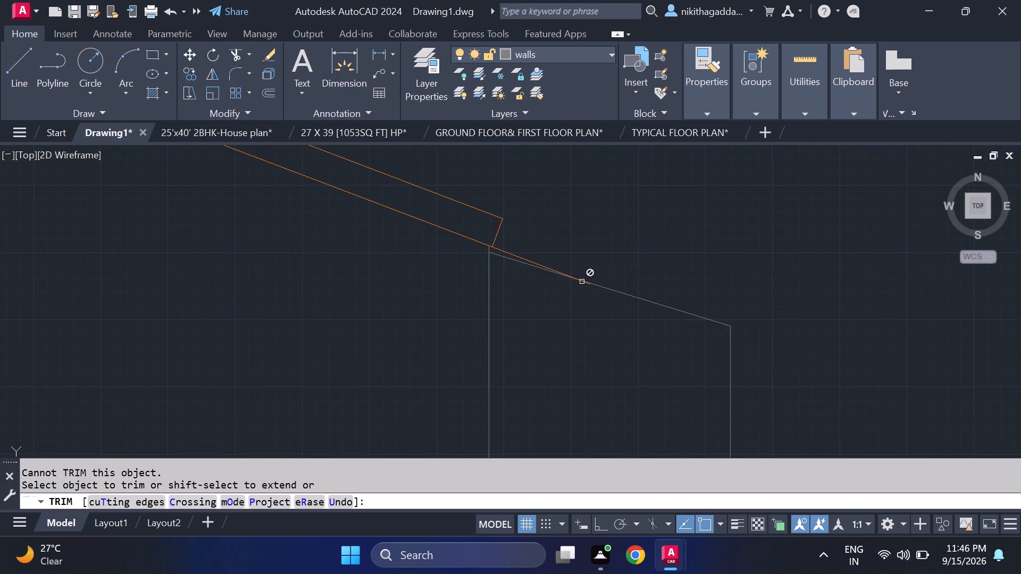
{"action": "scroll", "coordinate": [583, 283], "scroll_direction": "down", "scroll_amount": 4}
{"action": "scroll", "coordinate": [680, 278], "scroll_direction": "down", "scroll_amount": 4}
{"action": "middle_click_drag", "start_coordinate": [718, 287], "coordinate": [565, 285]}
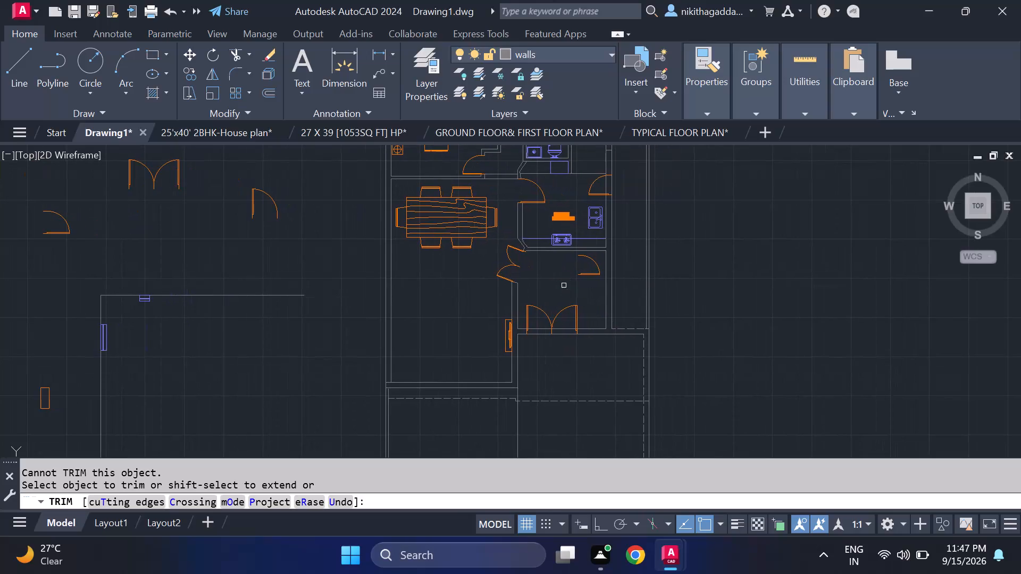
{"action": "key", "text": "Escape"}
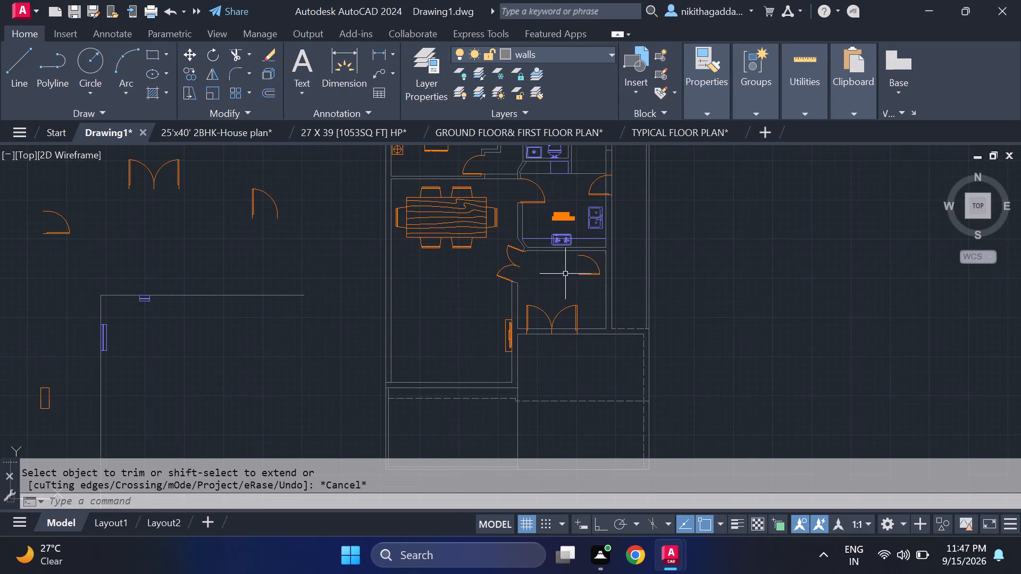
Erase the leftover loose single and double doors and the spare fixture symbols lying west of the floor plan.
{"action": "scroll", "coordinate": [563, 276], "scroll_direction": "down", "scroll_amount": 1}
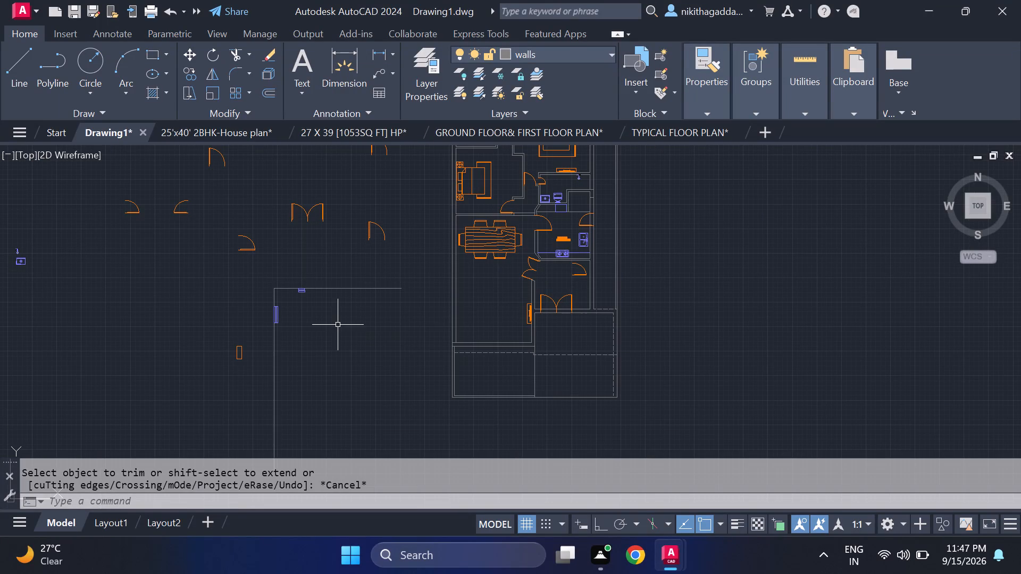
{"action": "middle_click_drag", "start_coordinate": [339, 323], "coordinate": [355, 368]}
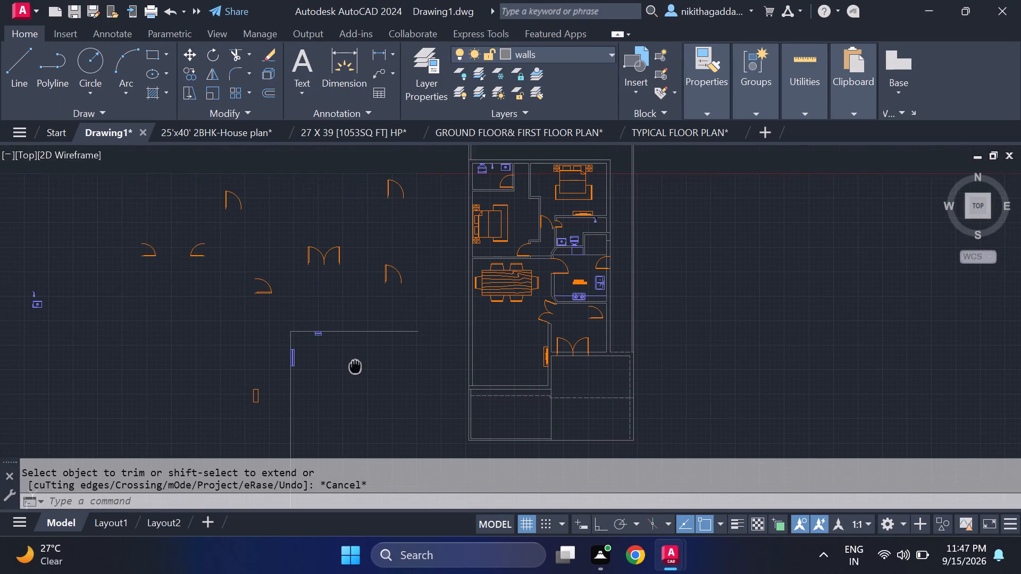
{"action": "middle_click_drag", "start_coordinate": [355, 368], "coordinate": [358, 382]}
{"action": "left_click_drag", "start_coordinate": [417, 192], "coordinate": [409, 204]}
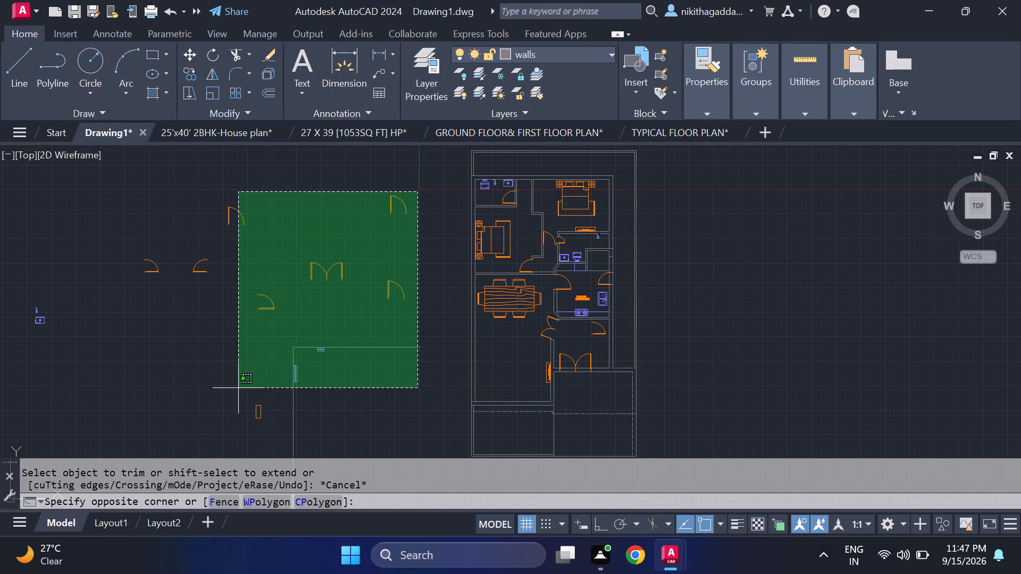
{"action": "left_click_drag", "start_coordinate": [163, 319], "coordinate": [162, 326]}
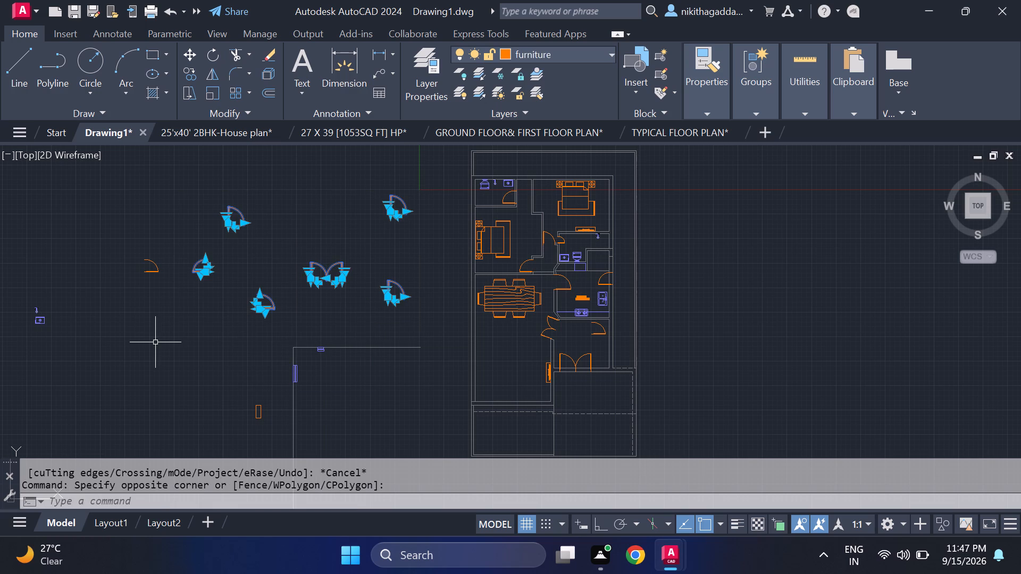
{"action": "key", "text": "Delete"}
{"action": "left_click_drag", "start_coordinate": [217, 232], "coordinate": [207, 238]}
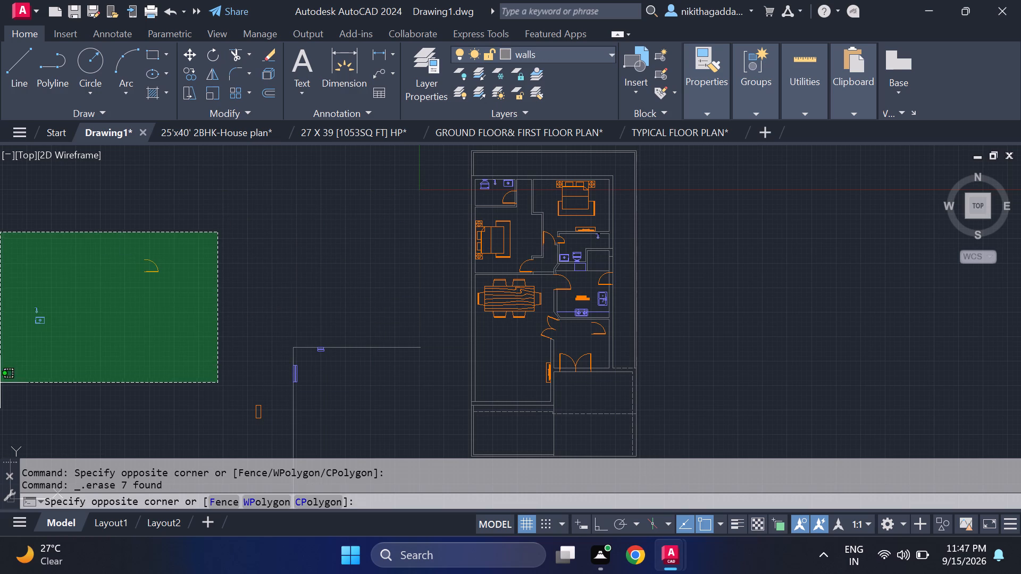
{"action": "left_click", "coordinate": [0, 383]}
{"action": "key", "text": "Delete"}
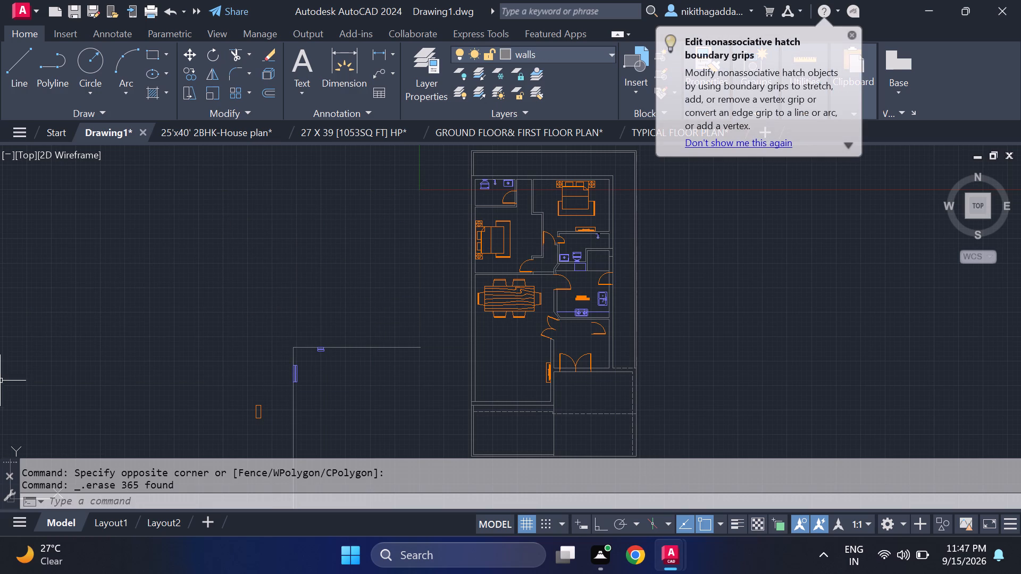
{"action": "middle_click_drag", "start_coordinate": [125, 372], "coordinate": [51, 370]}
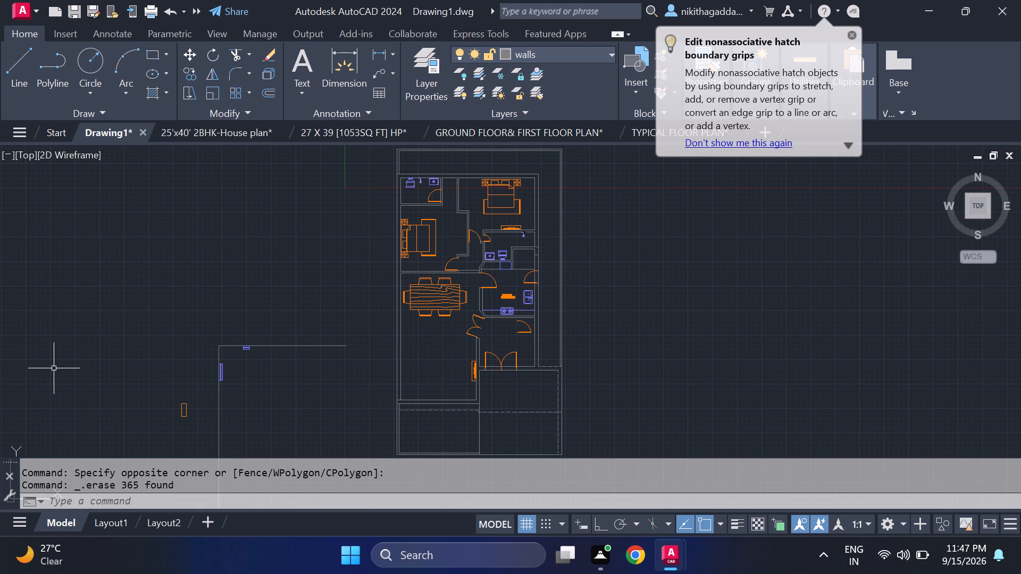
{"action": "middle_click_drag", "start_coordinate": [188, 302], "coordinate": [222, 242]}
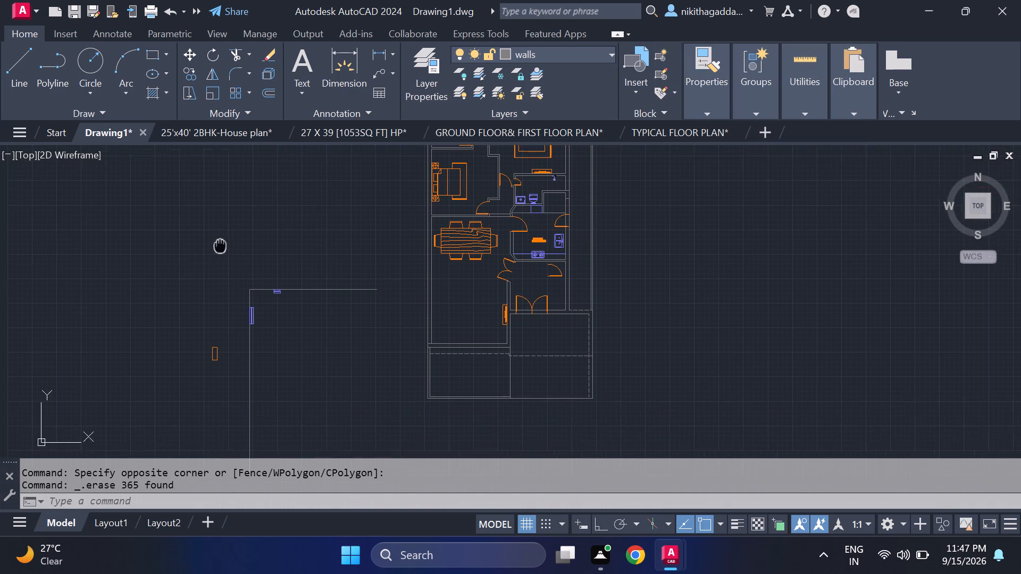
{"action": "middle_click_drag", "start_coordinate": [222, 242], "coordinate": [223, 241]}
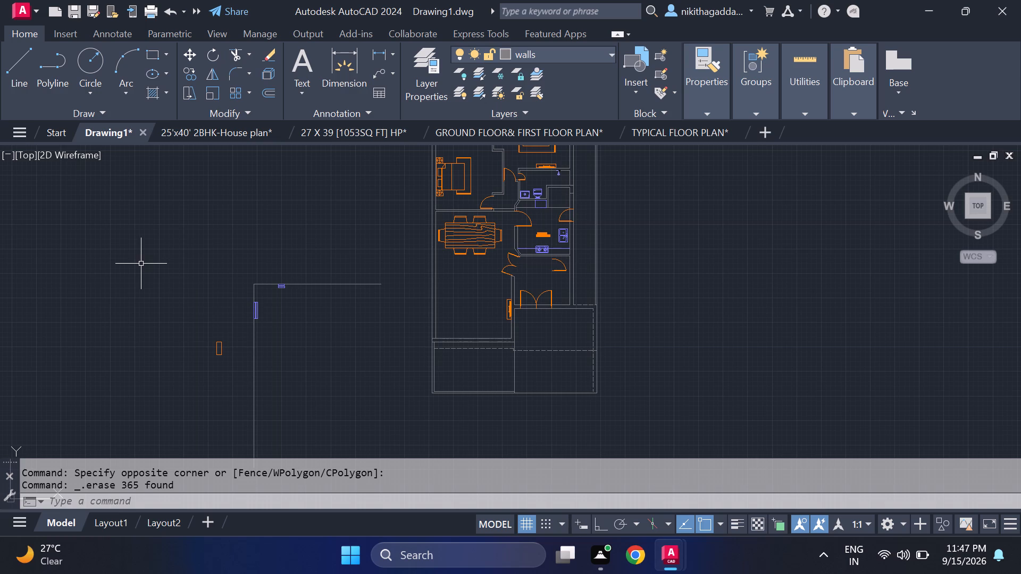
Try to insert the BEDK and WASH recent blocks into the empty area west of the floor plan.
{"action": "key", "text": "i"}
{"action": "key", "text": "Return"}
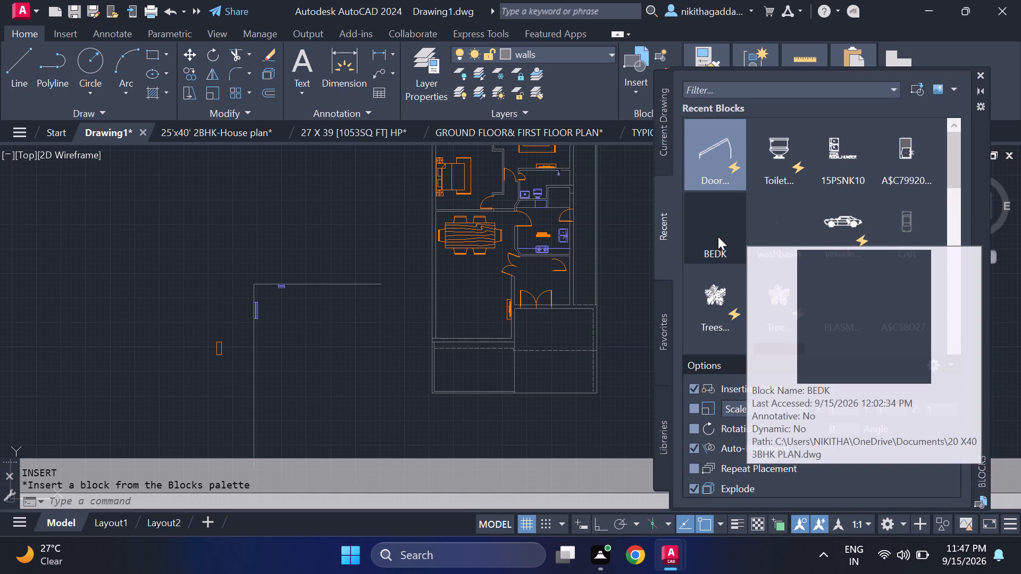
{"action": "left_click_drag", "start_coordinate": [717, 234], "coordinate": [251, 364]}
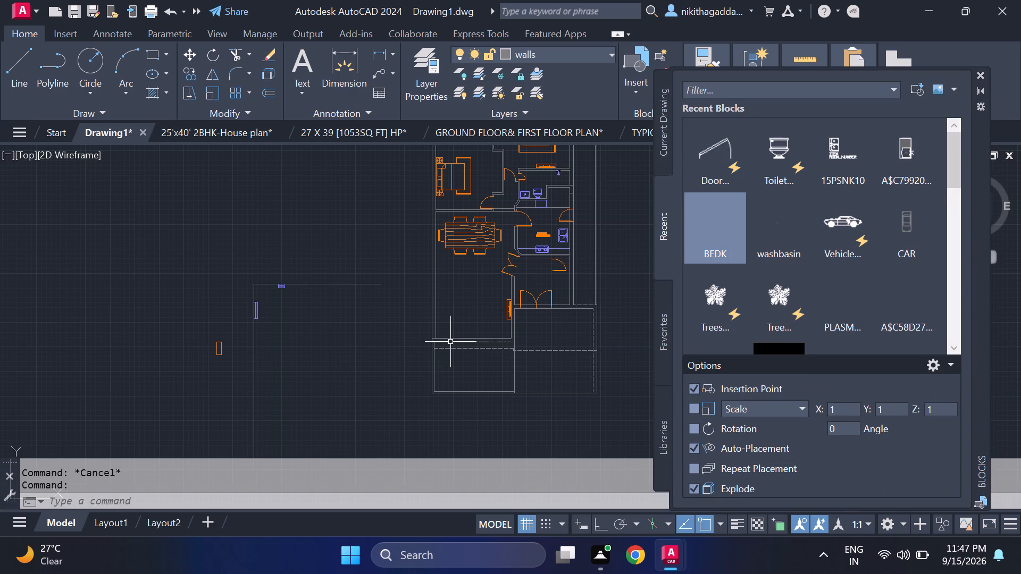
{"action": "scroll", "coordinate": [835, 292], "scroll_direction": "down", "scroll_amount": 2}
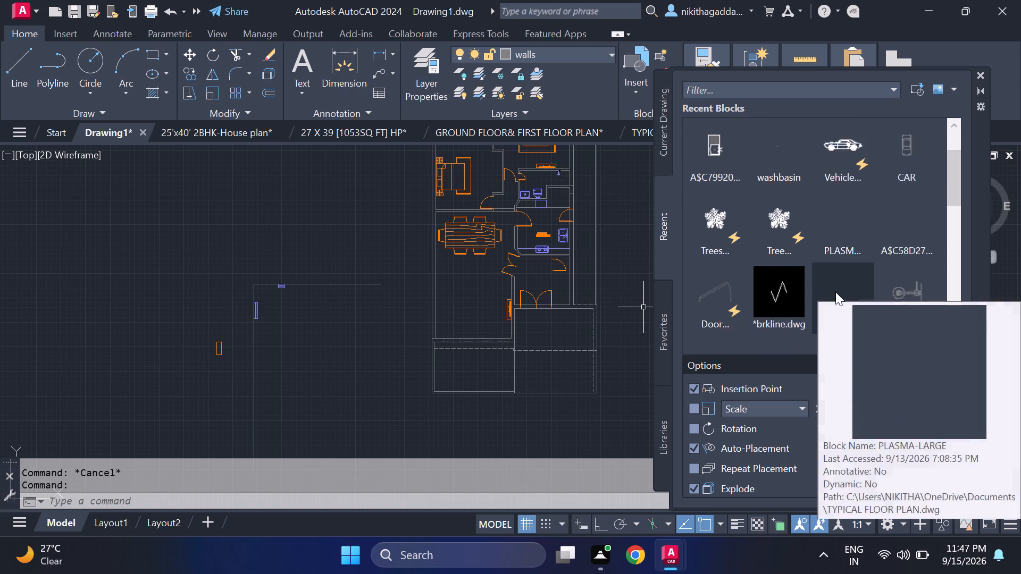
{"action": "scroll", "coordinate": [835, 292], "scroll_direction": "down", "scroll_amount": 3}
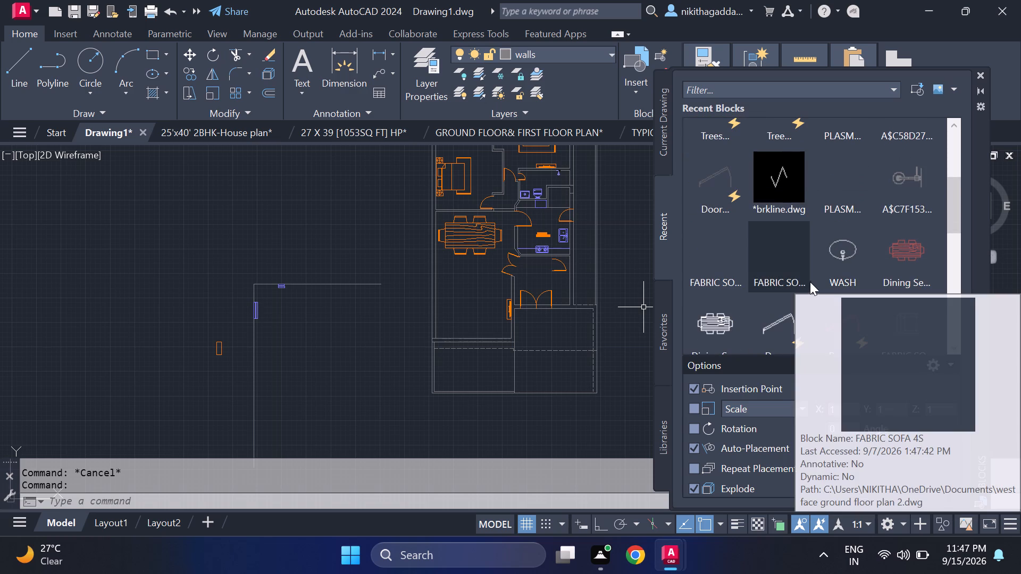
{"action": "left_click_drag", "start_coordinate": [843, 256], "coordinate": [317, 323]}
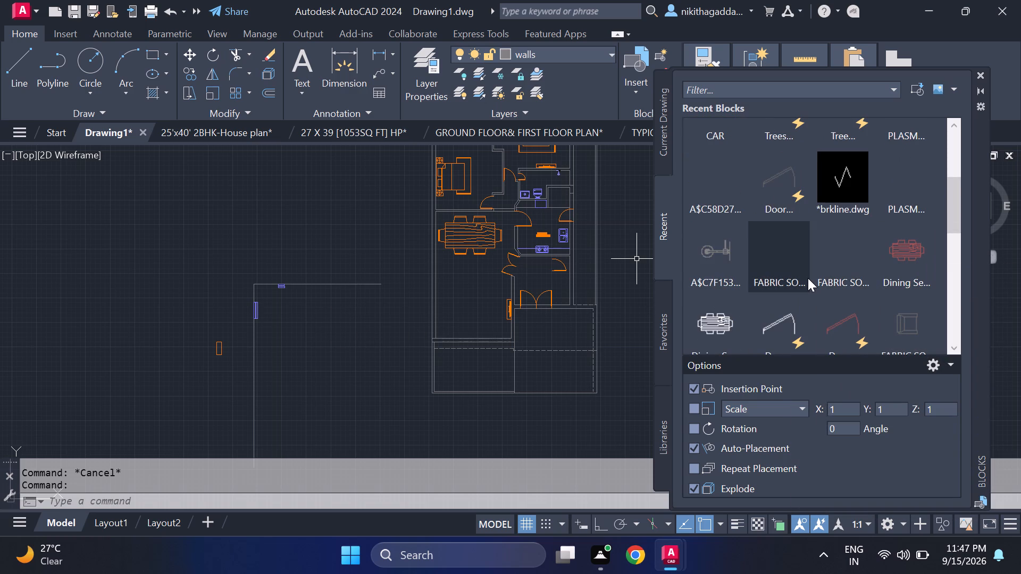
Insert the orange multi-seat fabric sofa from the recent blocks into the empty area well west of the floor plan.
{"action": "scroll", "coordinate": [807, 280], "scroll_direction": "down", "scroll_amount": 4}
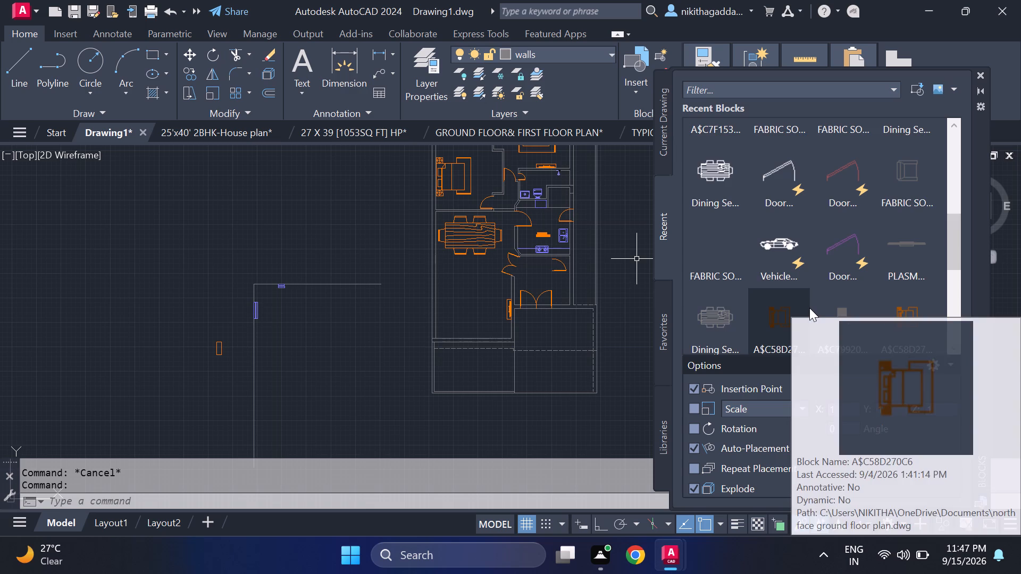
{"action": "scroll", "coordinate": [809, 308], "scroll_direction": "down", "scroll_amount": 4}
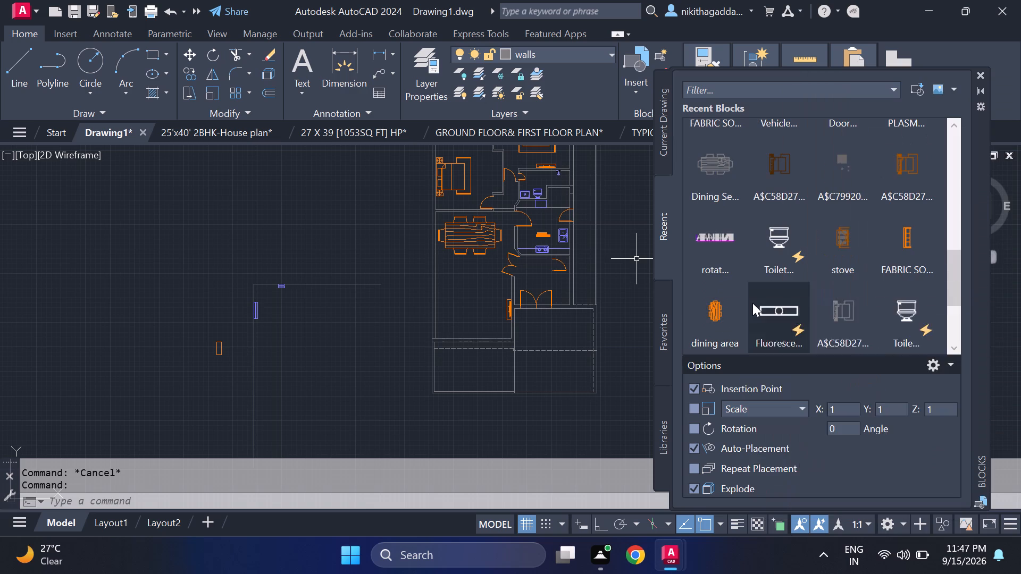
{"action": "scroll", "coordinate": [752, 303], "scroll_direction": "down", "scroll_amount": 5}
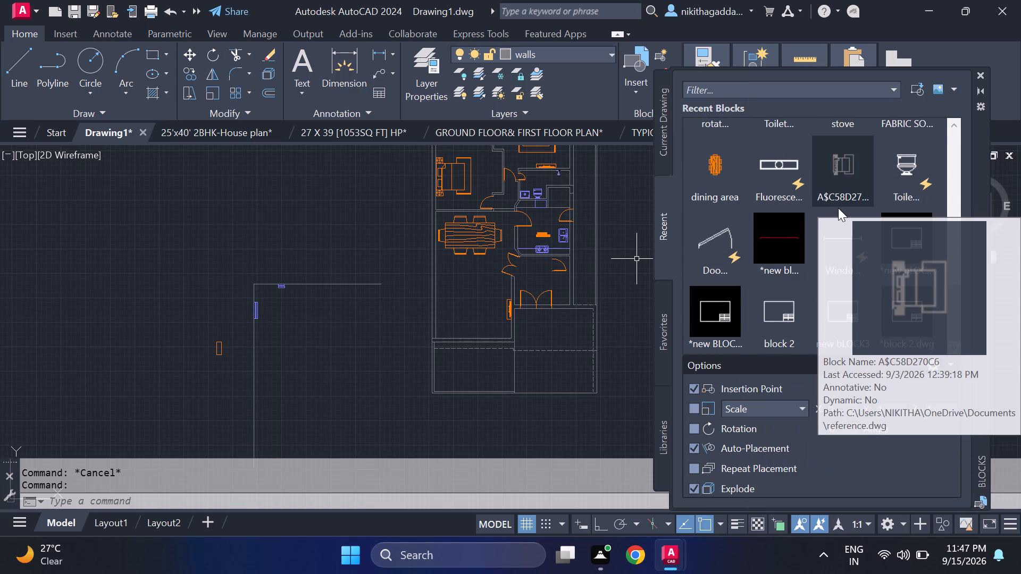
{"action": "scroll", "coordinate": [838, 208], "scroll_direction": "up", "scroll_amount": 2}
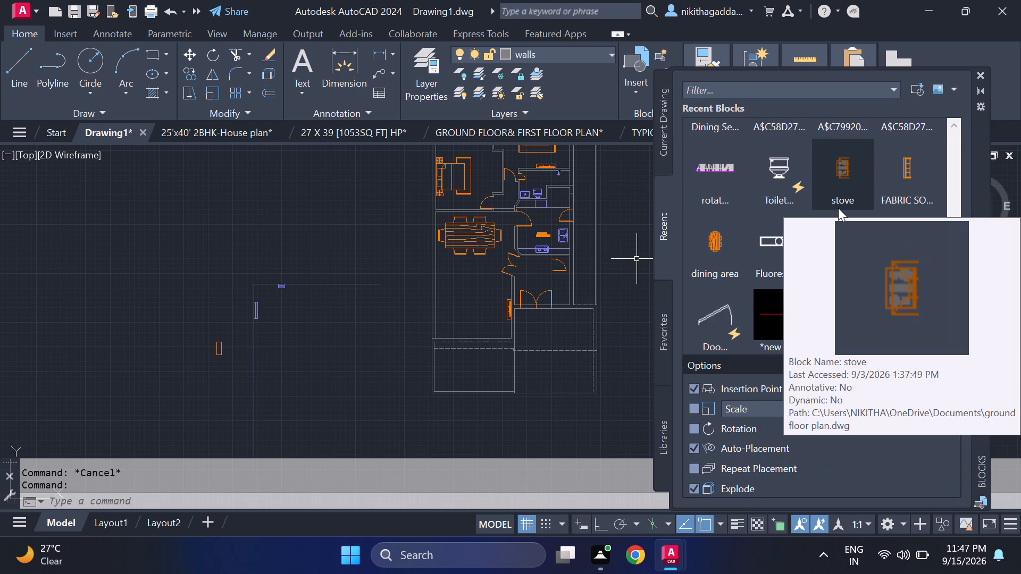
{"action": "scroll", "coordinate": [838, 208], "scroll_direction": "up", "scroll_amount": 1}
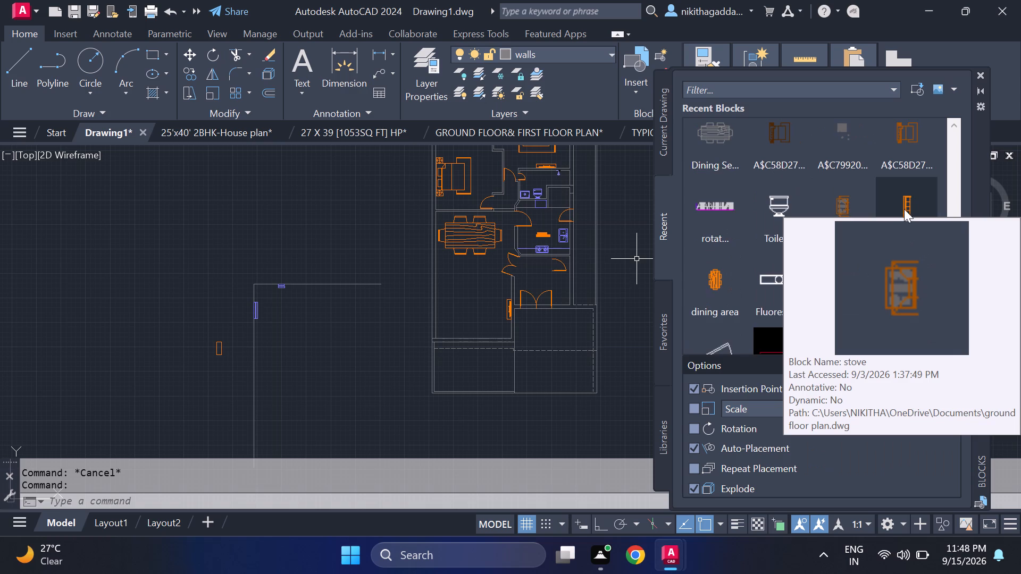
{"action": "left_click_drag", "start_coordinate": [909, 202], "coordinate": [299, 305]}
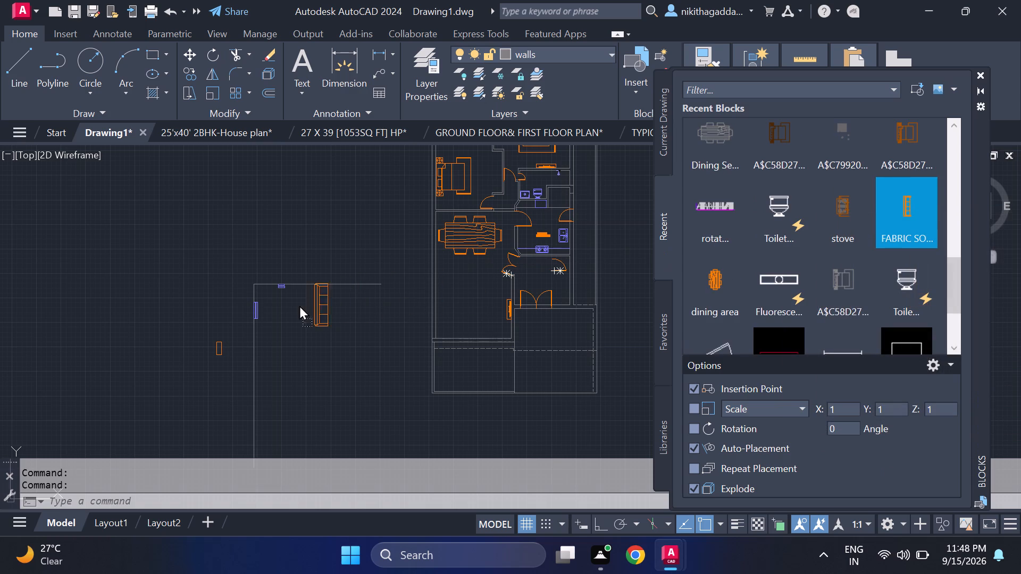
{"action": "left_click_drag", "start_coordinate": [299, 305], "coordinate": [129, 305]}
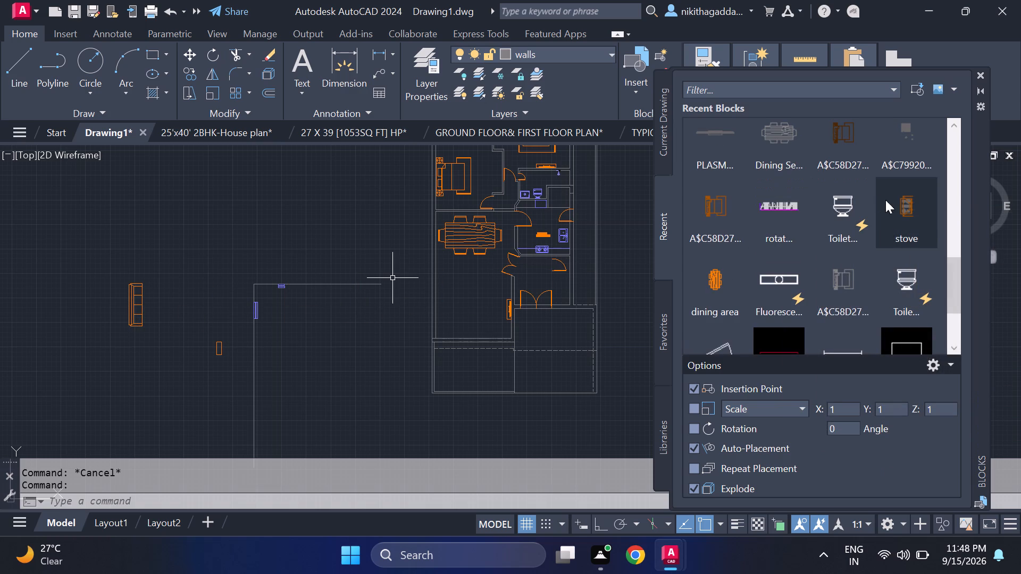
Insert the small grey A$C79920 recent block inside the loose L-shaped outline west of the floor plan.
{"action": "left_click_drag", "start_coordinate": [892, 151], "coordinate": [305, 321]}
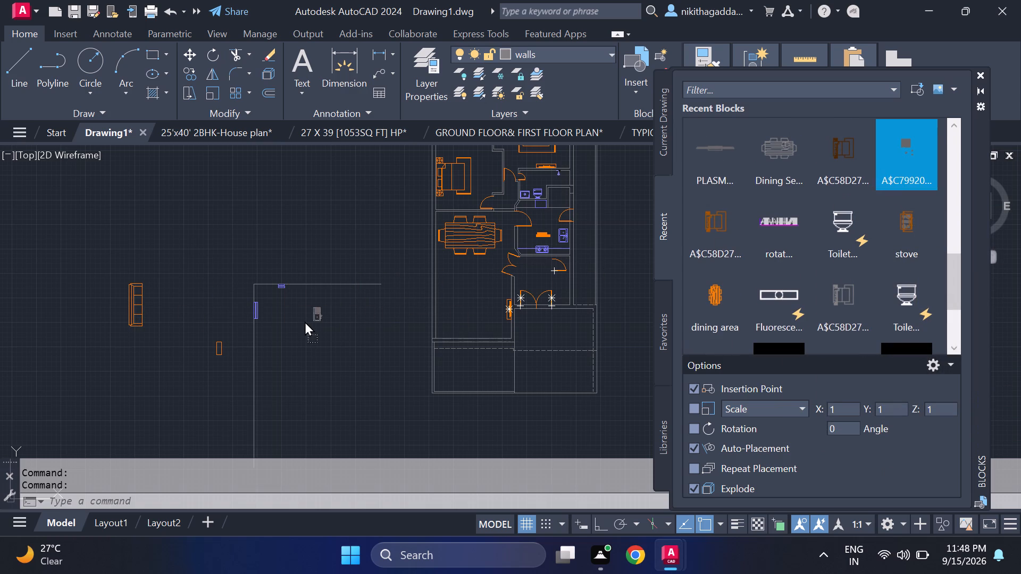
{"action": "left_click_drag", "start_coordinate": [305, 321], "coordinate": [295, 321]}
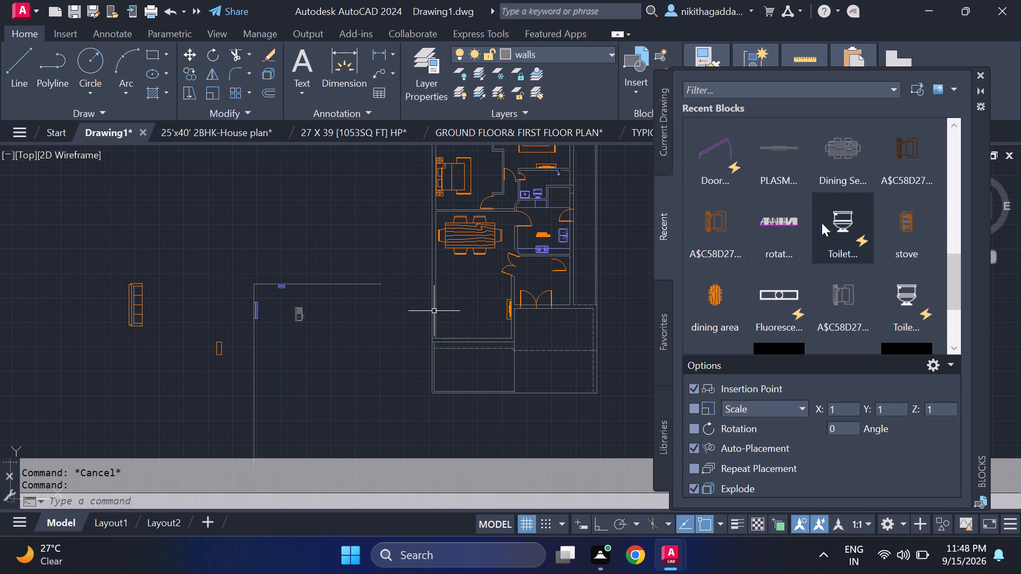
Insert the FABRIC SOFA 1S single-seat block just southeast of the multi-seat sofa.
{"action": "scroll", "coordinate": [831, 227], "scroll_direction": "up", "scroll_amount": 2}
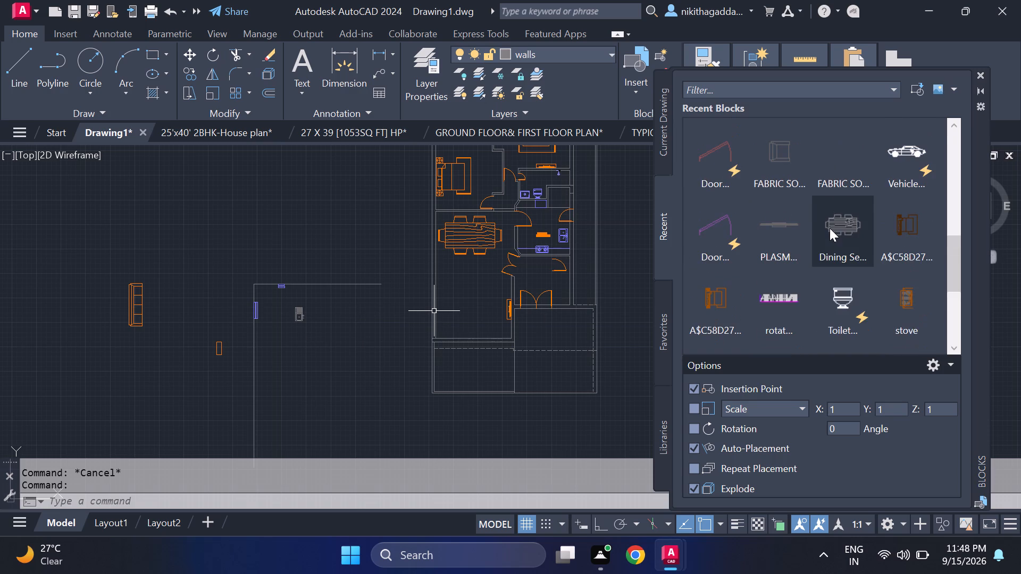
{"action": "scroll", "coordinate": [830, 228], "scroll_direction": "up", "scroll_amount": 1}
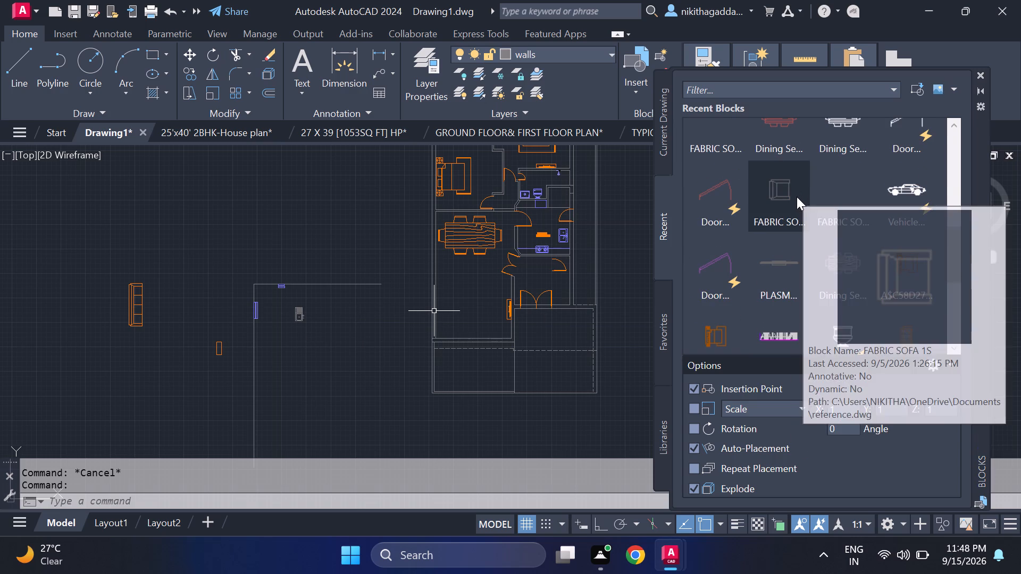
{"action": "left_click_drag", "start_coordinate": [797, 197], "coordinate": [161, 335]}
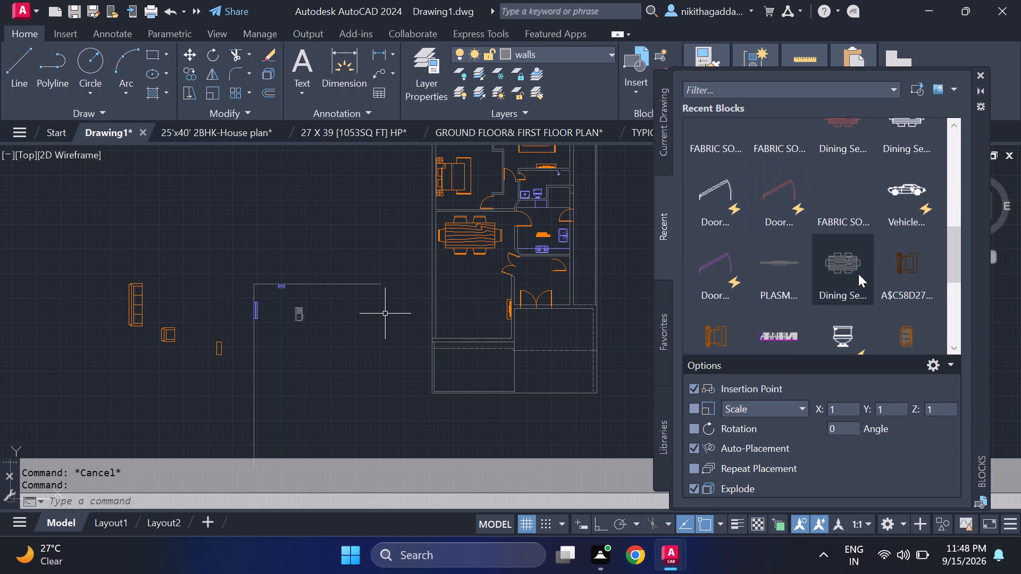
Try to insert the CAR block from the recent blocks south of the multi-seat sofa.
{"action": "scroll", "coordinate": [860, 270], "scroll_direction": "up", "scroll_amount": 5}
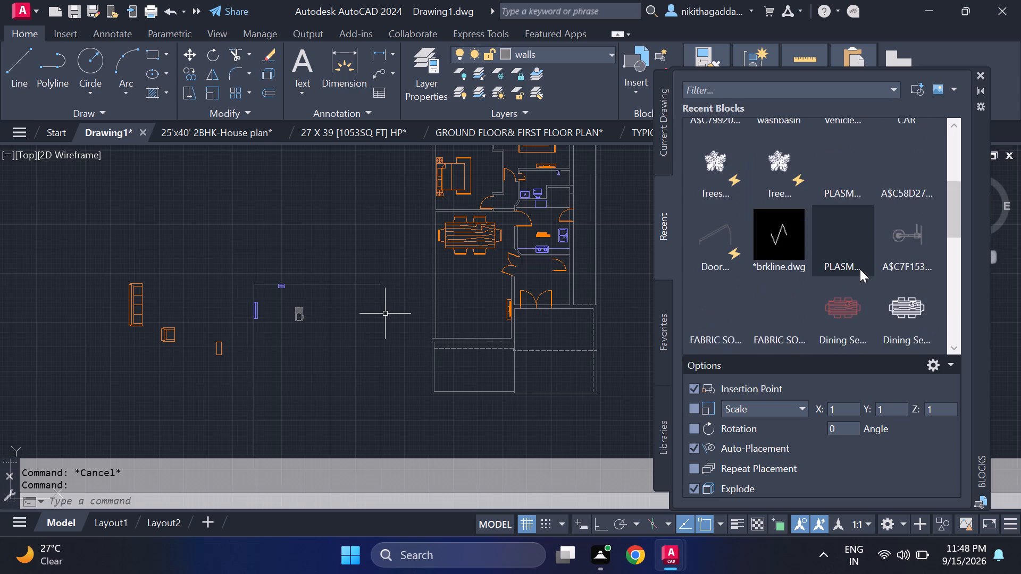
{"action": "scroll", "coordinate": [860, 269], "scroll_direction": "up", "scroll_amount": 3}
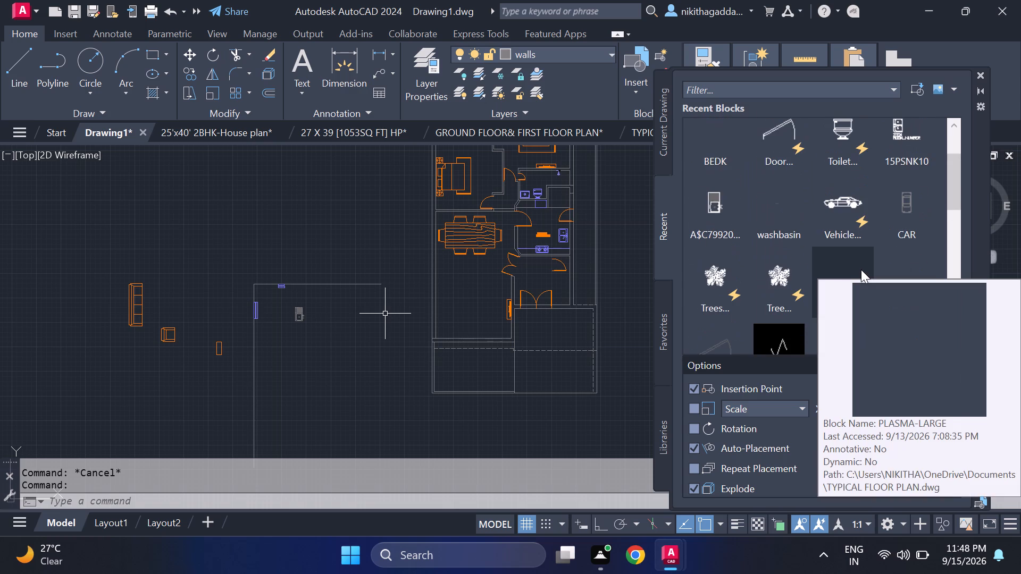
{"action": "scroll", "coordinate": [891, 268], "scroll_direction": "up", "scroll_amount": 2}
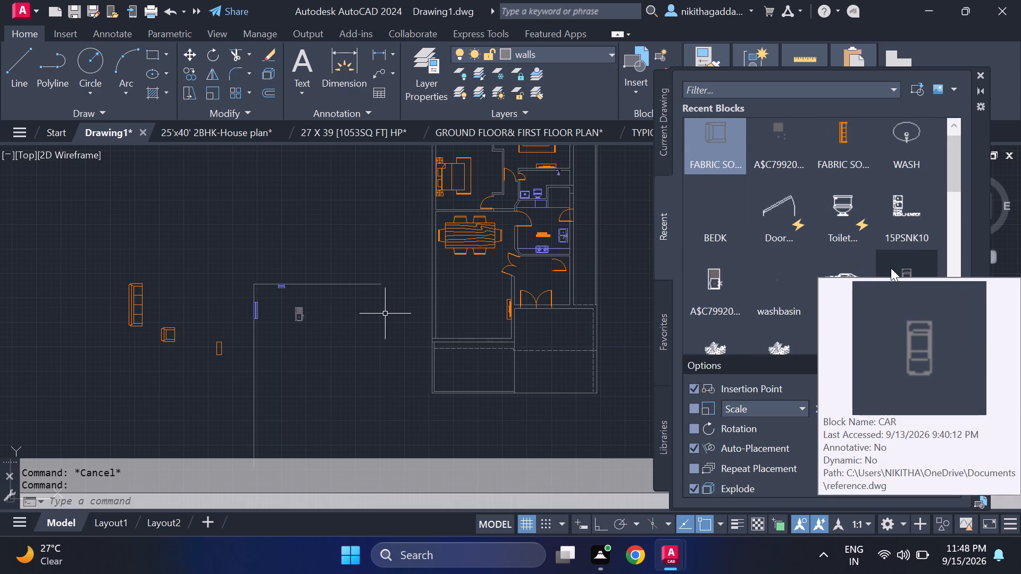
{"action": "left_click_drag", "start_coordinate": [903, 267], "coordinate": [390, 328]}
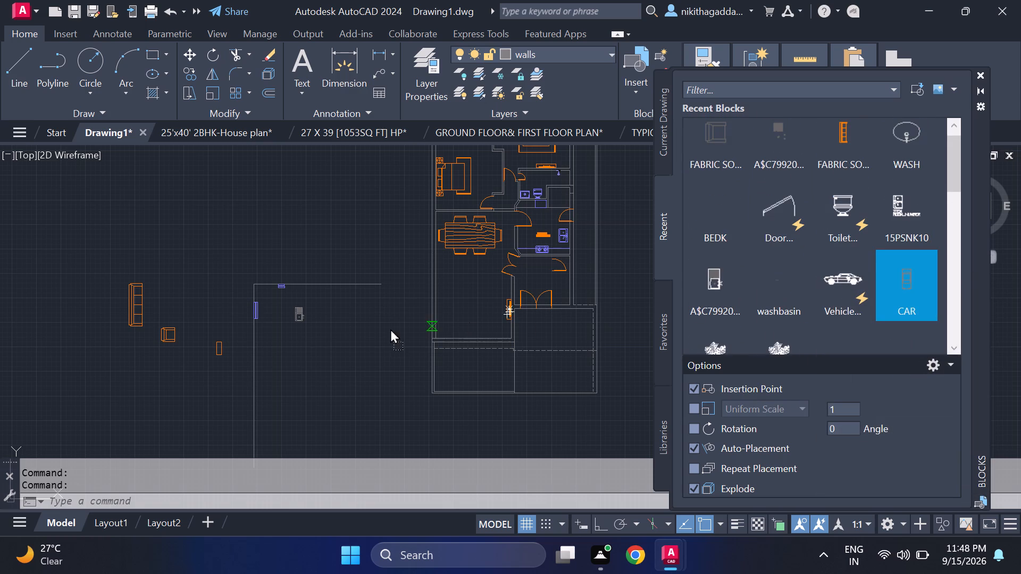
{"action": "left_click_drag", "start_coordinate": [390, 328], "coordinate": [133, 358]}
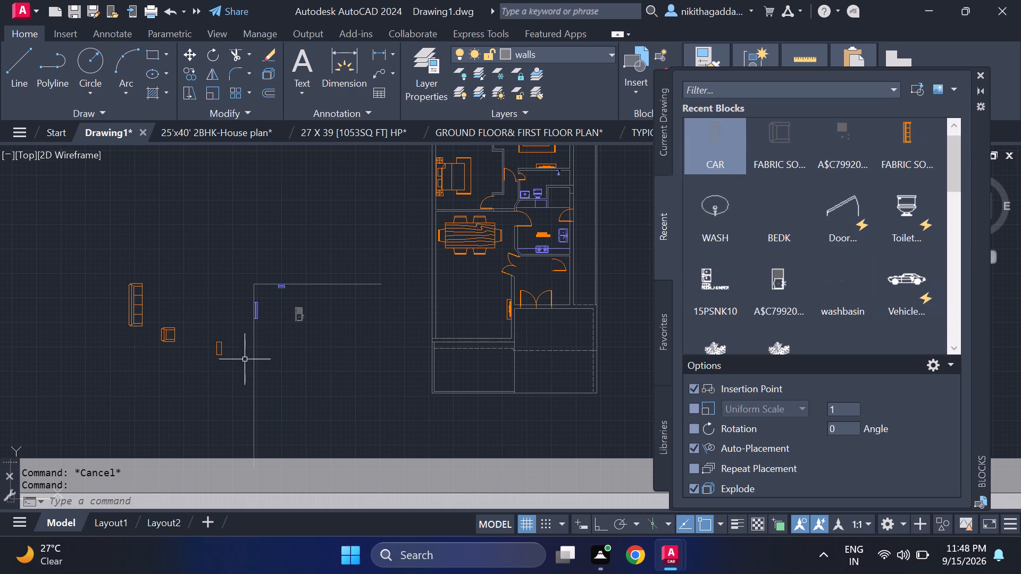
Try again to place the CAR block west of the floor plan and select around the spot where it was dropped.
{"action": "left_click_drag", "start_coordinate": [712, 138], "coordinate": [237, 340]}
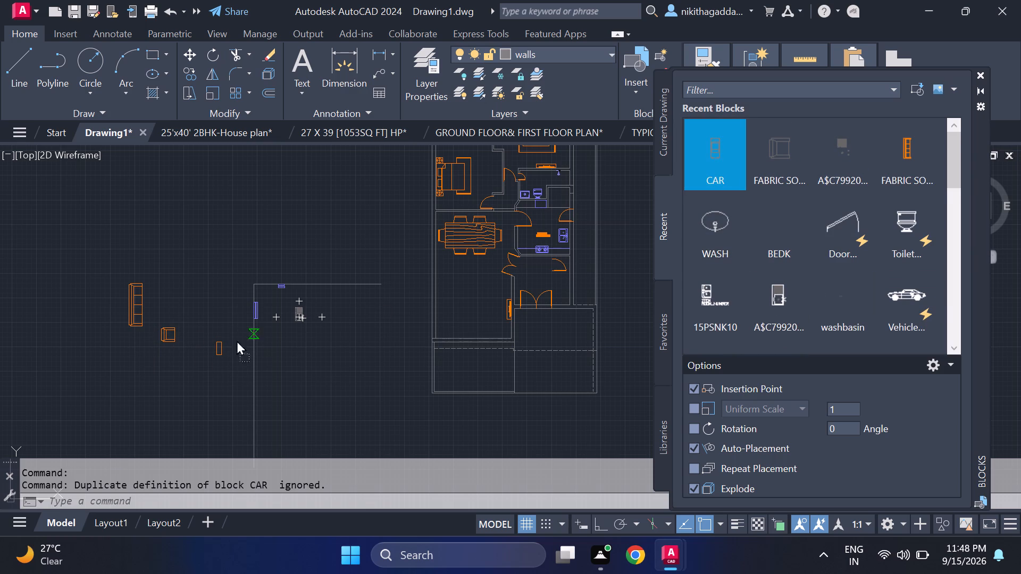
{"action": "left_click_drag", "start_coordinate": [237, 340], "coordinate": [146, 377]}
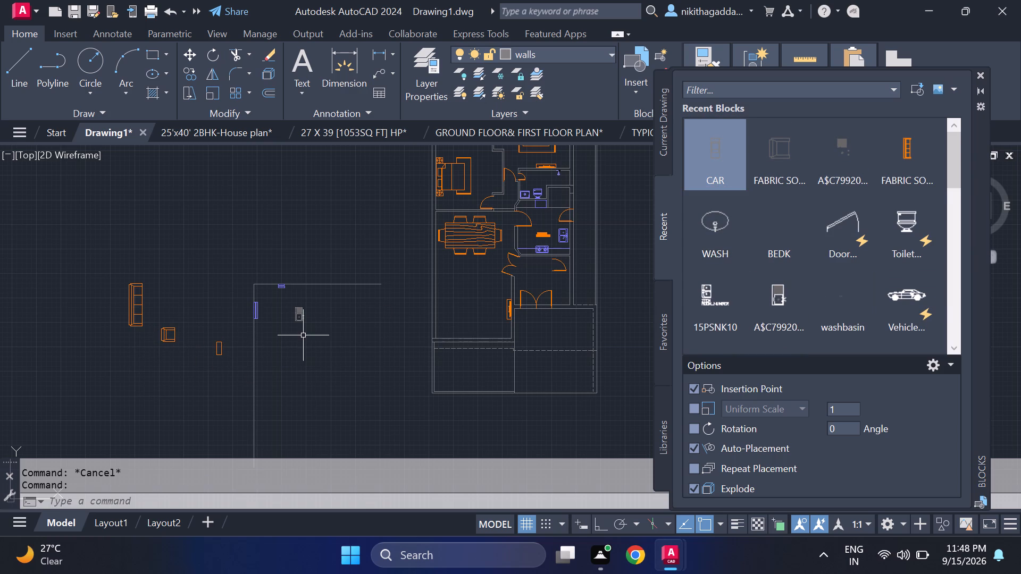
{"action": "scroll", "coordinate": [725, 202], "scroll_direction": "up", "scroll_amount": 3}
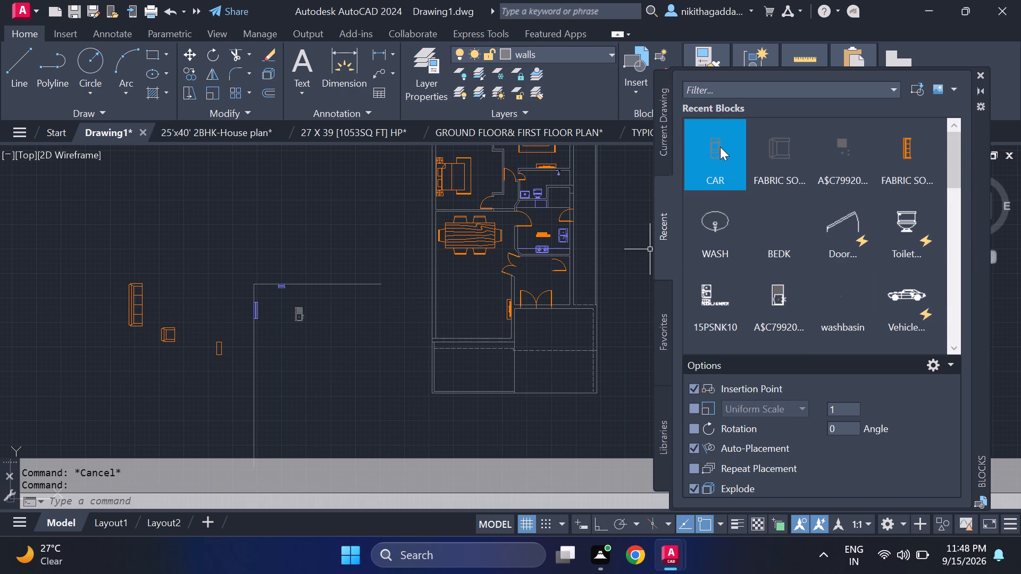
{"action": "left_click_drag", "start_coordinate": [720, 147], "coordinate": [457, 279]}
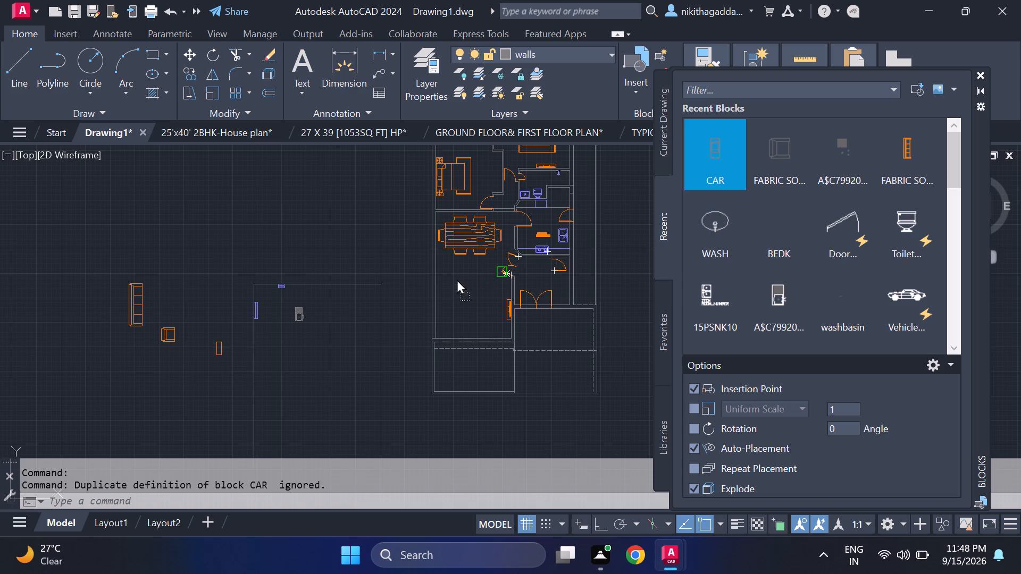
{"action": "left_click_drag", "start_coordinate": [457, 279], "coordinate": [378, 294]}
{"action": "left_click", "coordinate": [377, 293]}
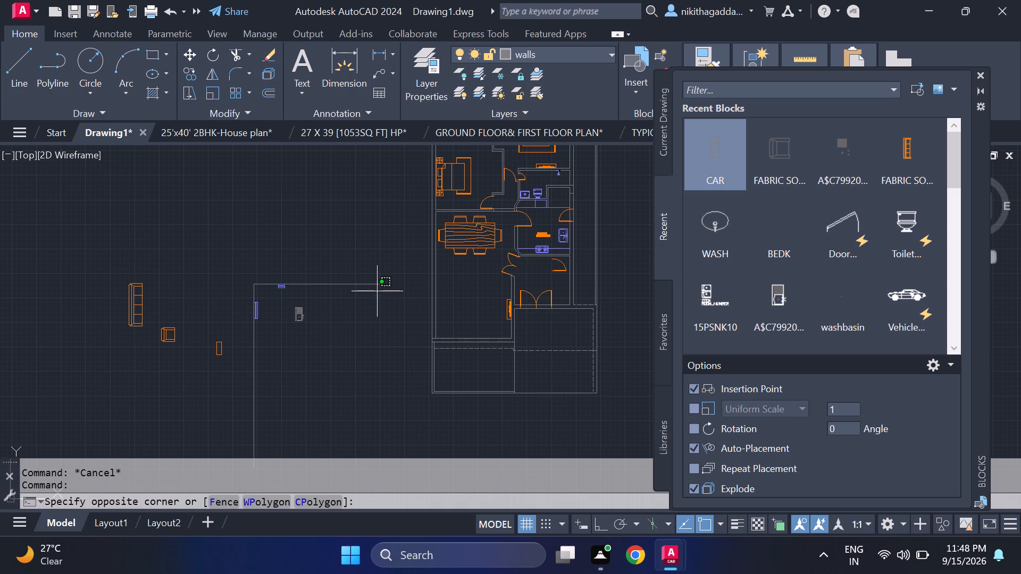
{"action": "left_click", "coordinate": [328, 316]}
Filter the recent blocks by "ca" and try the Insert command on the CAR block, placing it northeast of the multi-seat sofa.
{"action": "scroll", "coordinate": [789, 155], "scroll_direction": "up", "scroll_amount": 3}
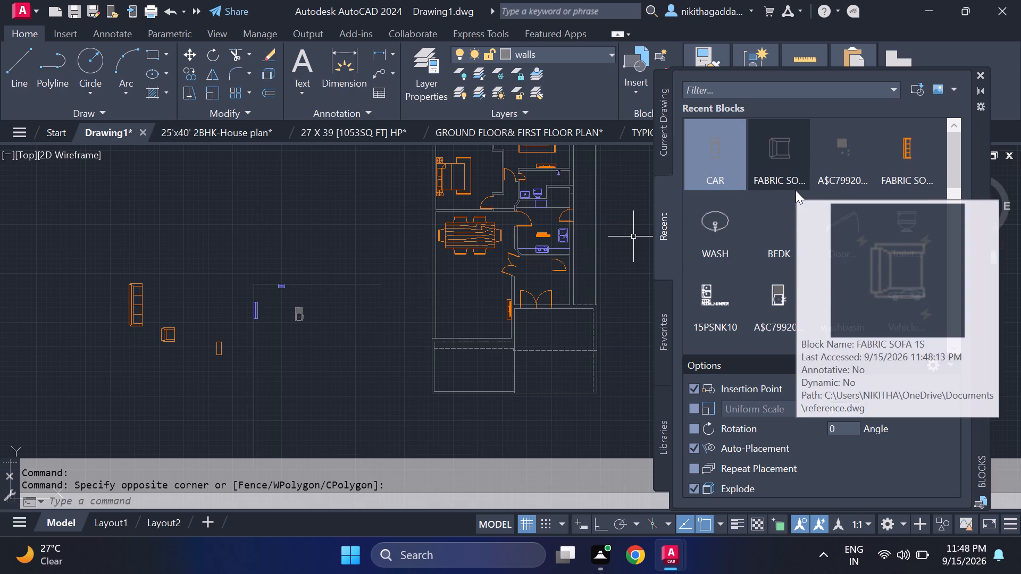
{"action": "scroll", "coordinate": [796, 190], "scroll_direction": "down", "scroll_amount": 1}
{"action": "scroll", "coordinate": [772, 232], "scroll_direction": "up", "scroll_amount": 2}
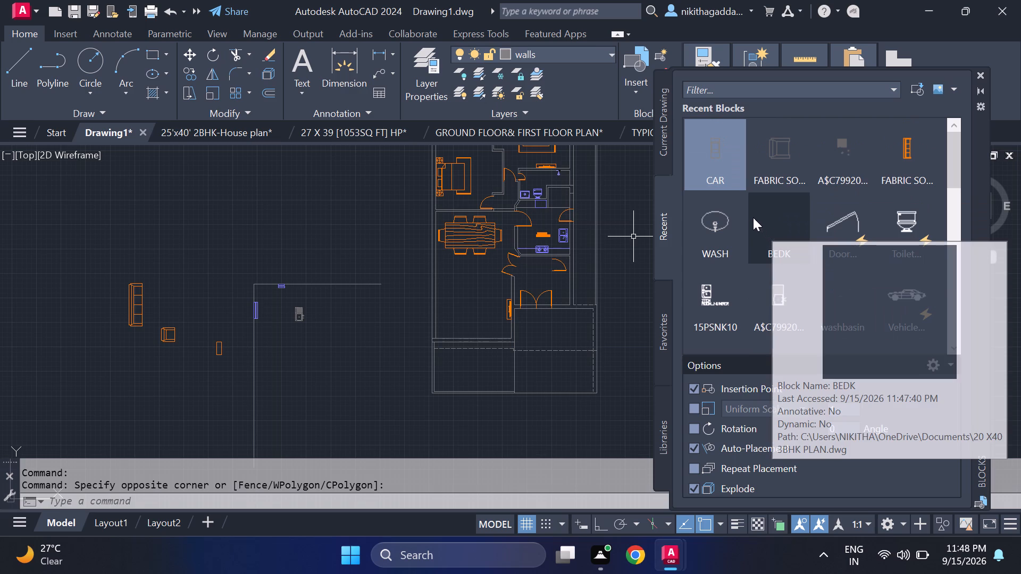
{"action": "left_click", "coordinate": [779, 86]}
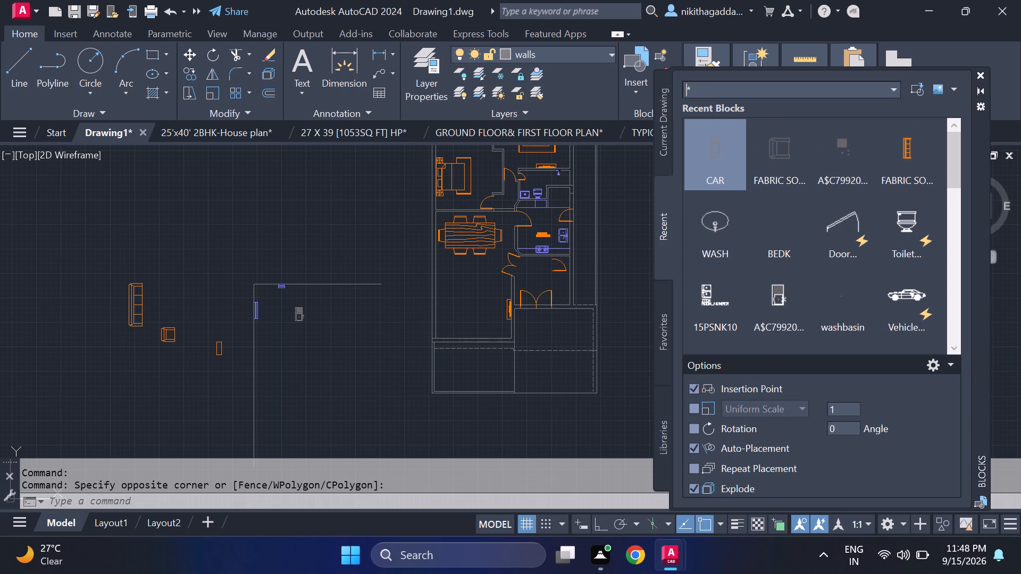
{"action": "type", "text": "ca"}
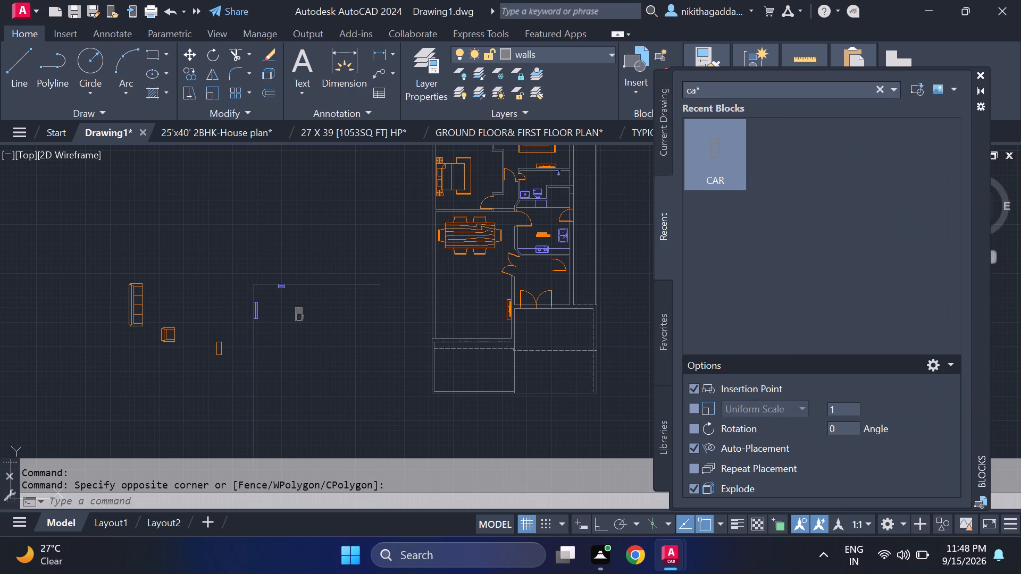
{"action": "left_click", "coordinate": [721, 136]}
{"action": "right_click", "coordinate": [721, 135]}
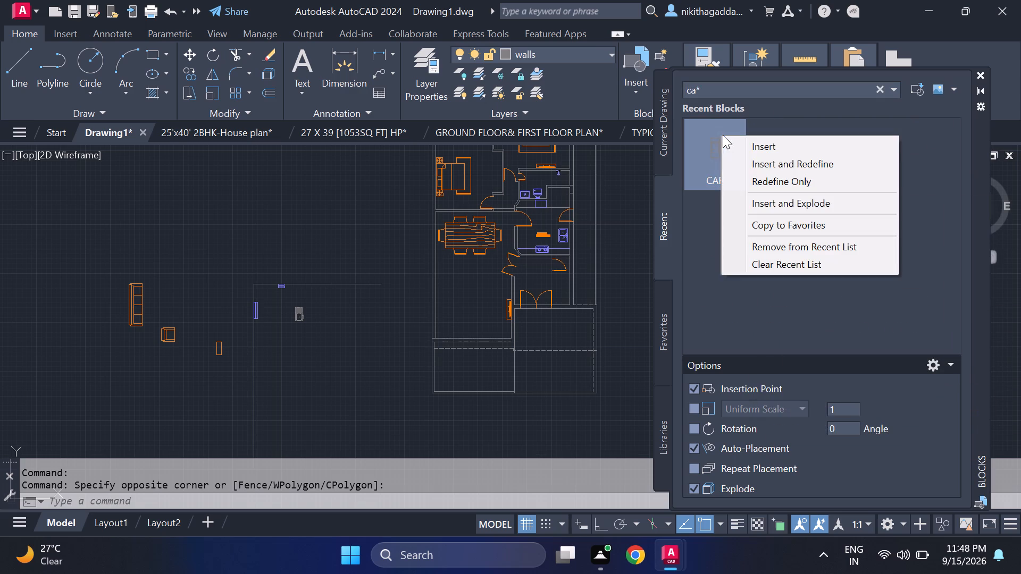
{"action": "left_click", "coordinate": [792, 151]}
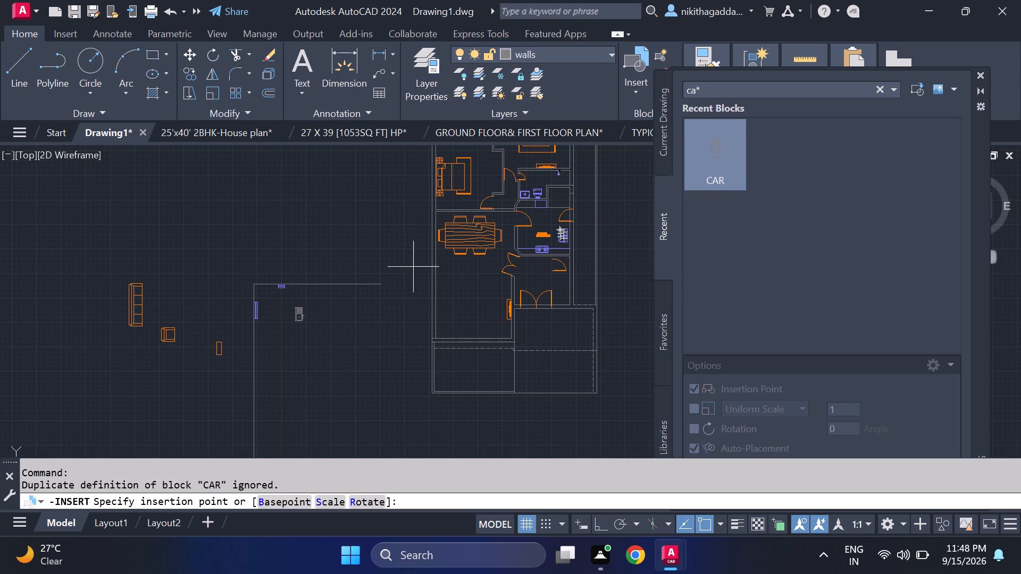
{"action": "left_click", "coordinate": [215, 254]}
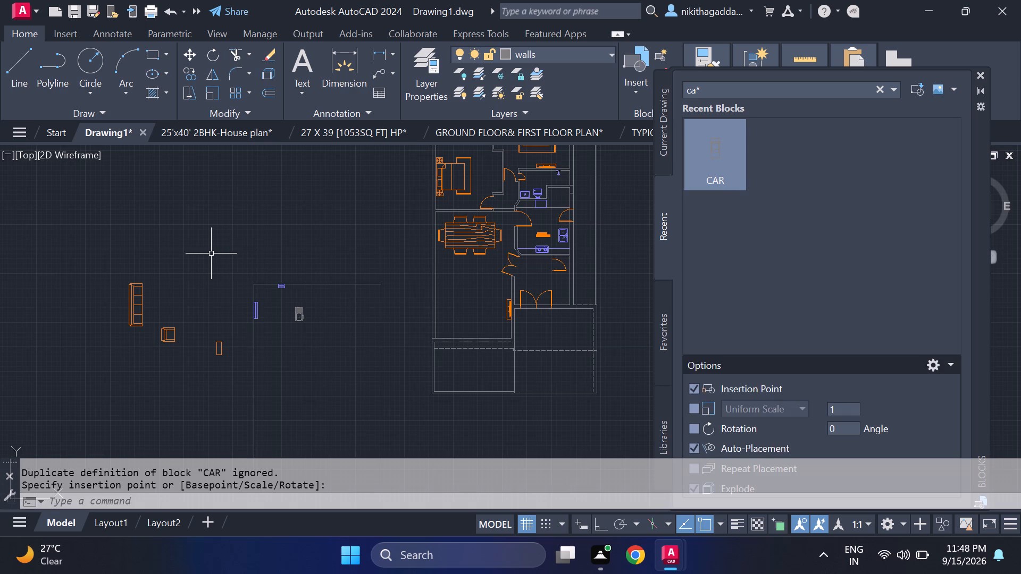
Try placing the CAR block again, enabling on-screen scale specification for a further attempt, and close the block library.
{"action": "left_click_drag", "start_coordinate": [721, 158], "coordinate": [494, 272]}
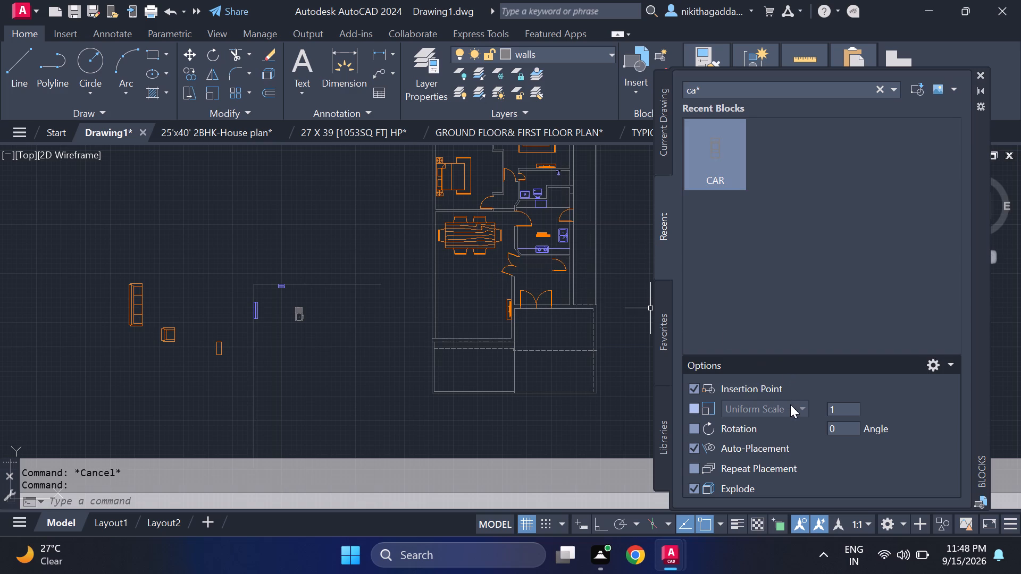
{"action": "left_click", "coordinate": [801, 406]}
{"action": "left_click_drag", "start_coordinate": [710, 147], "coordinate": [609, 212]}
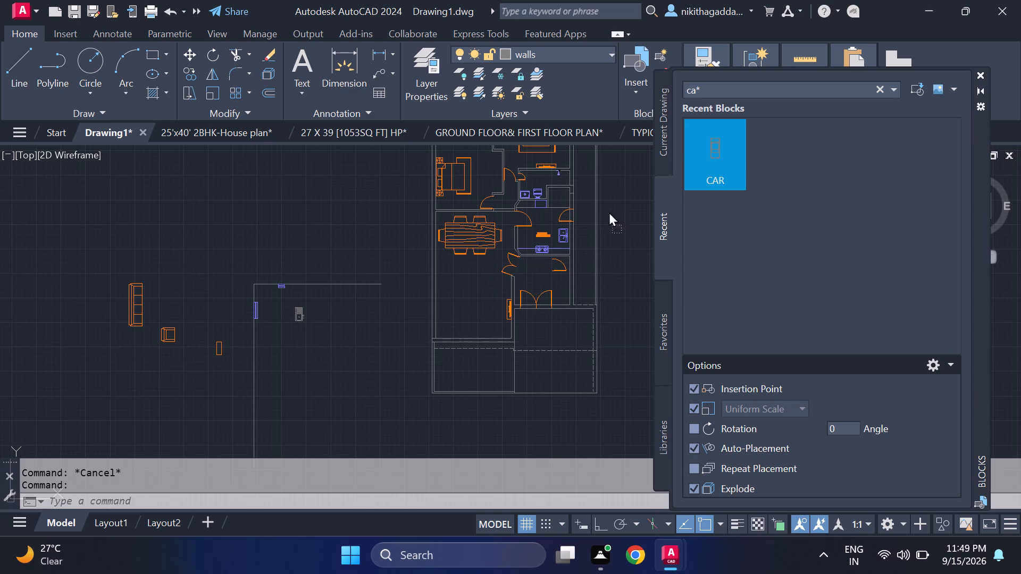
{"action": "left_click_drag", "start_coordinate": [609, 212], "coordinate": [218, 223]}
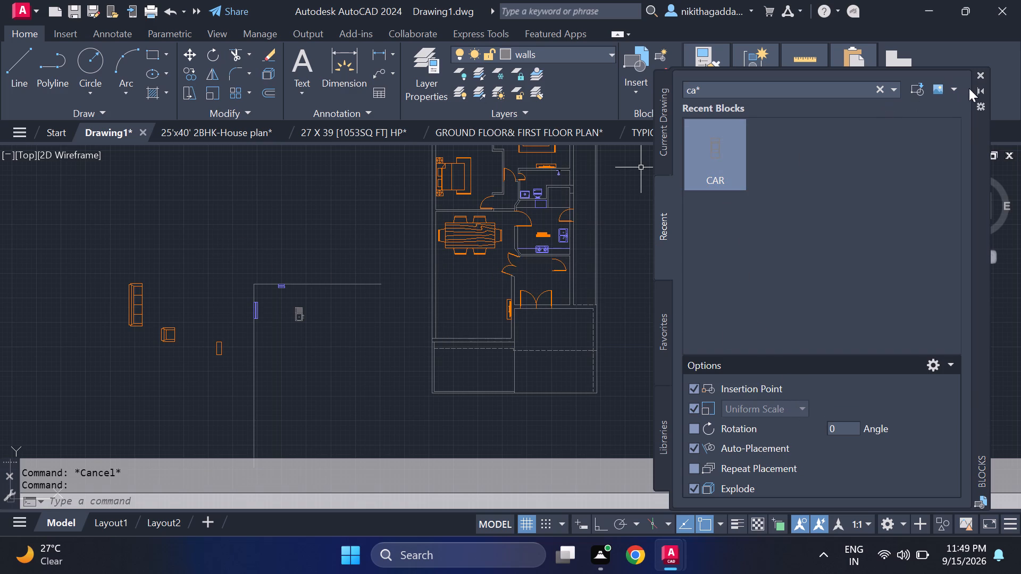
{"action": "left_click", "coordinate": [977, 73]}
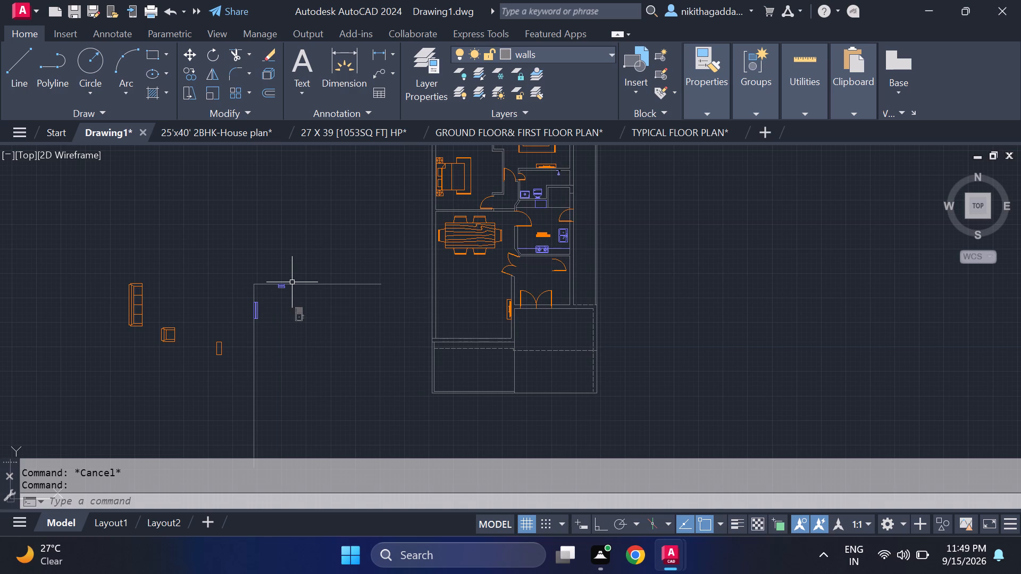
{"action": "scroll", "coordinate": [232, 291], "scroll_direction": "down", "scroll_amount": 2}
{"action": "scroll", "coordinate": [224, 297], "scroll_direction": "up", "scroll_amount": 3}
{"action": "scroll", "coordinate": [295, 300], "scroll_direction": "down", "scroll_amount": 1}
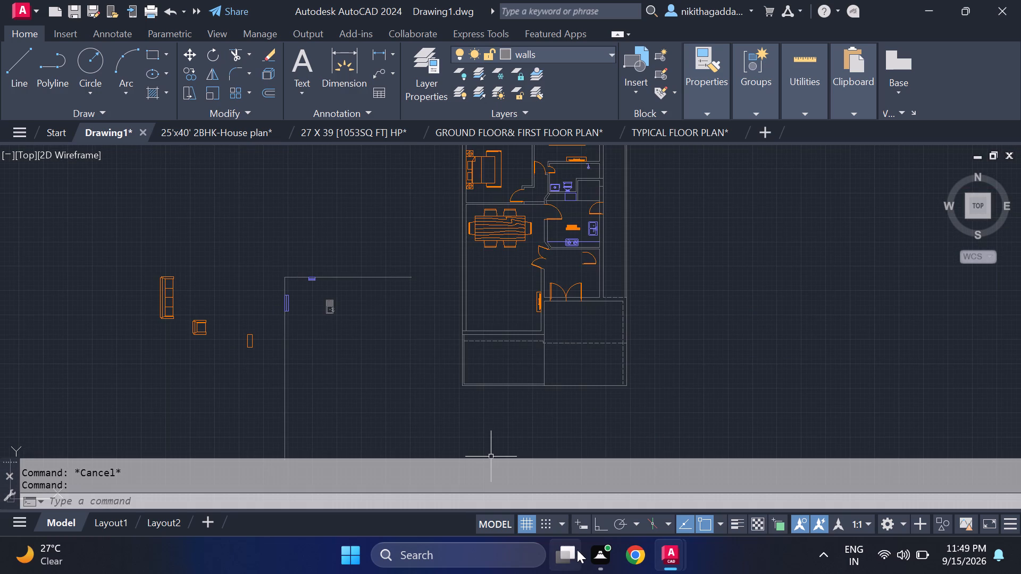
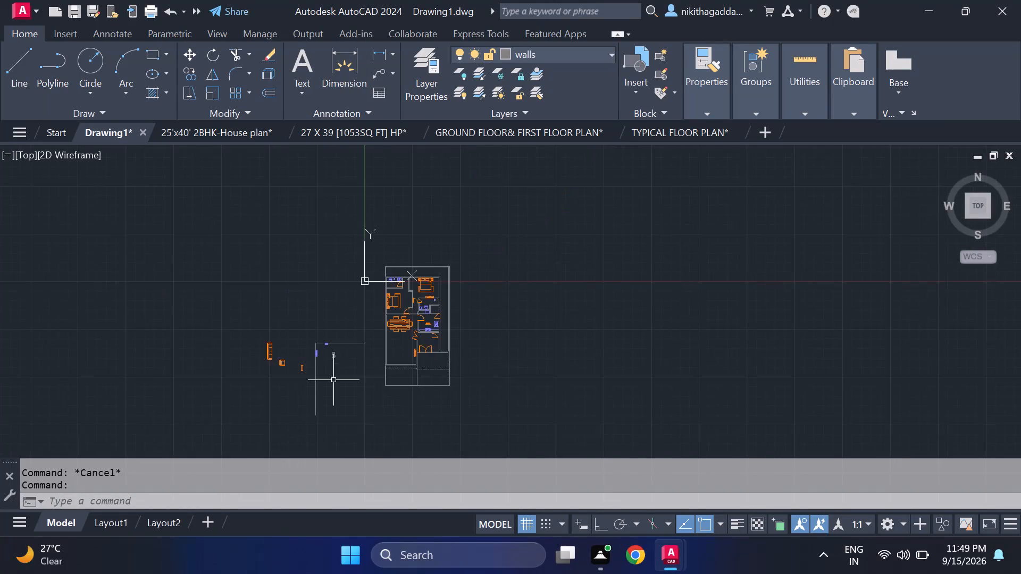
Copy the four-seat sofa directly above the original so the two sofas line up end to end.
{"action": "scroll", "coordinate": [333, 374], "scroll_direction": "up", "scroll_amount": 3}
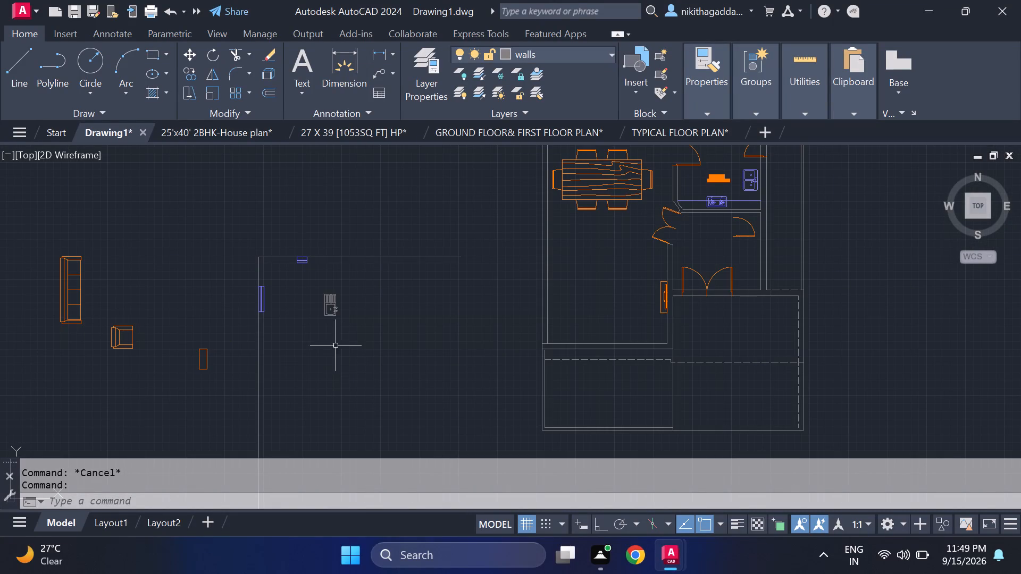
{"action": "middle_click_drag", "start_coordinate": [92, 304], "coordinate": [242, 296]}
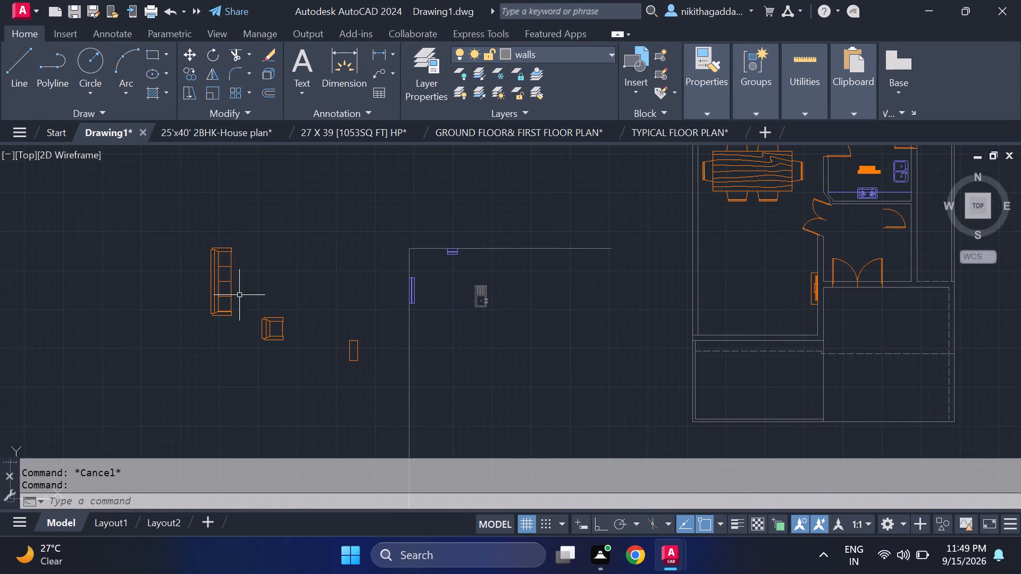
{"action": "scroll", "coordinate": [198, 290], "scroll_direction": "up", "scroll_amount": 1}
{"action": "left_click", "coordinate": [256, 216]}
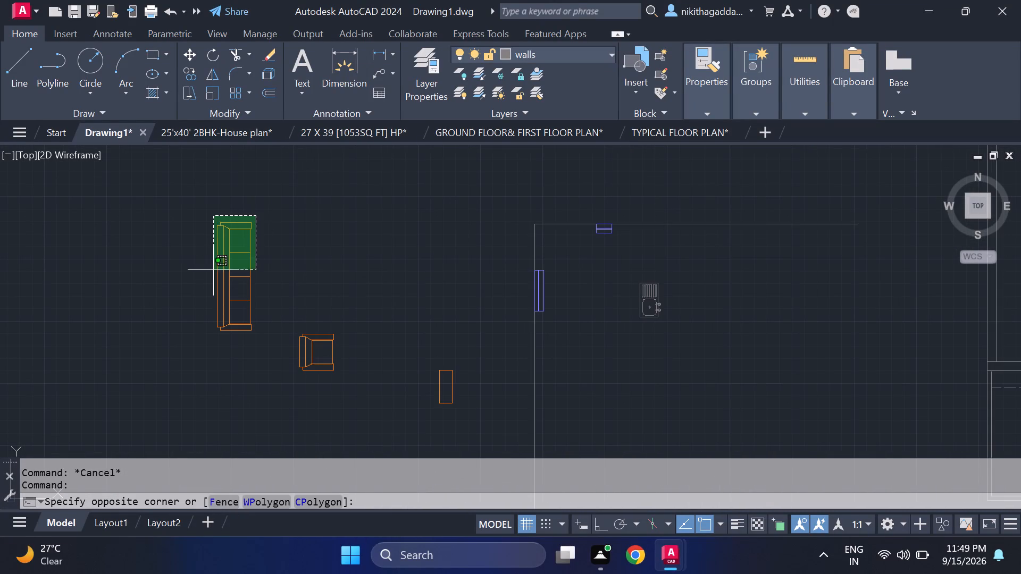
{"action": "left_click", "coordinate": [156, 352]}
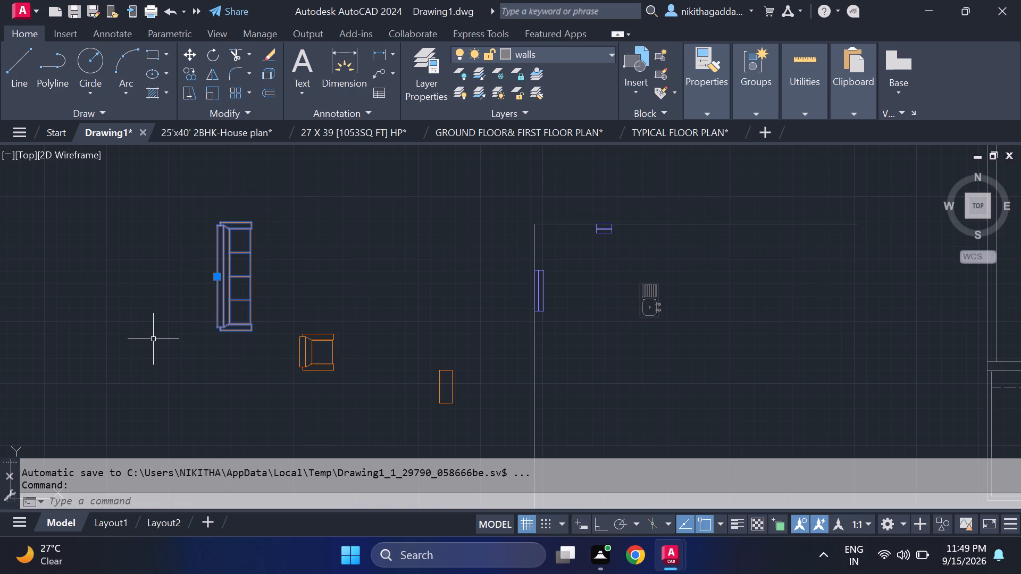
{"action": "type", "text": "co"}
{"action": "key", "text": "Return"}
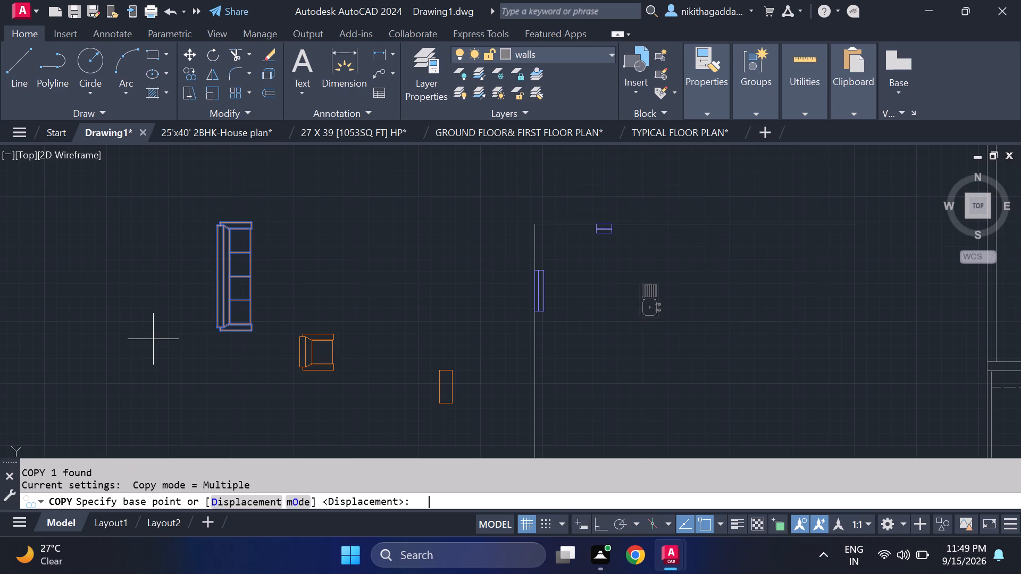
{"action": "middle_click_drag", "start_coordinate": [183, 299], "coordinate": [197, 361]}
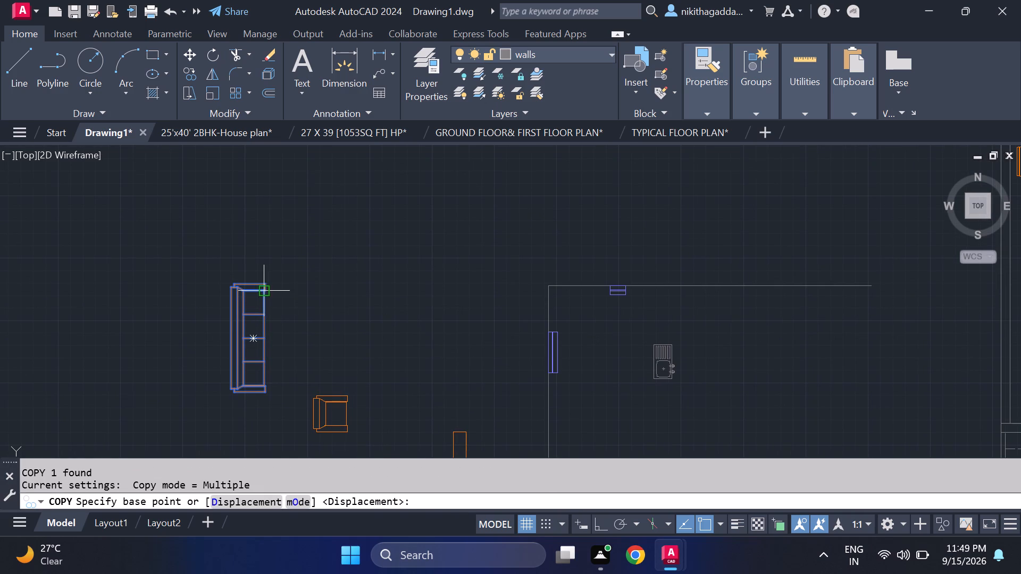
{"action": "left_click", "coordinate": [261, 281]}
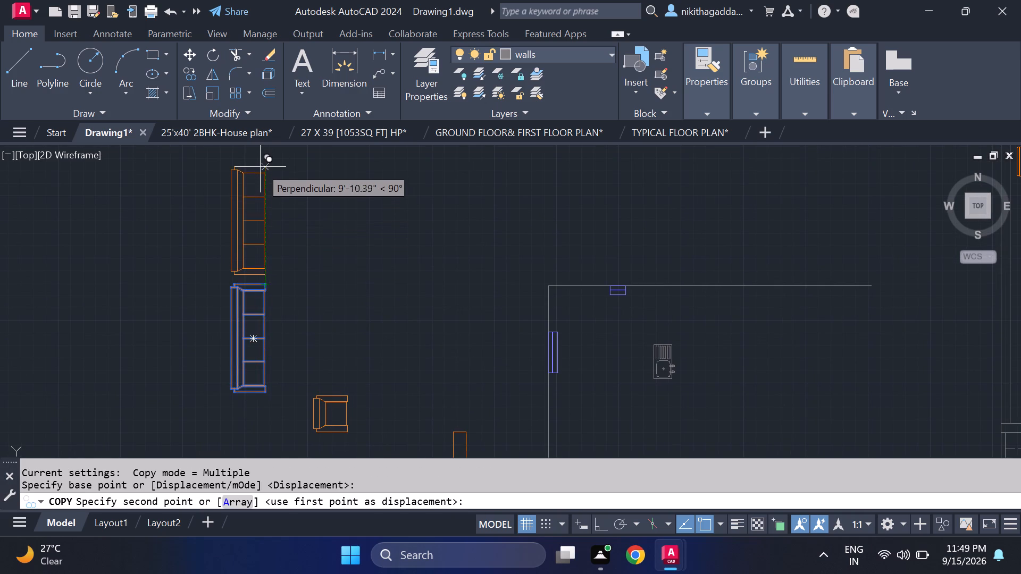
{"action": "left_click", "coordinate": [258, 175]}
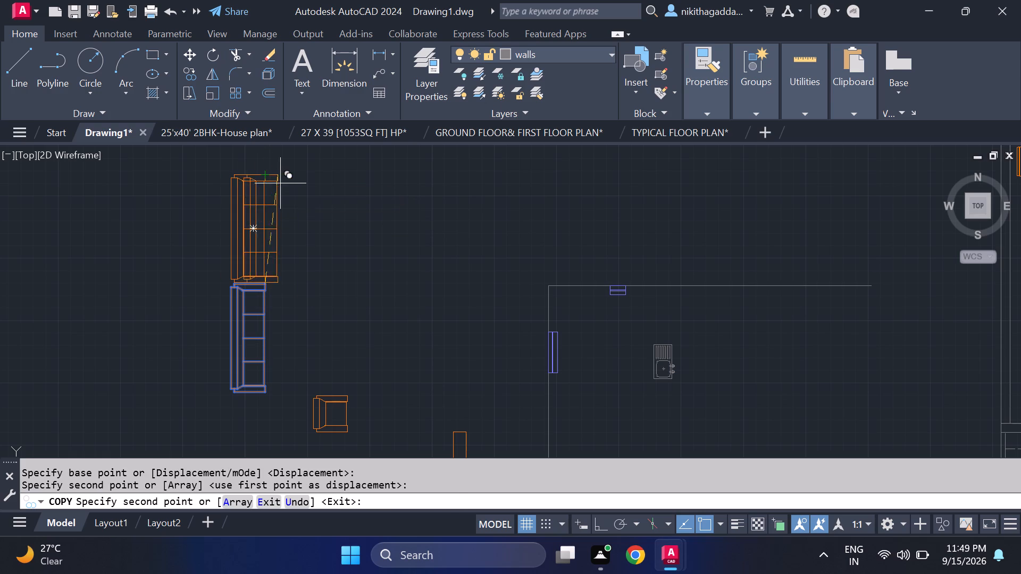
{"action": "key", "text": "Escape"}
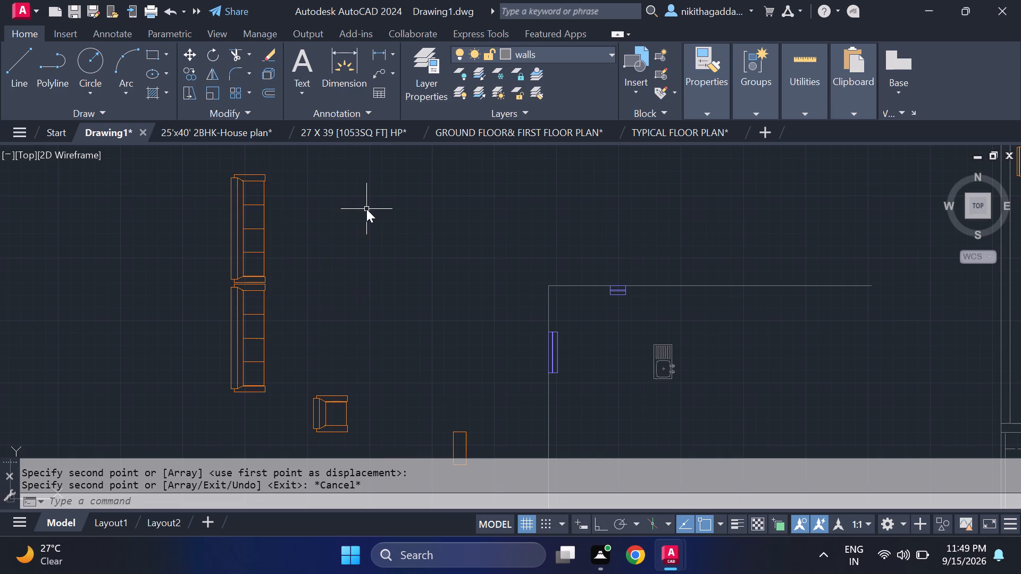
Rotate the single armchair about its seat centre with Ortho on, so that it faces upward at 90°.
{"action": "scroll", "coordinate": [366, 221], "scroll_direction": "down", "scroll_amount": 2}
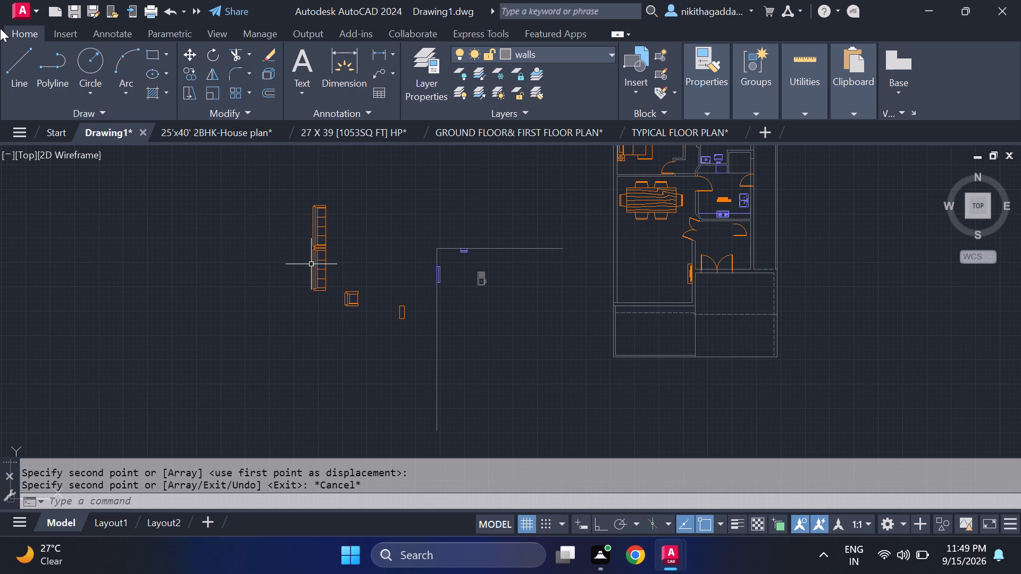
{"action": "scroll", "coordinate": [0, 29], "scroll_direction": "up", "scroll_amount": 1}
{"action": "scroll", "coordinate": [339, 295], "scroll_direction": "up", "scroll_amount": 2}
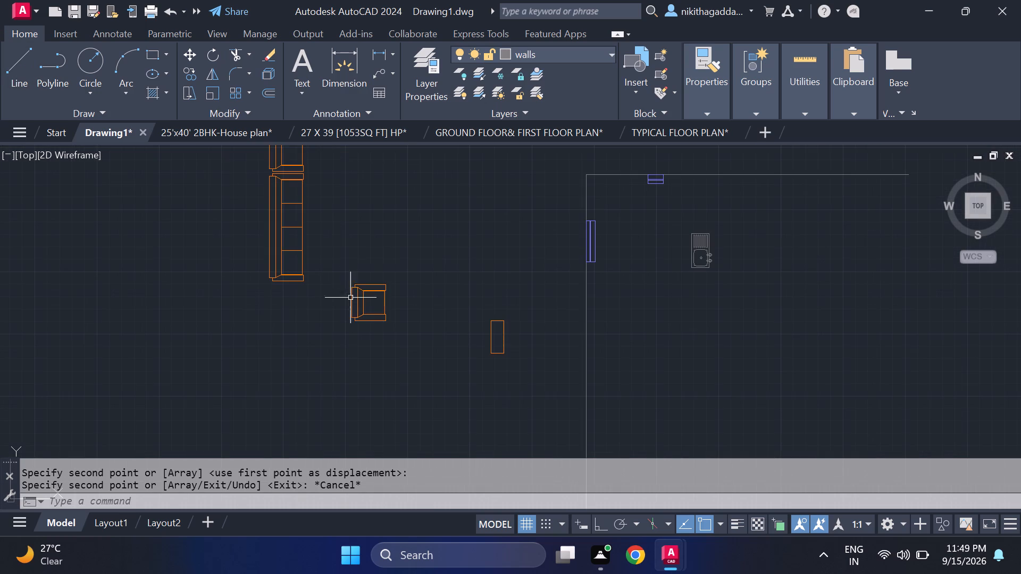
{"action": "left_click", "coordinate": [382, 264]}
{"action": "left_click", "coordinate": [331, 344]}
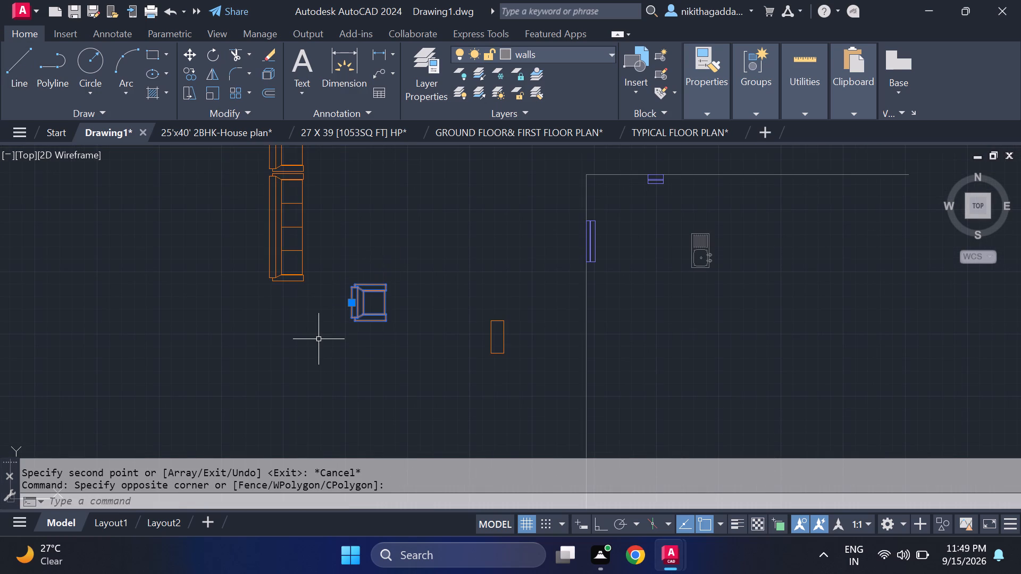
{"action": "type", "text": "ro"}
{"action": "key", "text": "Return"}
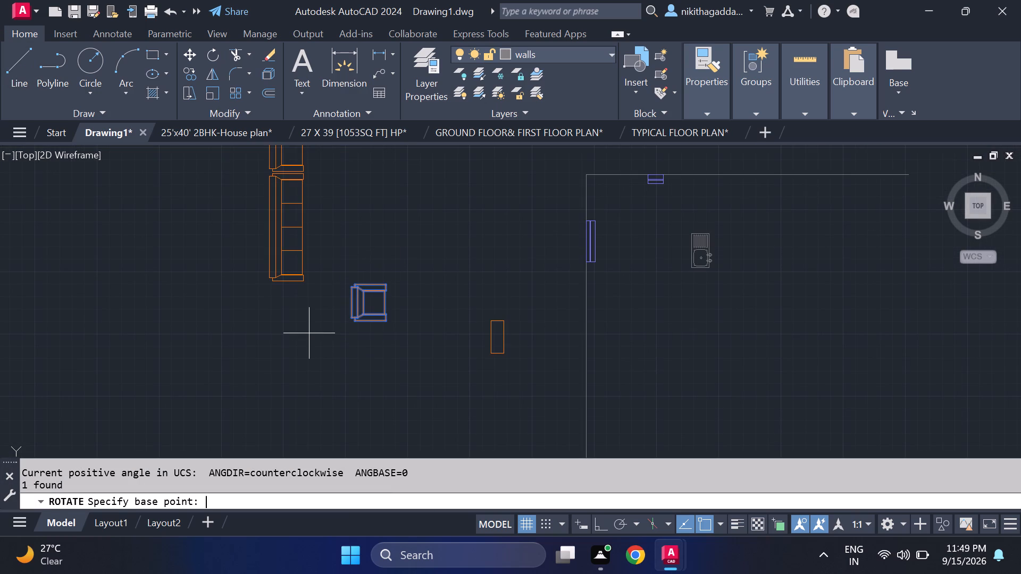
{"action": "left_click", "coordinate": [374, 302]}
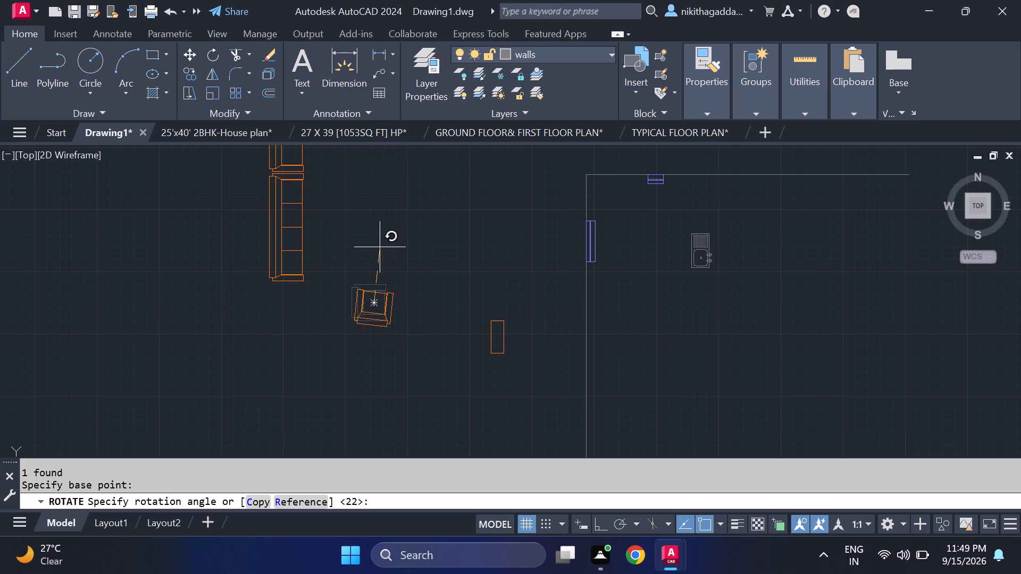
{"action": "key", "text": "F8"}
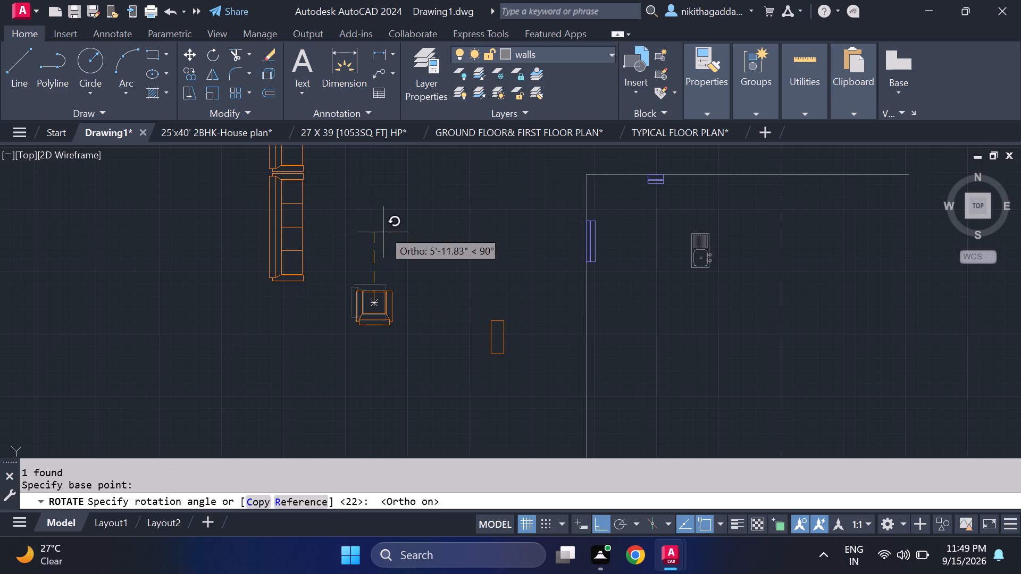
{"action": "left_click", "coordinate": [383, 230]}
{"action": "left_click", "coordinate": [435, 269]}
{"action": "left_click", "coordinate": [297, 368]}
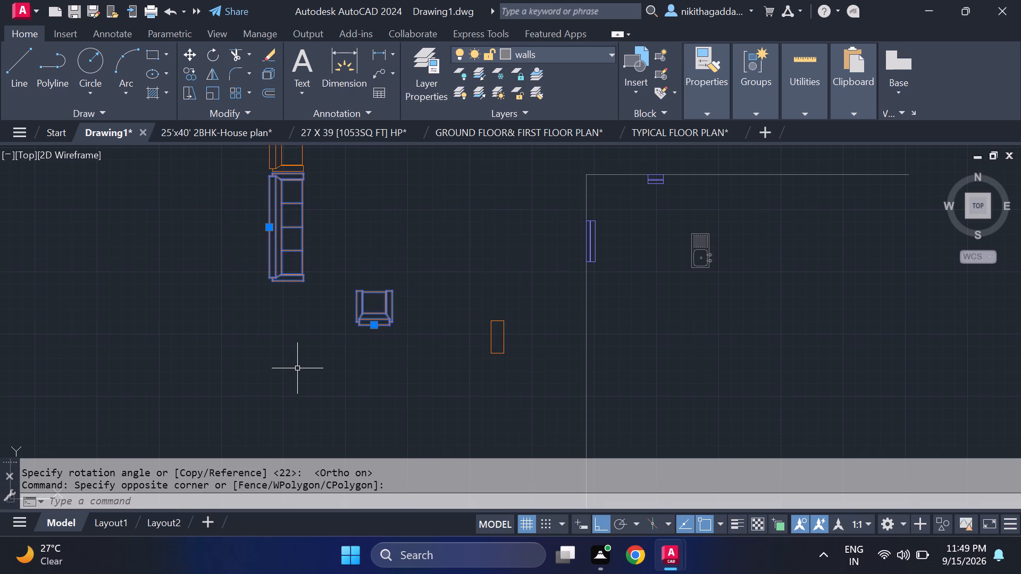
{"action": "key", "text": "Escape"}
Copy the rotated armchair about 3 feet horizontally to its right, forming a side-by-side pair.
{"action": "left_click", "coordinate": [390, 272]}
{"action": "left_click", "coordinate": [330, 360]}
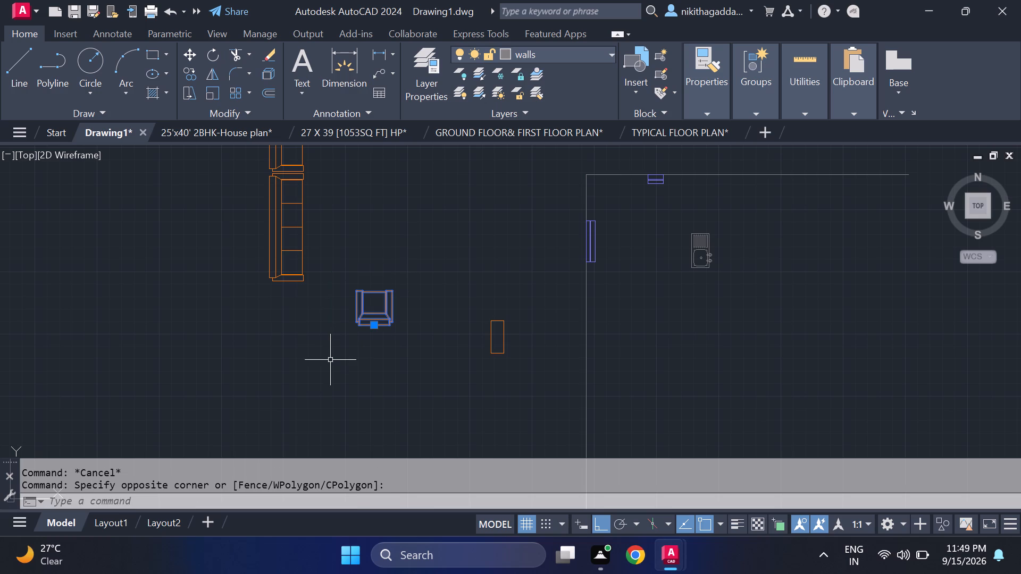
{"action": "type", "text": "co"}
{"action": "key", "text": "Return"}
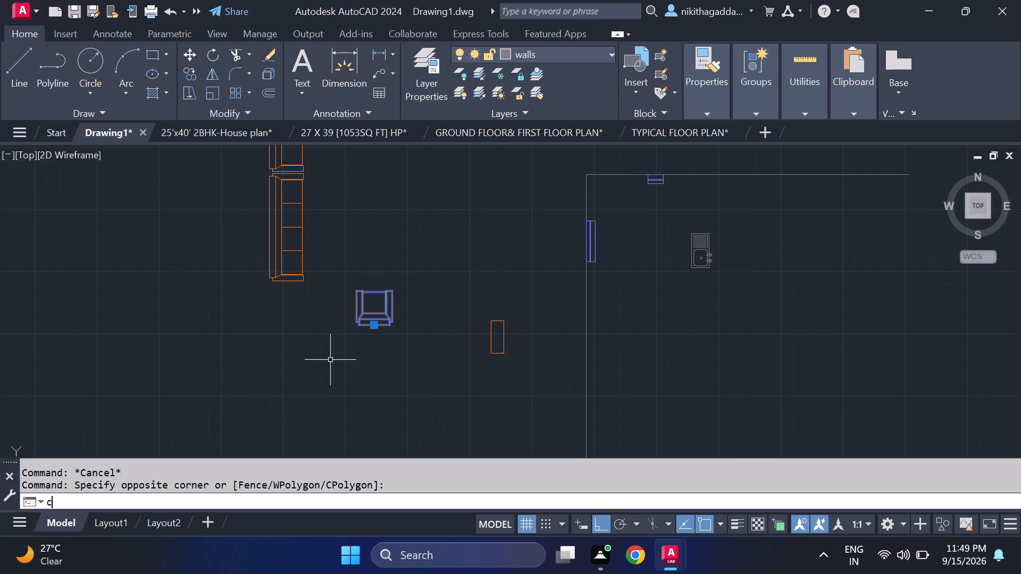
{"action": "left_click", "coordinate": [375, 303]}
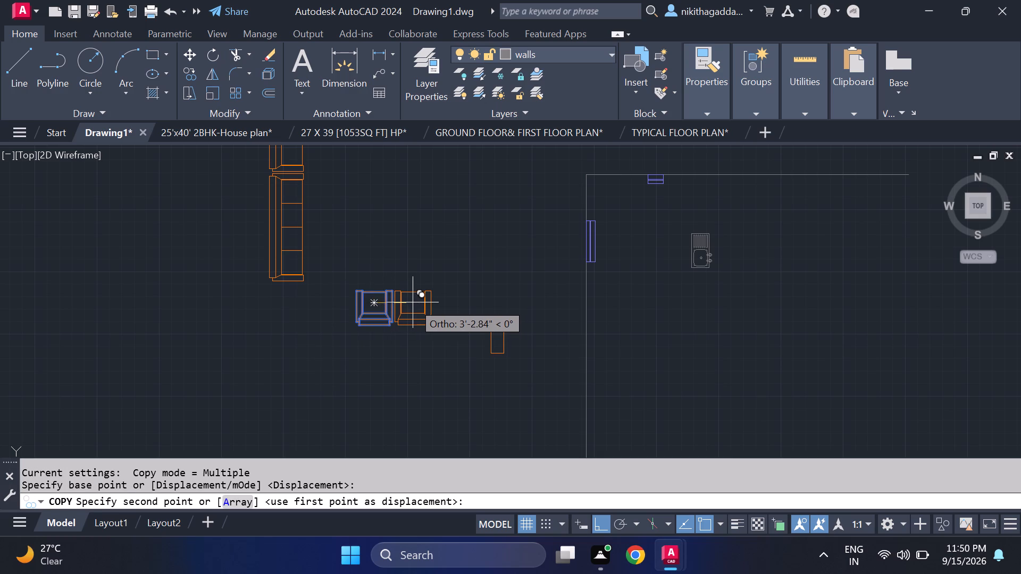
{"action": "left_click", "coordinate": [410, 303]}
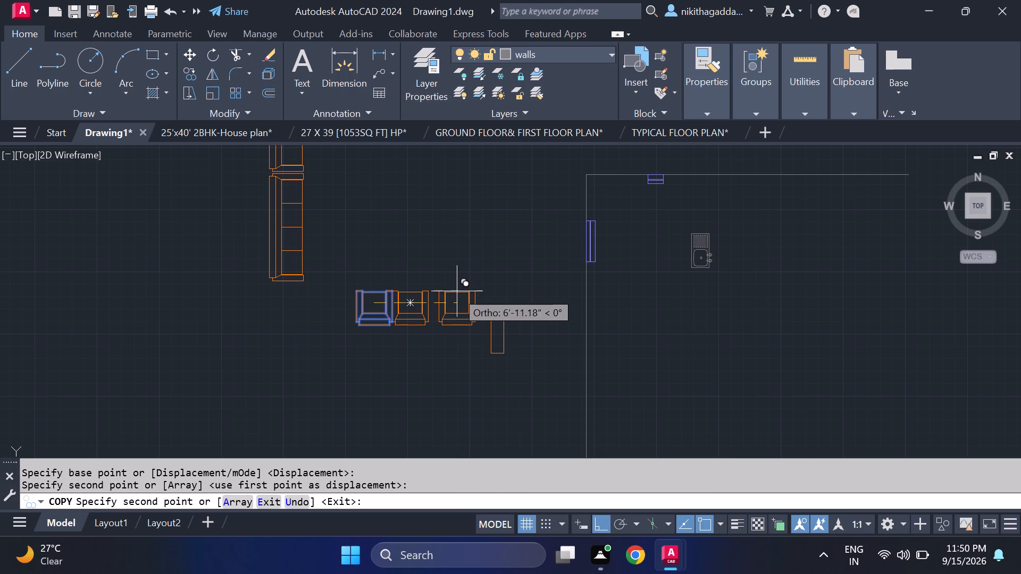
{"action": "key", "text": "Escape"}
Mirror the armchair pair across a horizontal line near the joint between the two sofas, keeping the source chairs.
{"action": "scroll", "coordinate": [457, 256], "scroll_direction": "down", "scroll_amount": 2}
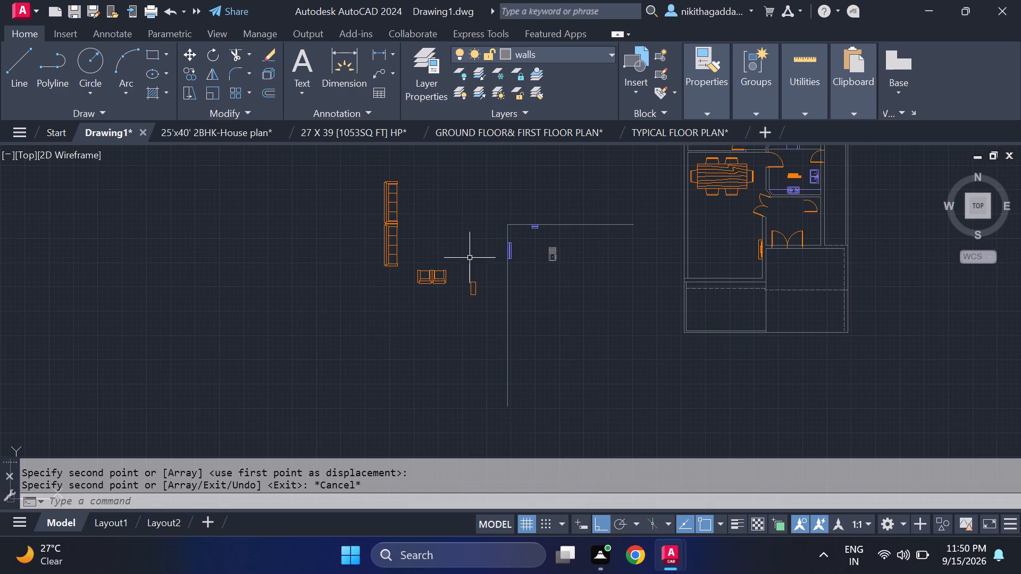
{"action": "scroll", "coordinate": [467, 255], "scroll_direction": "up", "scroll_amount": 1}
{"action": "left_click", "coordinate": [456, 264]}
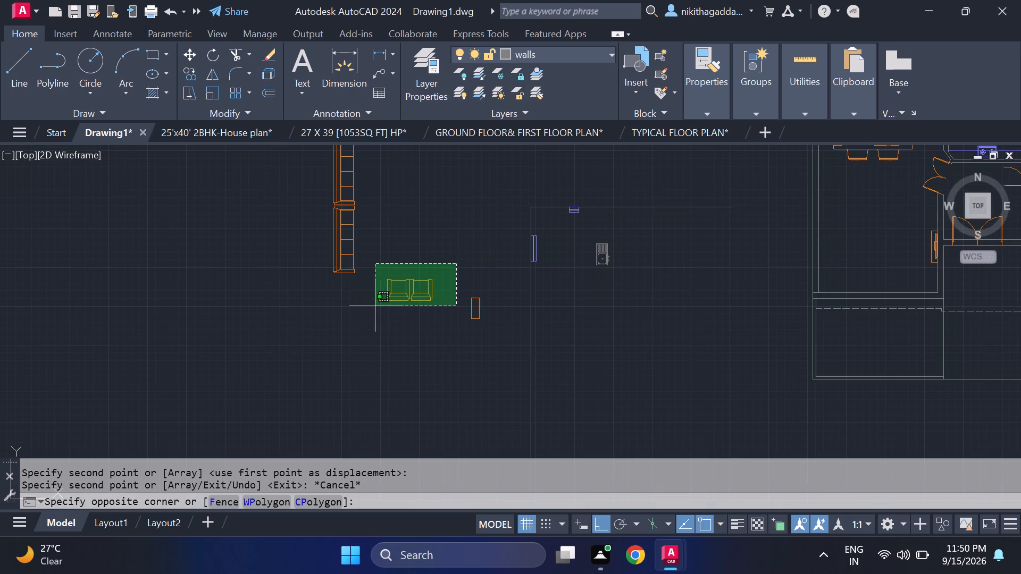
{"action": "left_click", "coordinate": [375, 306]}
{"action": "type", "text": "mi"}
{"action": "key", "text": "Return"}
{"action": "middle_click_drag", "start_coordinate": [367, 214], "coordinate": [372, 308]}
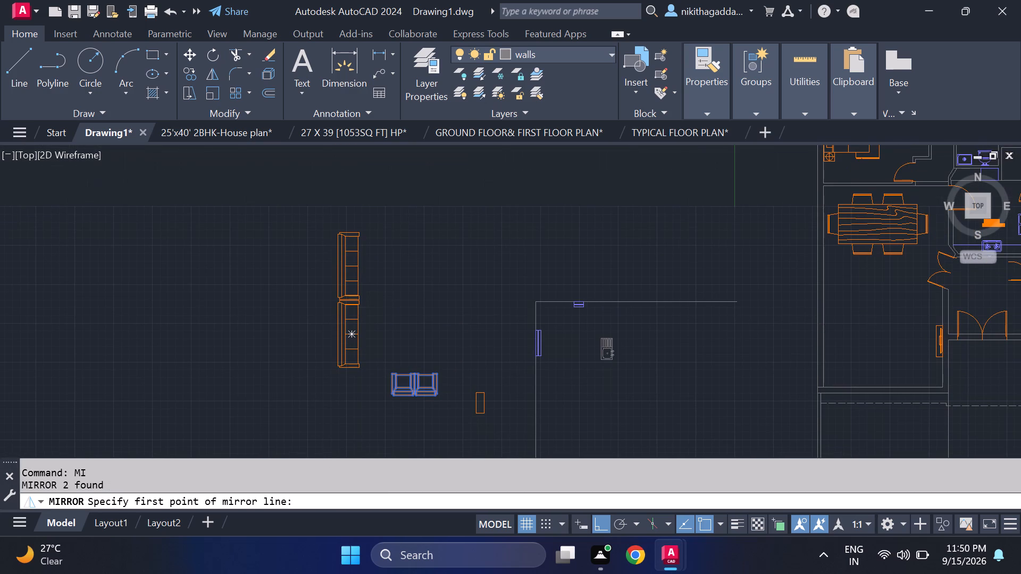
{"action": "left_click", "coordinate": [373, 293]}
{"action": "left_click", "coordinate": [443, 290]}
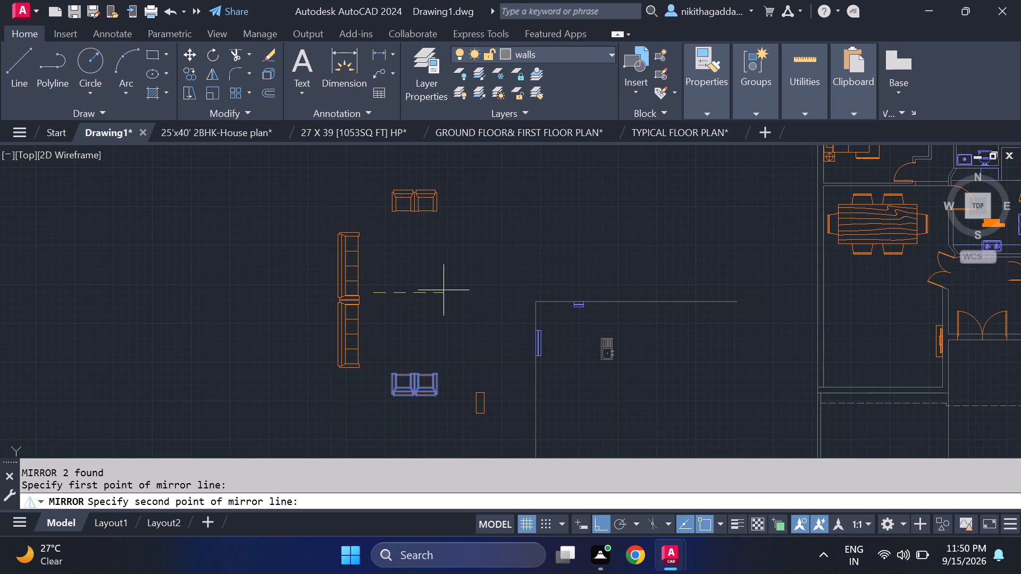
{"action": "type", "text": "no"}
{"action": "key", "text": "Return"}
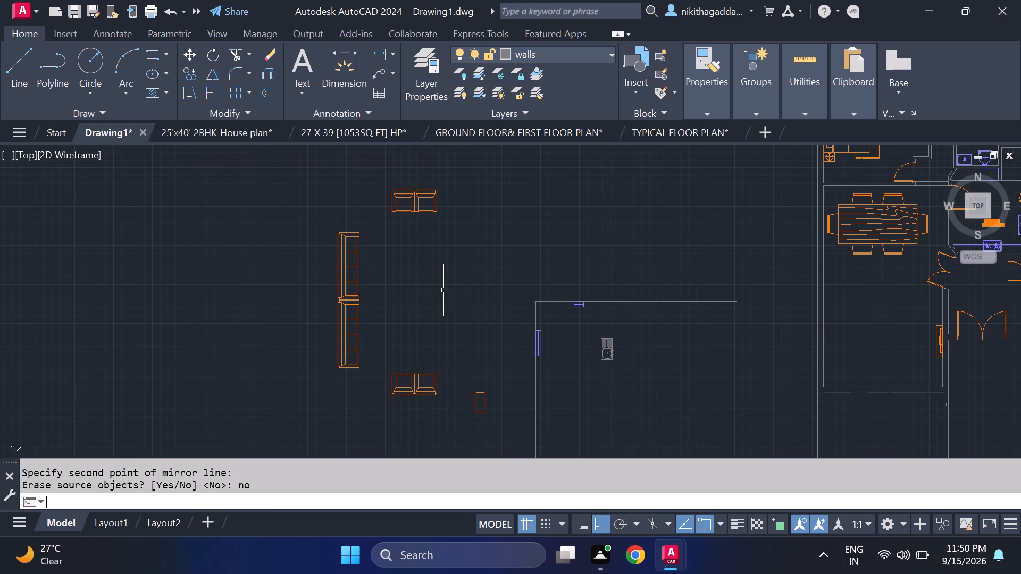
Move the lower armchair pair by its upper-left corner to the lower-right corner of the bottom sofa, with Ortho off.
{"action": "left_click", "coordinate": [462, 356]}
{"action": "left_click", "coordinate": [382, 411]}
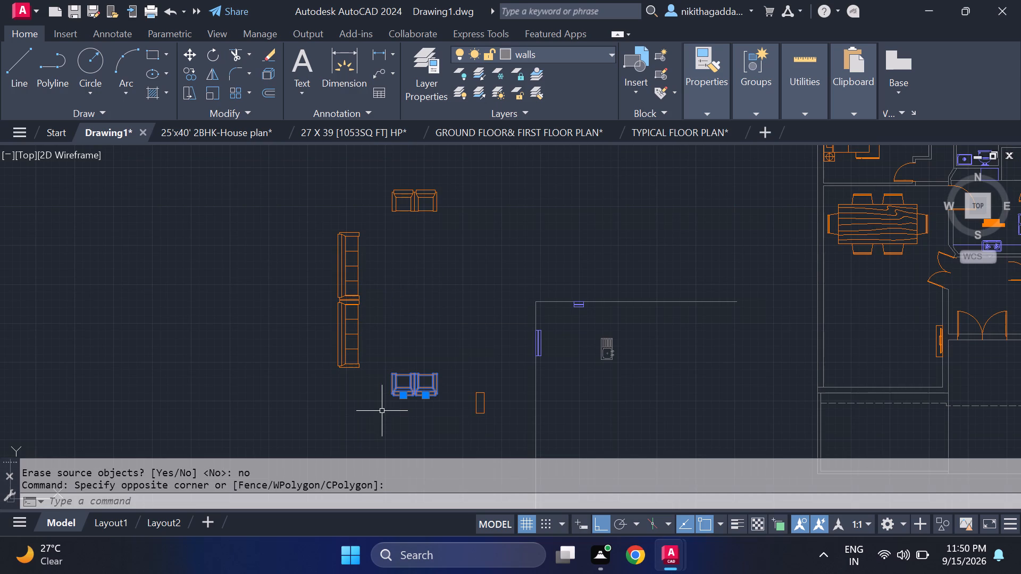
{"action": "key", "text": "m"}
{"action": "key", "text": "Return"}
{"action": "scroll", "coordinate": [453, 398], "scroll_direction": "up", "scroll_amount": 2}
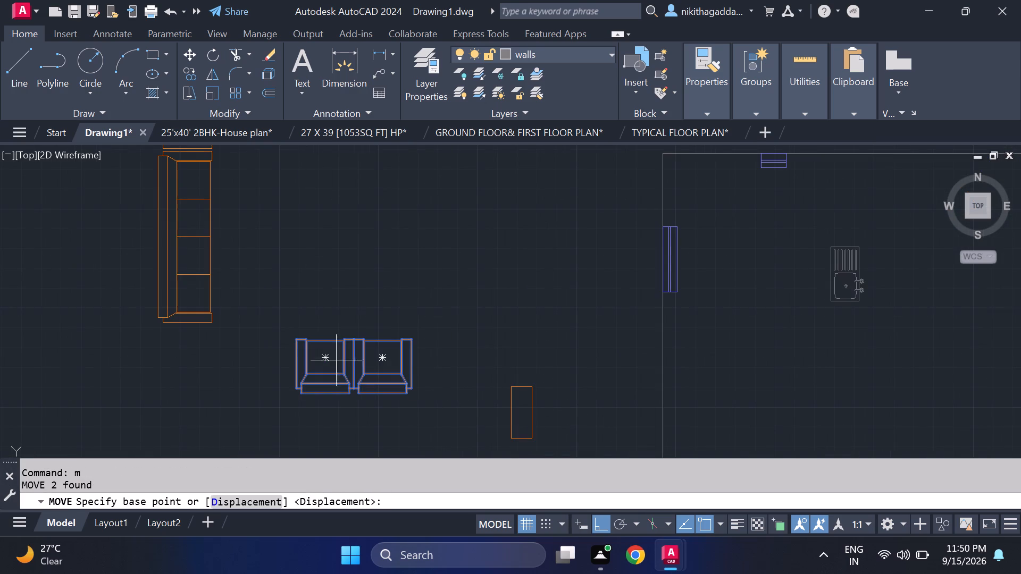
{"action": "left_click", "coordinate": [293, 340]}
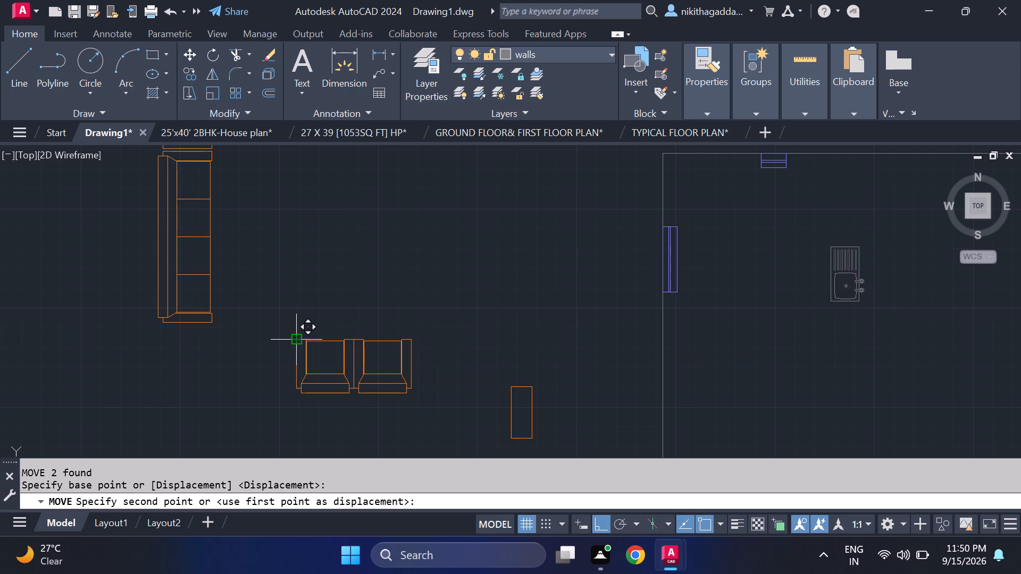
{"action": "scroll", "coordinate": [249, 326], "scroll_direction": "up", "scroll_amount": 1}
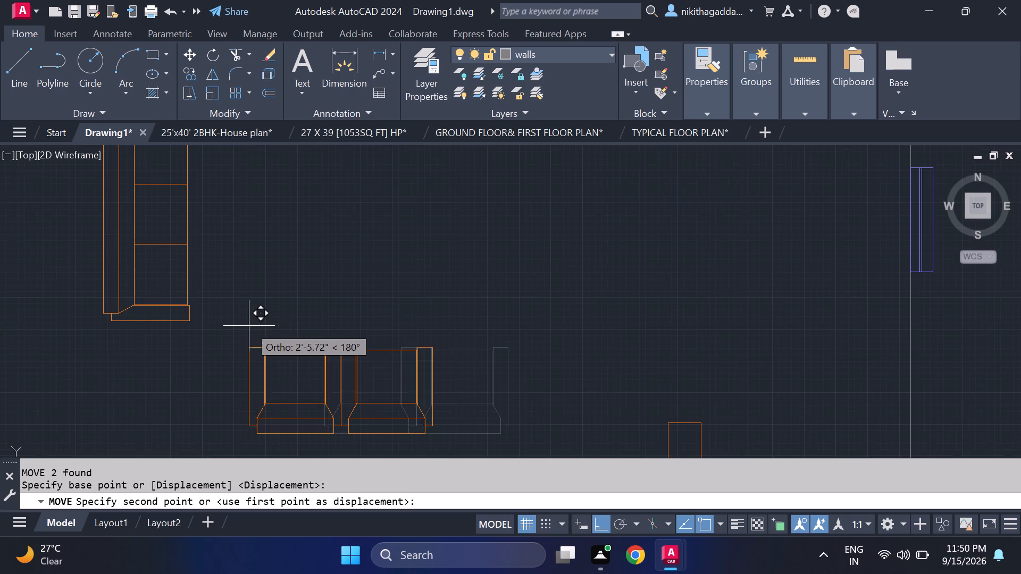
{"action": "key", "text": "F8"}
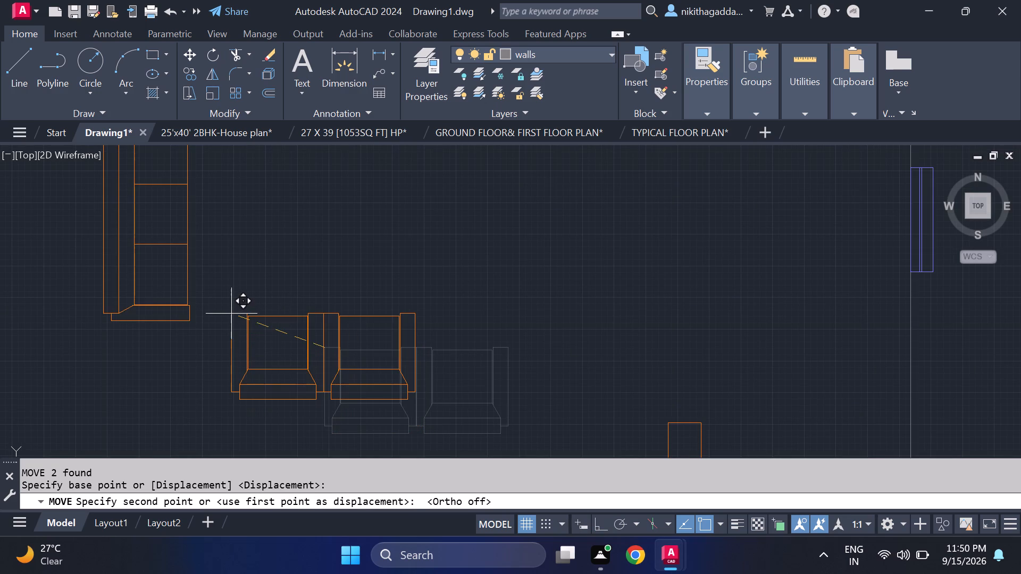
{"action": "left_click", "coordinate": [193, 323]}
Move the upper armchair pair by its lower-left corner to the upper-right corner of the top sofa.
{"action": "scroll", "coordinate": [345, 271], "scroll_direction": "down", "scroll_amount": 2}
{"action": "middle_click_drag", "start_coordinate": [349, 257], "coordinate": [356, 343]}
{"action": "middle_click_drag", "start_coordinate": [356, 254], "coordinate": [362, 350]}
{"action": "left_click", "coordinate": [414, 184]}
{"action": "left_click", "coordinate": [314, 249]}
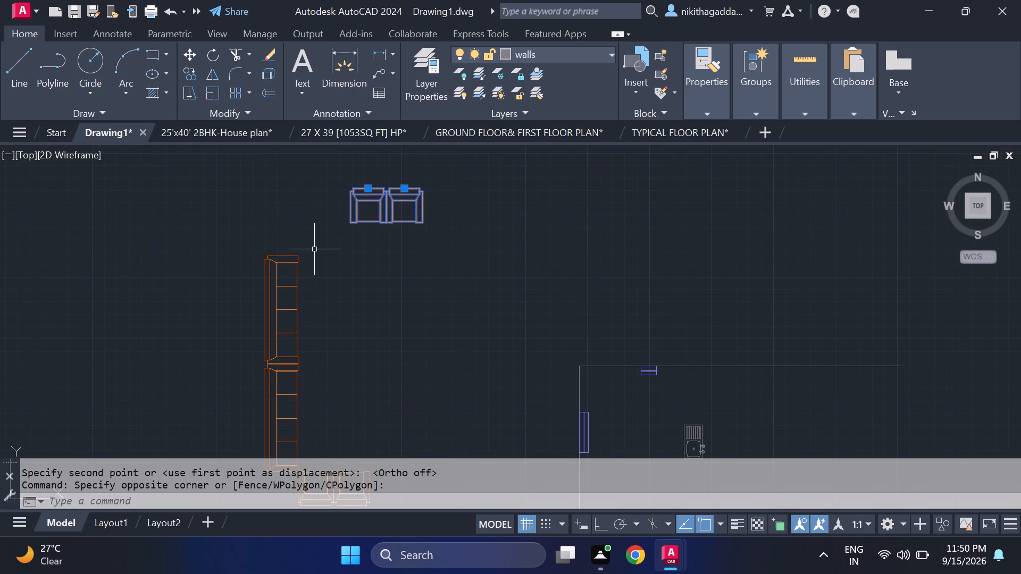
{"action": "key", "text": "m"}
{"action": "key", "text": "Return"}
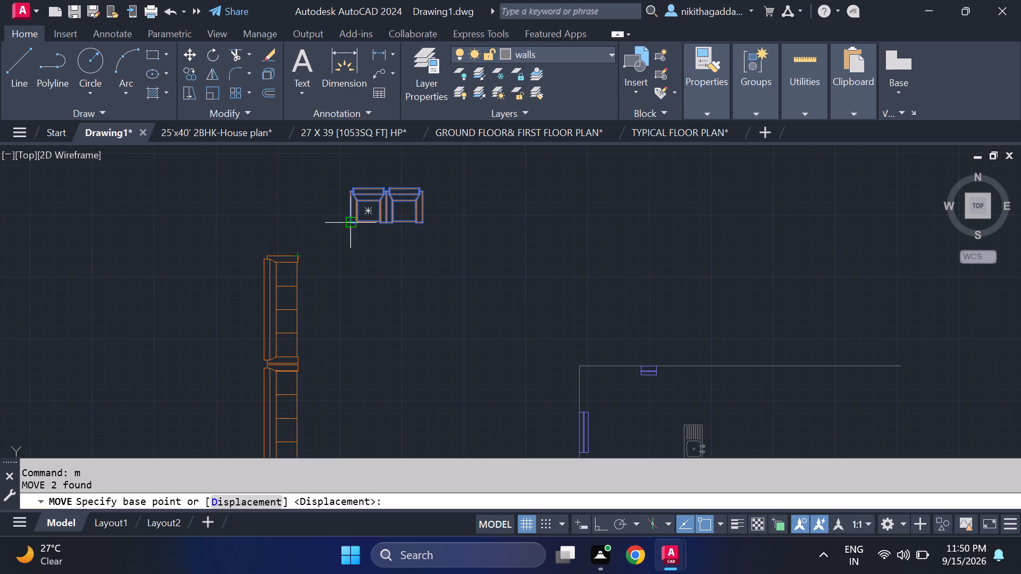
{"action": "scroll", "coordinate": [349, 227], "scroll_direction": "up", "scroll_amount": 2}
{"action": "left_click", "coordinate": [349, 216]}
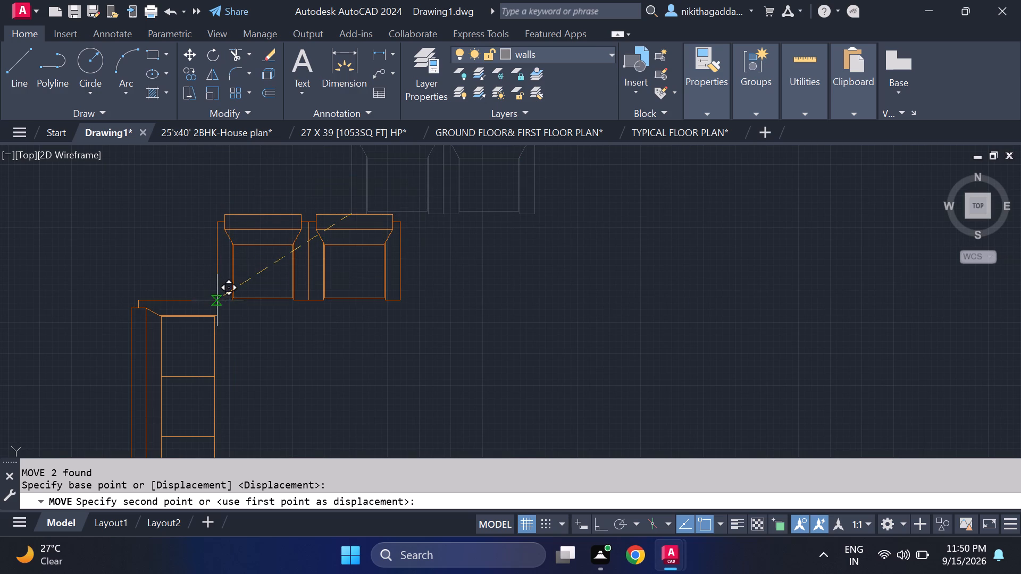
{"action": "left_click", "coordinate": [218, 299]}
Move the small rectangular piece by its lower-left corner to the open space facing the upper sofa.
{"action": "scroll", "coordinate": [442, 298], "scroll_direction": "down", "scroll_amount": 4}
{"action": "middle_click_drag", "start_coordinate": [491, 312], "coordinate": [463, 265]}
{"action": "scroll", "coordinate": [456, 360], "scroll_direction": "up", "scroll_amount": 1}
{"action": "left_click", "coordinate": [476, 344]}
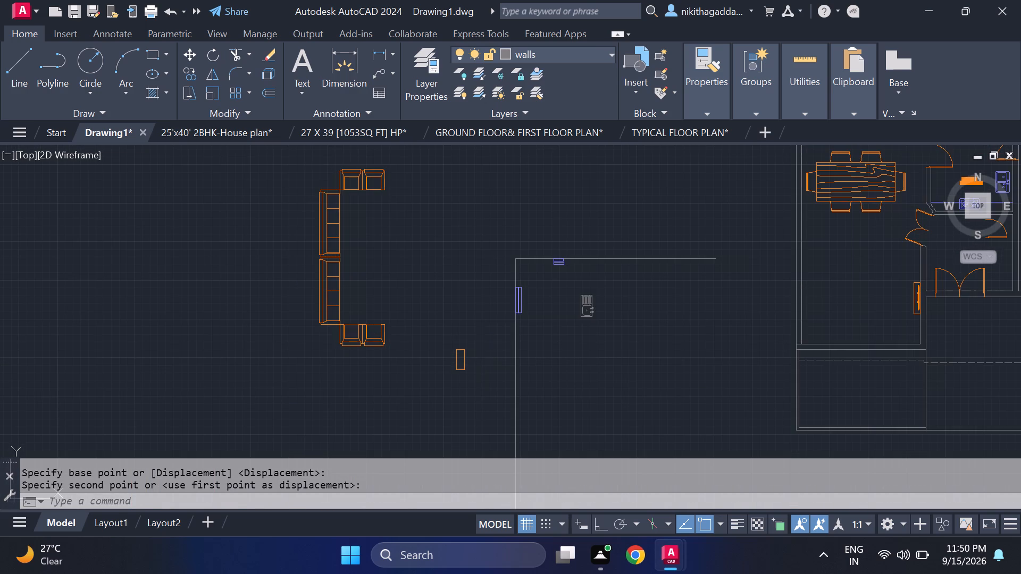
{"action": "left_click", "coordinate": [439, 389]}
{"action": "key", "text": "m"}
{"action": "key", "text": "Return"}
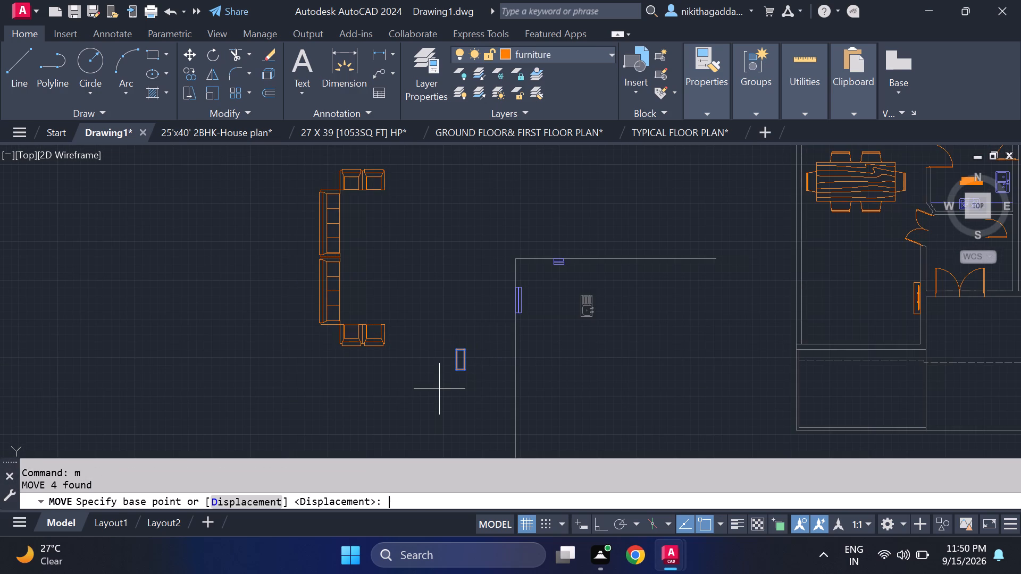
{"action": "left_click", "coordinate": [454, 376]}
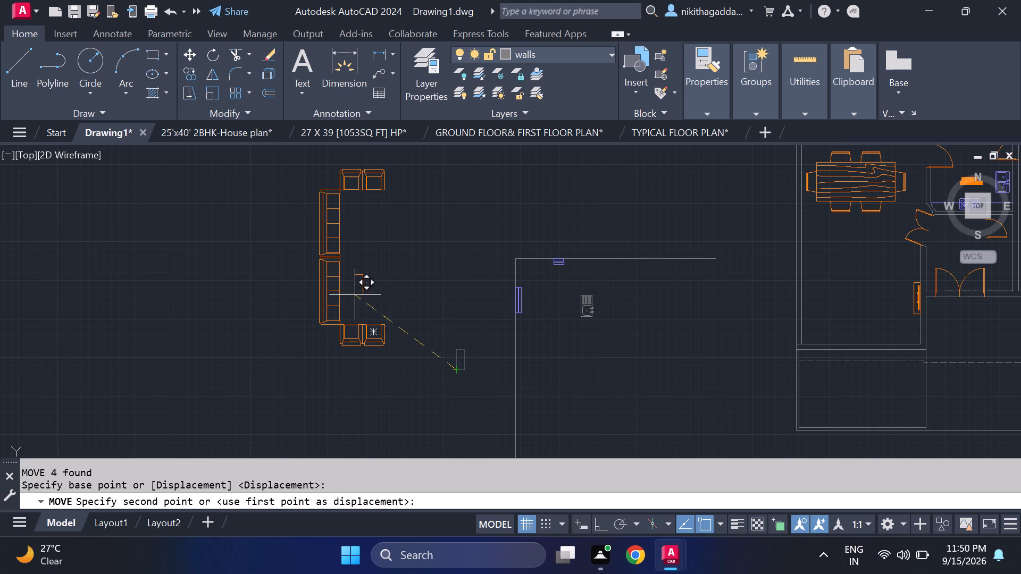
{"action": "scroll", "coordinate": [359, 244], "scroll_direction": "up", "scroll_amount": 2}
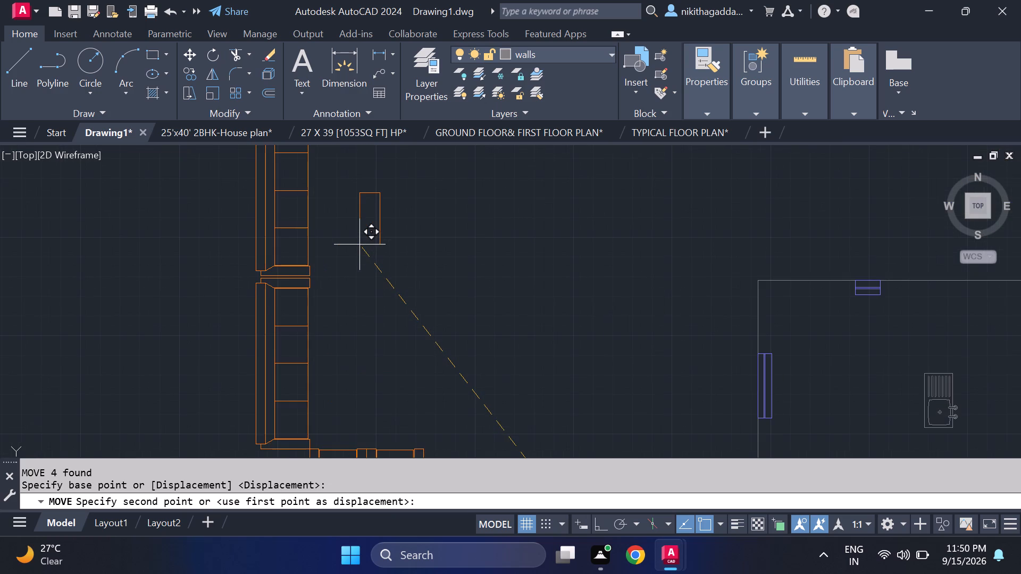
{"action": "left_click", "coordinate": [350, 214]}
Copy the small rectangular piece downward so that a second one stands facing the lower sofa.
{"action": "left_click_drag", "start_coordinate": [390, 151], "coordinate": [382, 162]}
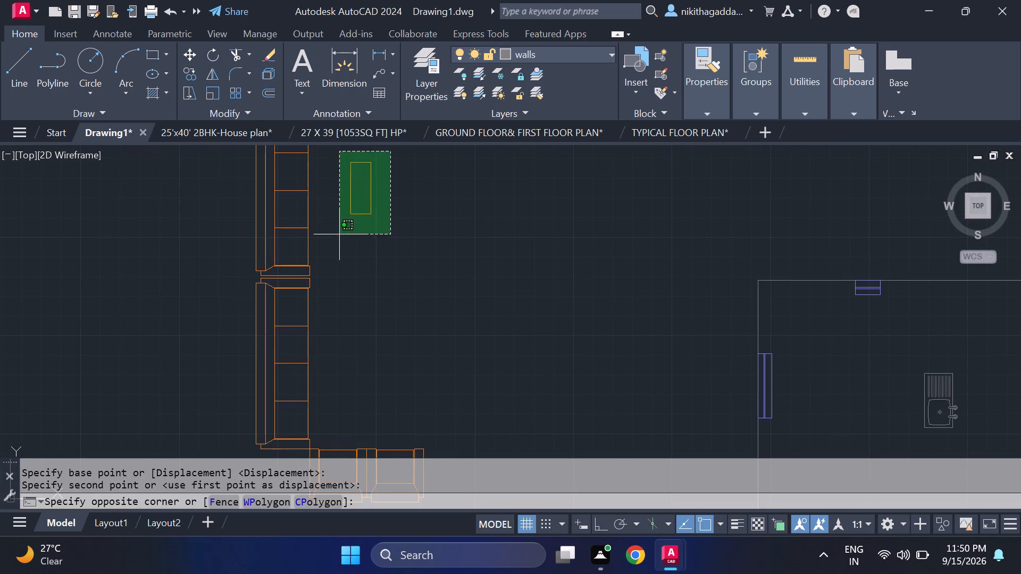
{"action": "left_click", "coordinate": [338, 243]}
{"action": "type", "text": "co"}
{"action": "key", "text": "Return"}
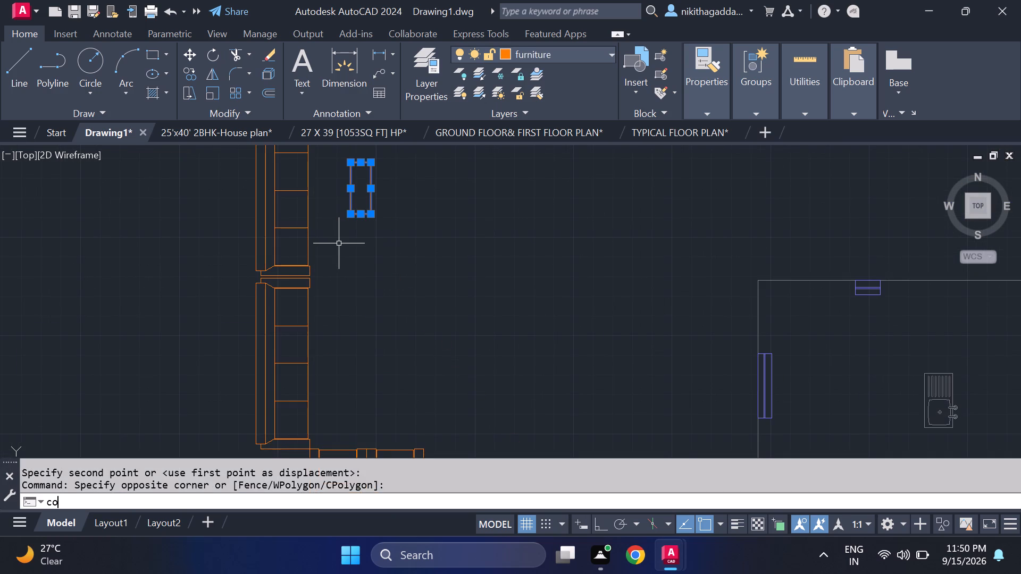
{"action": "left_click", "coordinate": [362, 217]}
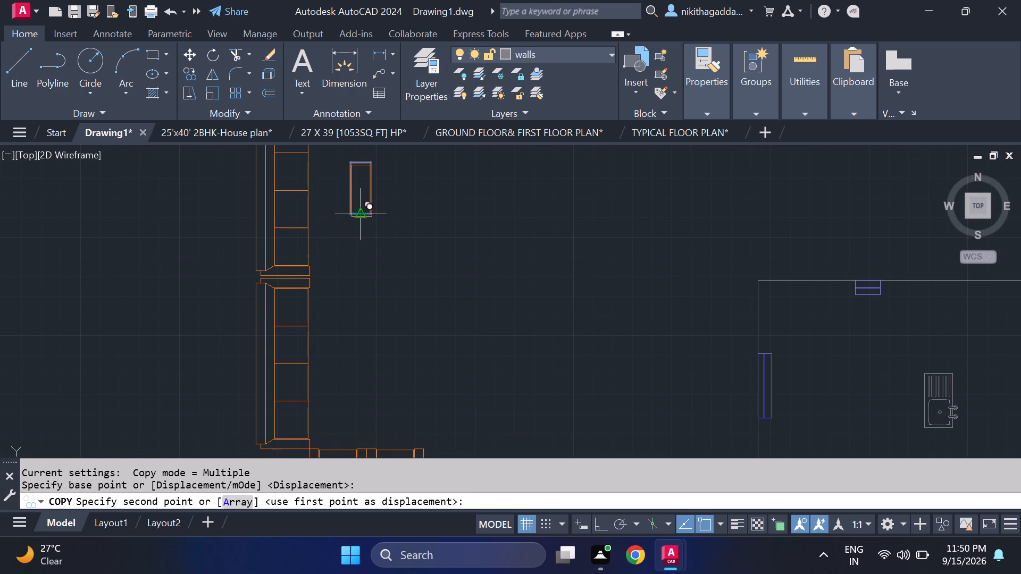
{"action": "left_click", "coordinate": [365, 368]}
{"action": "scroll", "coordinate": [440, 353], "scroll_direction": "down", "scroll_amount": 3}
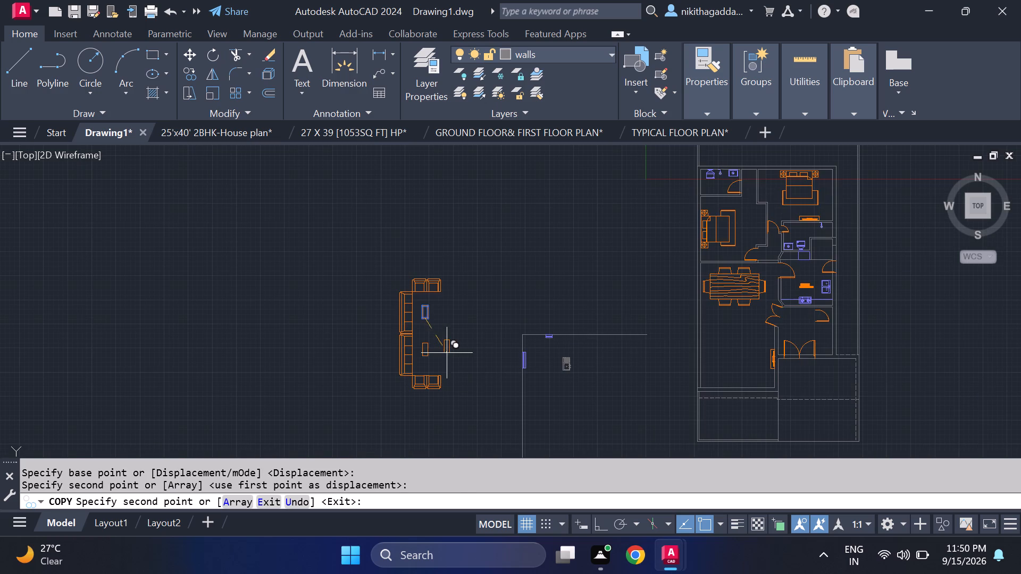
{"action": "key", "text": "Escape"}
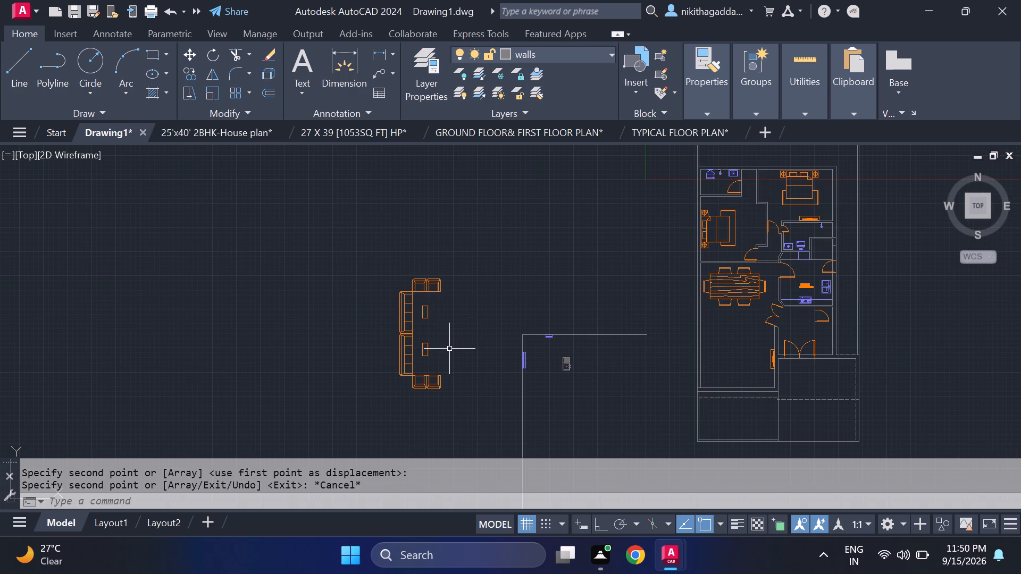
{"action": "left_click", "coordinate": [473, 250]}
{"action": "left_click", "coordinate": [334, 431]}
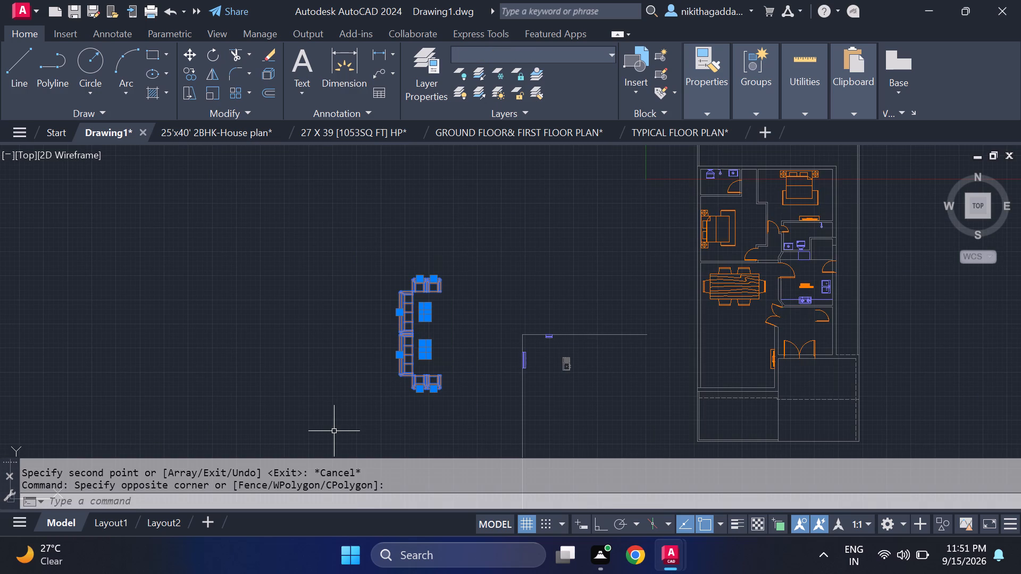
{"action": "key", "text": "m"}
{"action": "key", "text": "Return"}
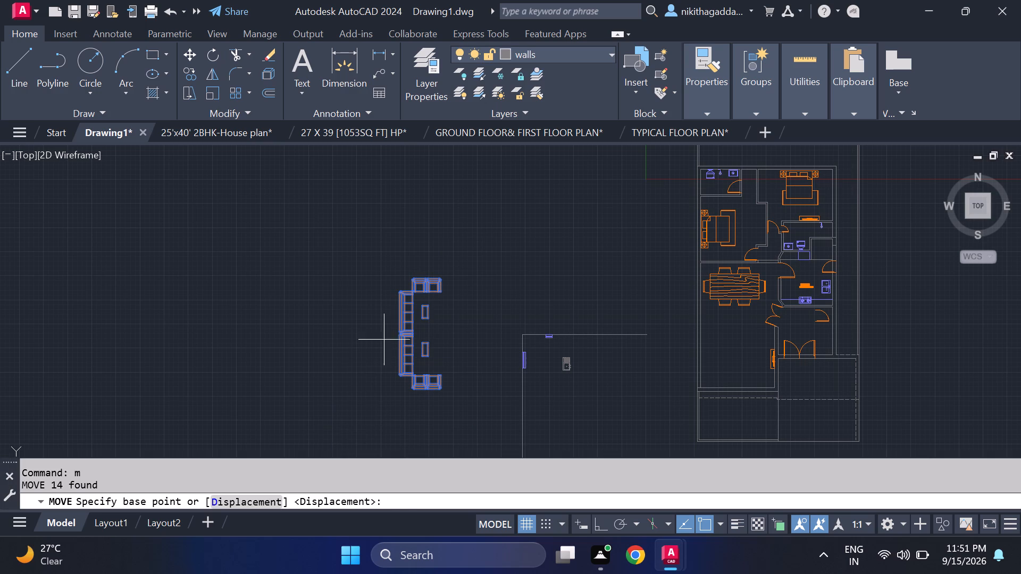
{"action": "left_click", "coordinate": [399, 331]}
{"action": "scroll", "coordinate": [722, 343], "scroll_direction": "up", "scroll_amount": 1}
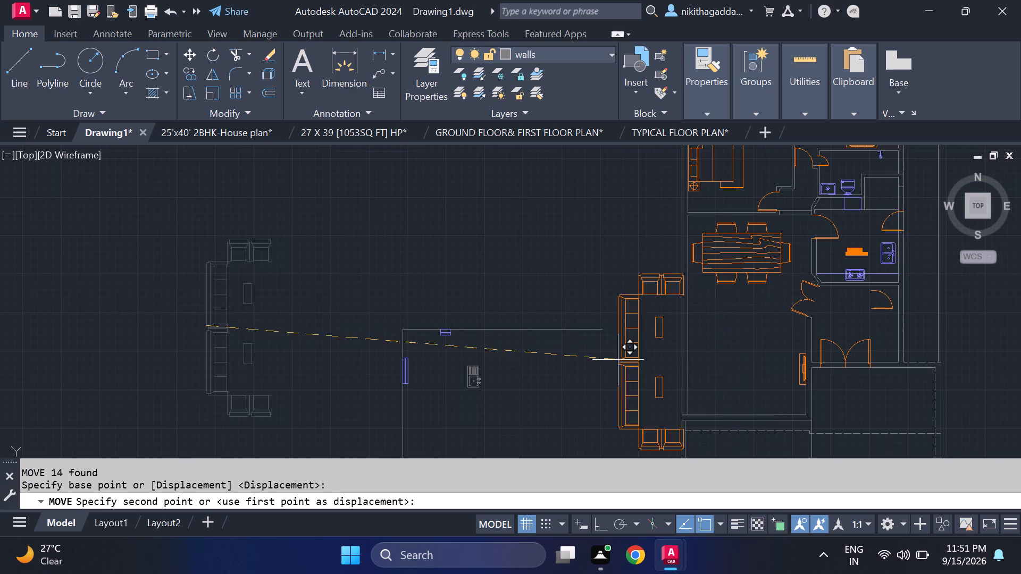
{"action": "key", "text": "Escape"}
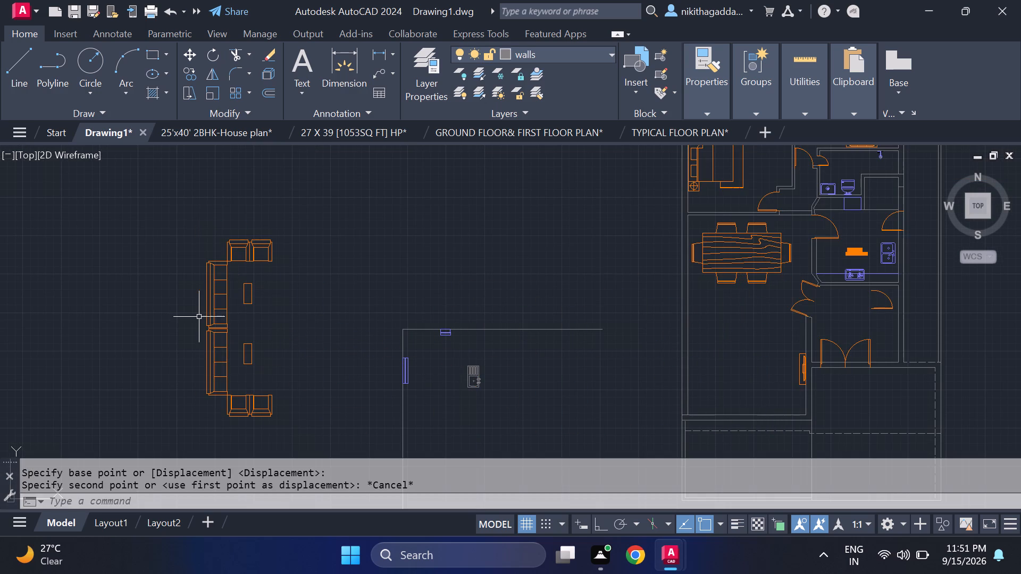
Scale the whole seating group down by eye, using the back of the joint between the two sofas as base point.
{"action": "left_click_drag", "start_coordinate": [372, 203], "coordinate": [357, 222]}
{"action": "left_click", "coordinate": [98, 398]}
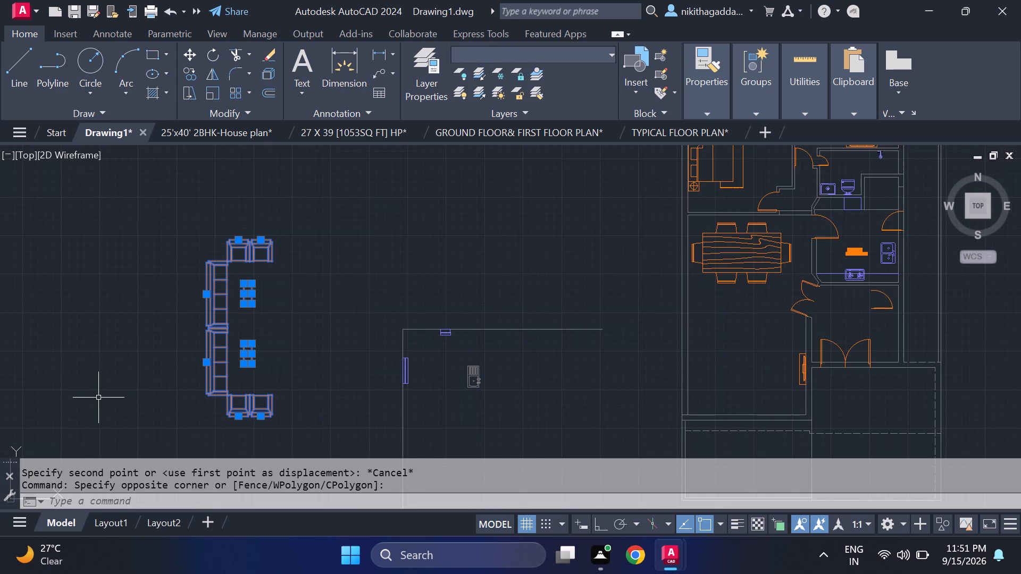
{"action": "type", "text": "sca"}
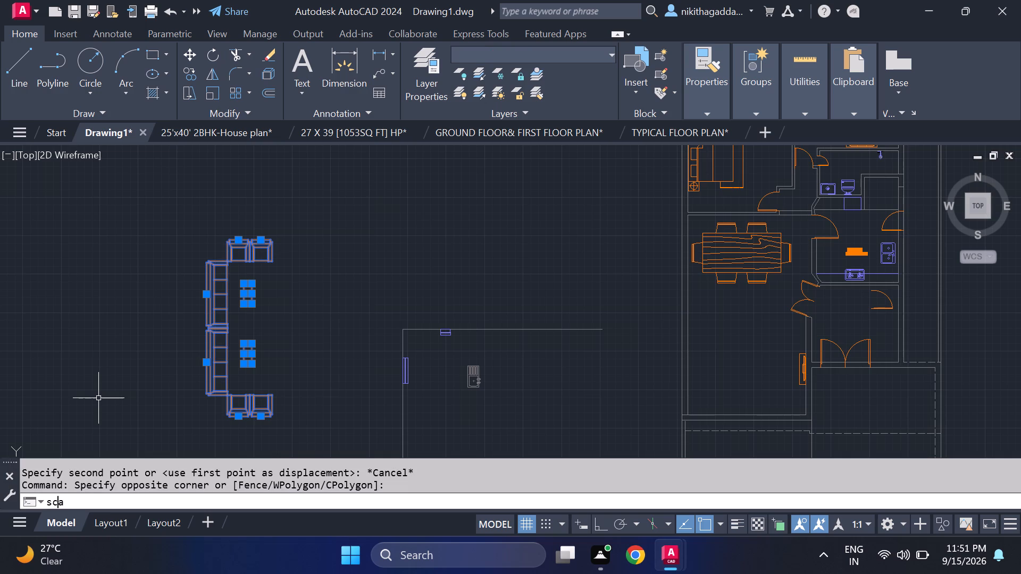
{"action": "type", "text": "le"}
{"action": "key", "text": "Return"}
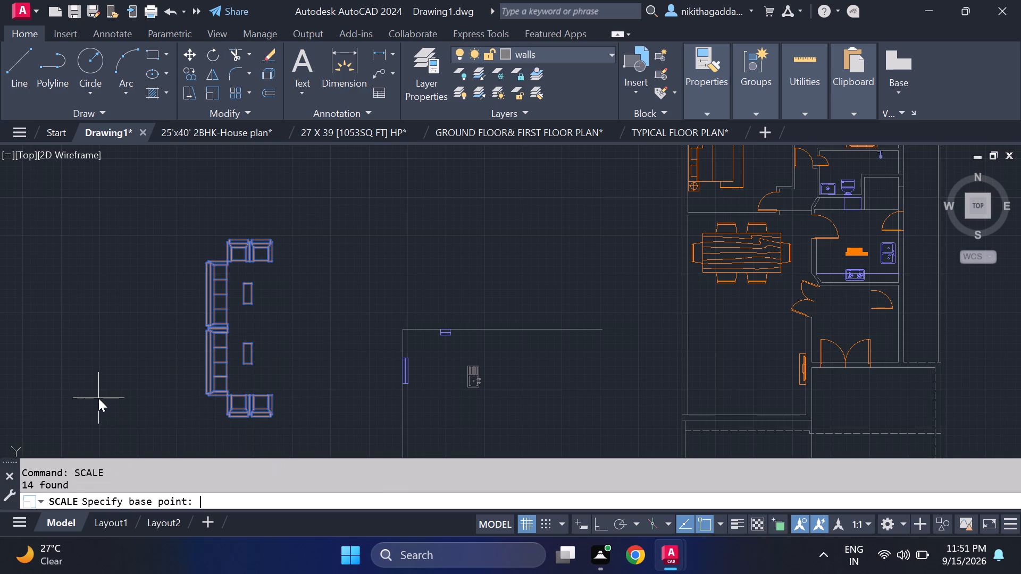
{"action": "left_click", "coordinate": [209, 332]}
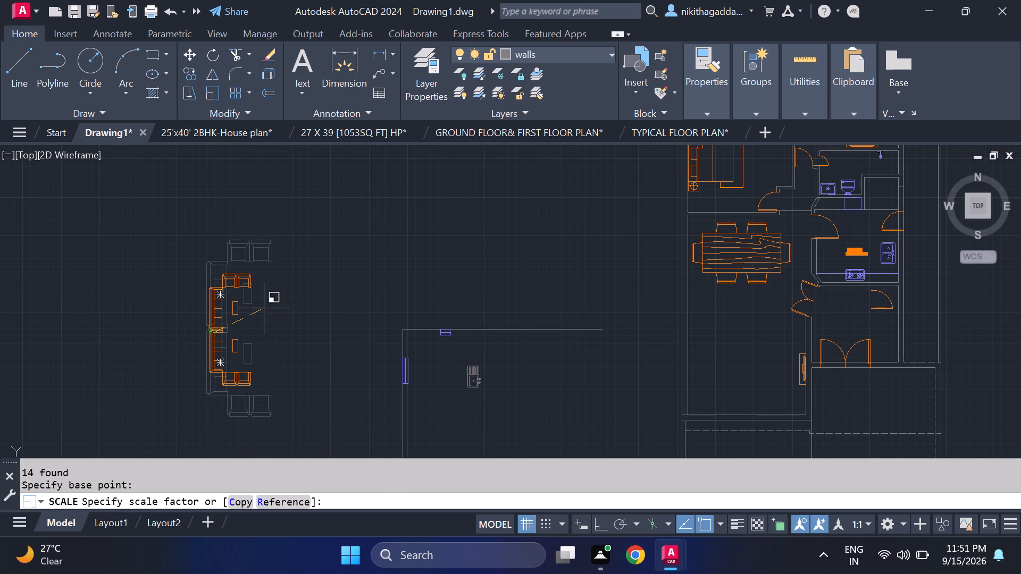
{"action": "left_click", "coordinate": [270, 302]}
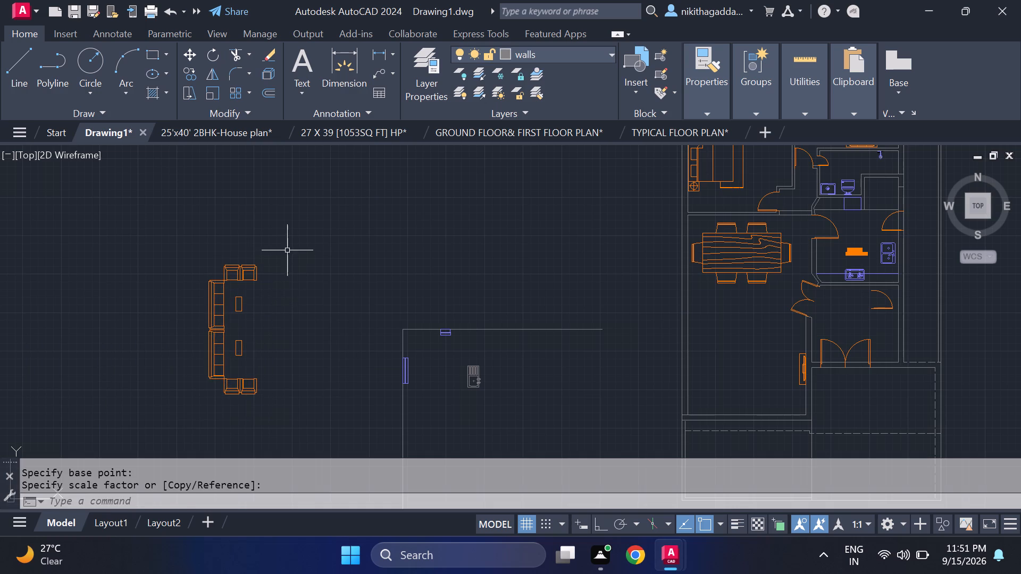
Move the seating group by the back of the sofa joint into the living room, below the dining table near the left wall.
{"action": "left_click_drag", "start_coordinate": [303, 262], "coordinate": [296, 274]}
{"action": "left_click", "coordinate": [131, 425]}
{"action": "key", "text": "m"}
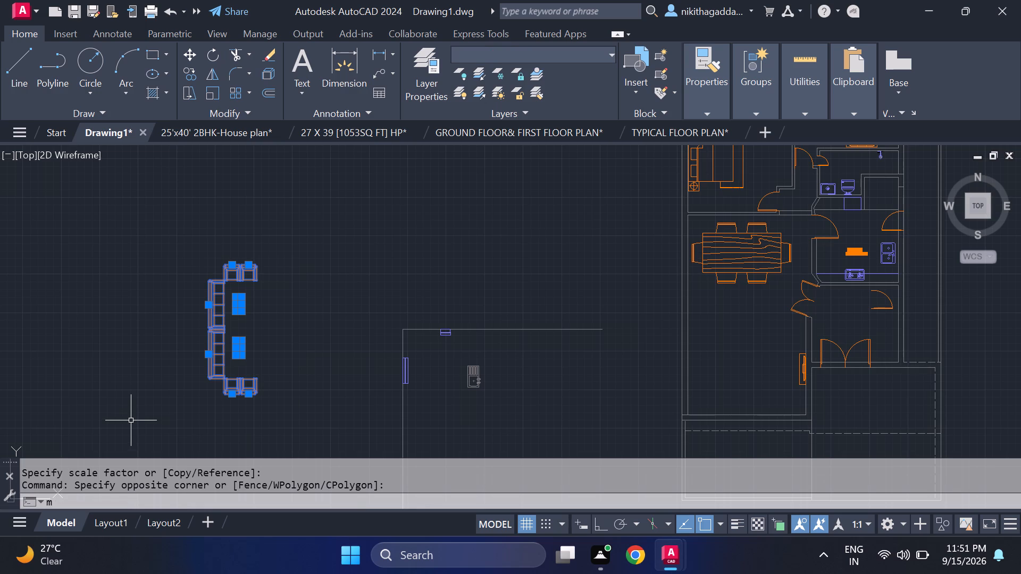
{"action": "key", "text": "Return"}
{"action": "left_click", "coordinate": [204, 328]}
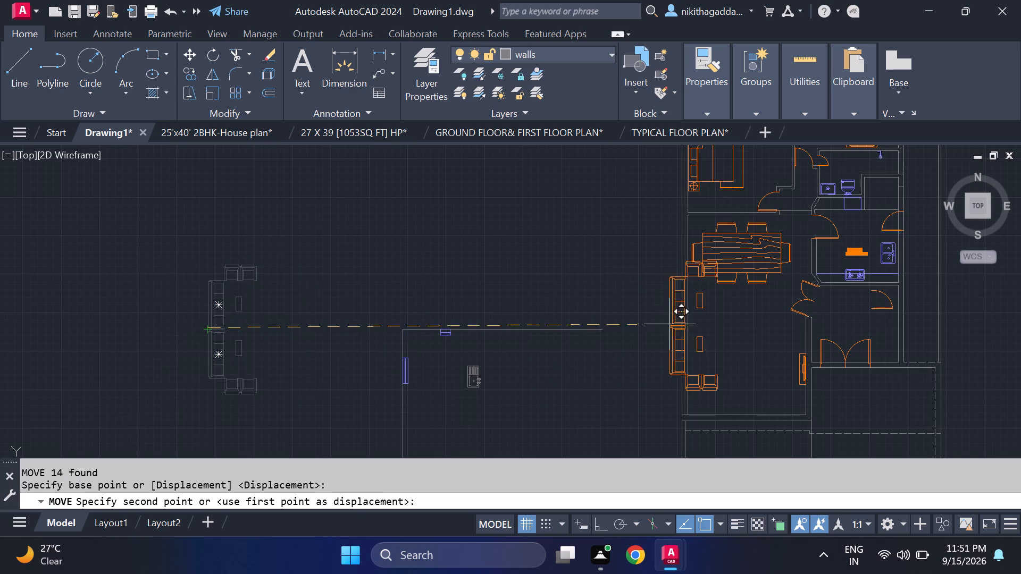
{"action": "scroll", "coordinate": [692, 348], "scroll_direction": "up", "scroll_amount": 2}
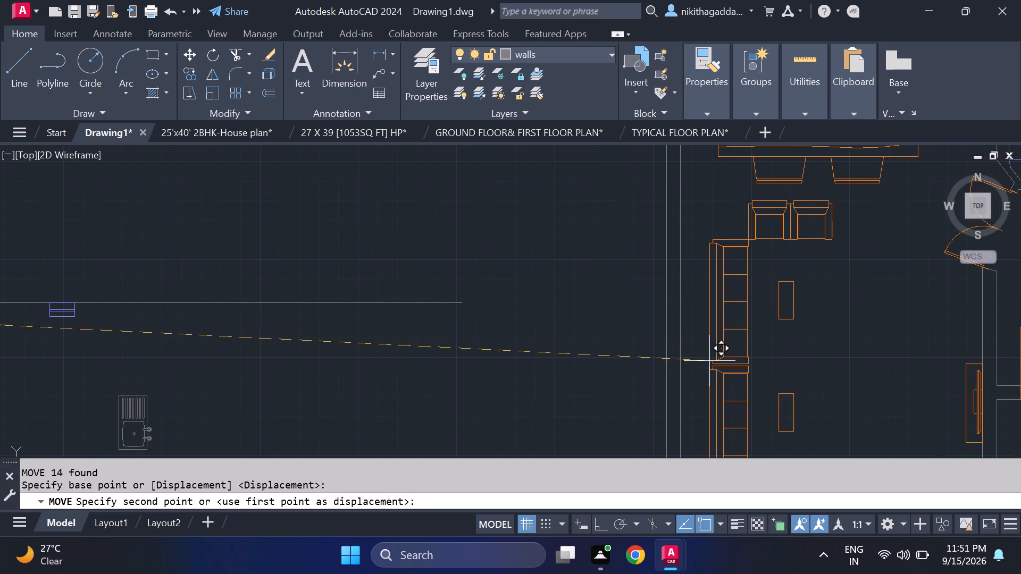
{"action": "middle_click_drag", "start_coordinate": [709, 361], "coordinate": [625, 291]}
{"action": "scroll", "coordinate": [638, 299], "scroll_direction": "down", "scroll_amount": 1}
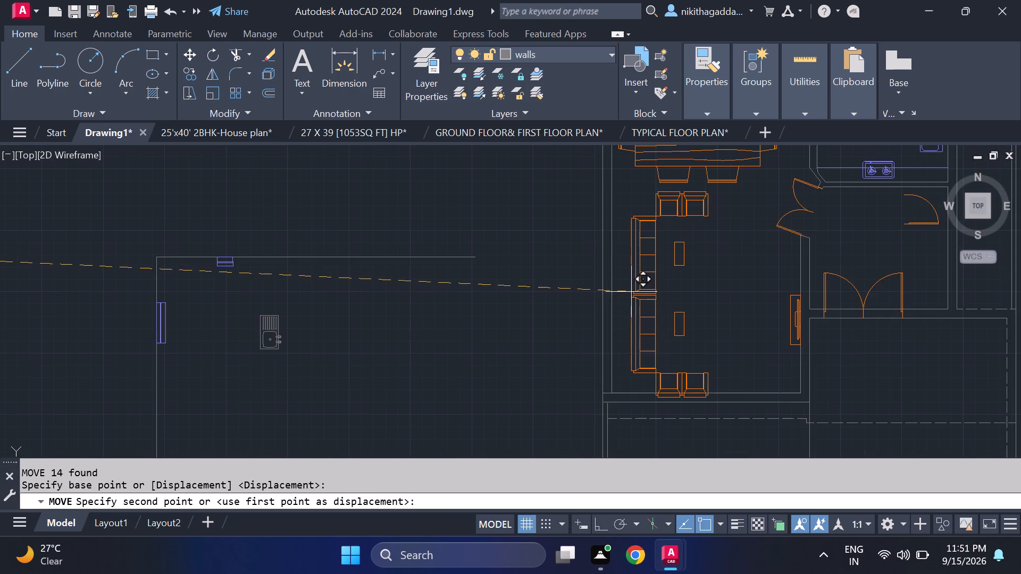
{"action": "left_click", "coordinate": [629, 286]}
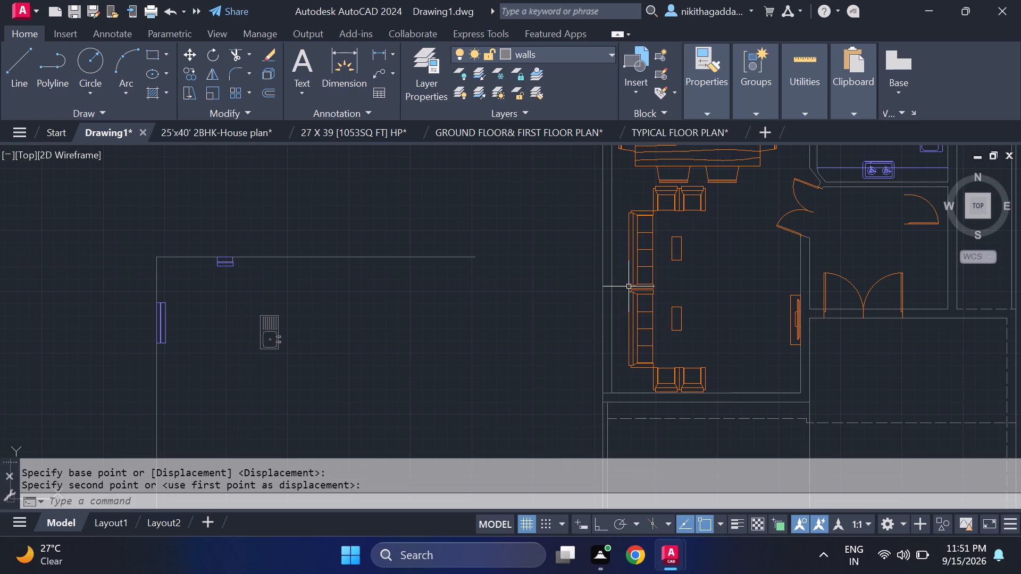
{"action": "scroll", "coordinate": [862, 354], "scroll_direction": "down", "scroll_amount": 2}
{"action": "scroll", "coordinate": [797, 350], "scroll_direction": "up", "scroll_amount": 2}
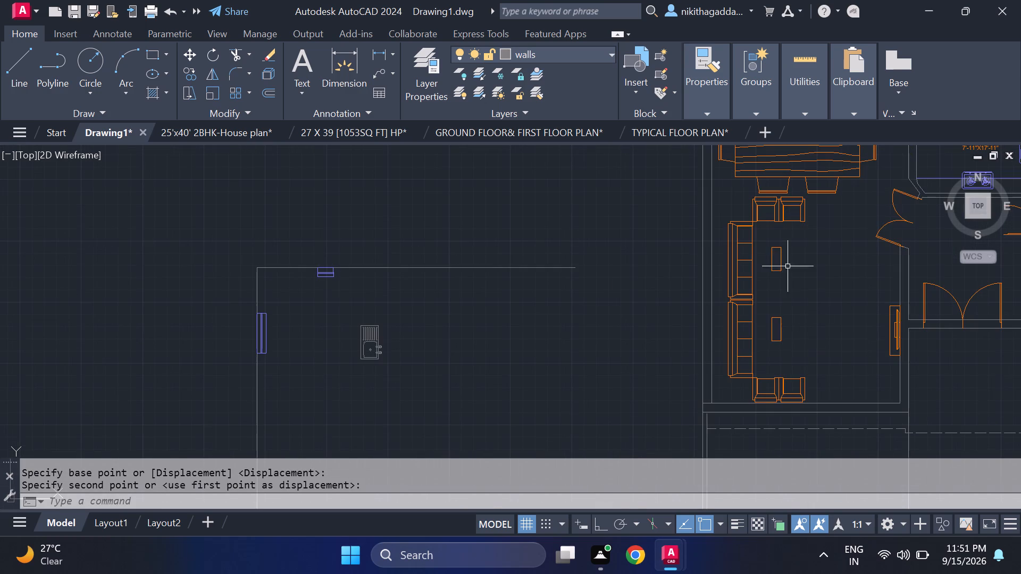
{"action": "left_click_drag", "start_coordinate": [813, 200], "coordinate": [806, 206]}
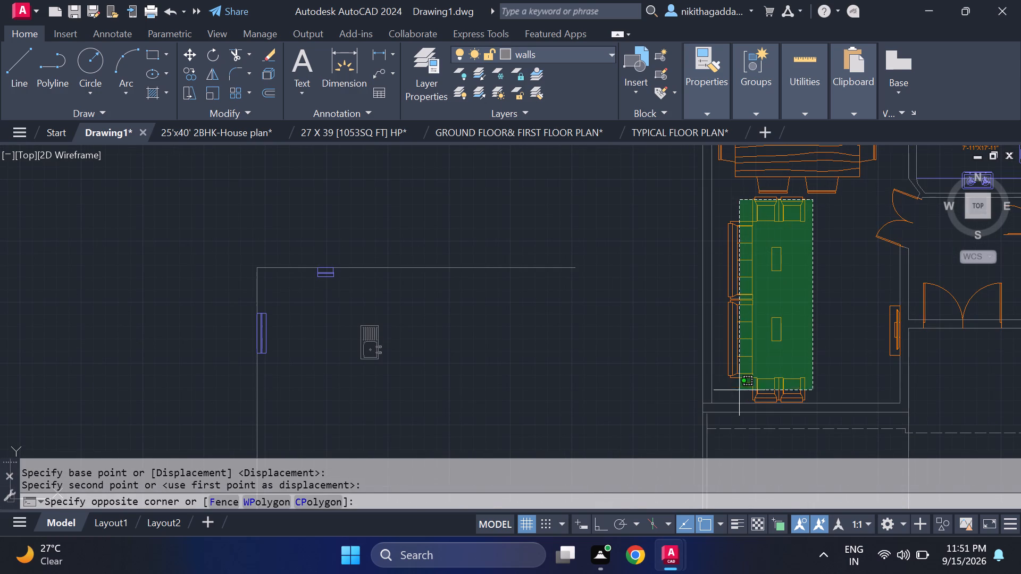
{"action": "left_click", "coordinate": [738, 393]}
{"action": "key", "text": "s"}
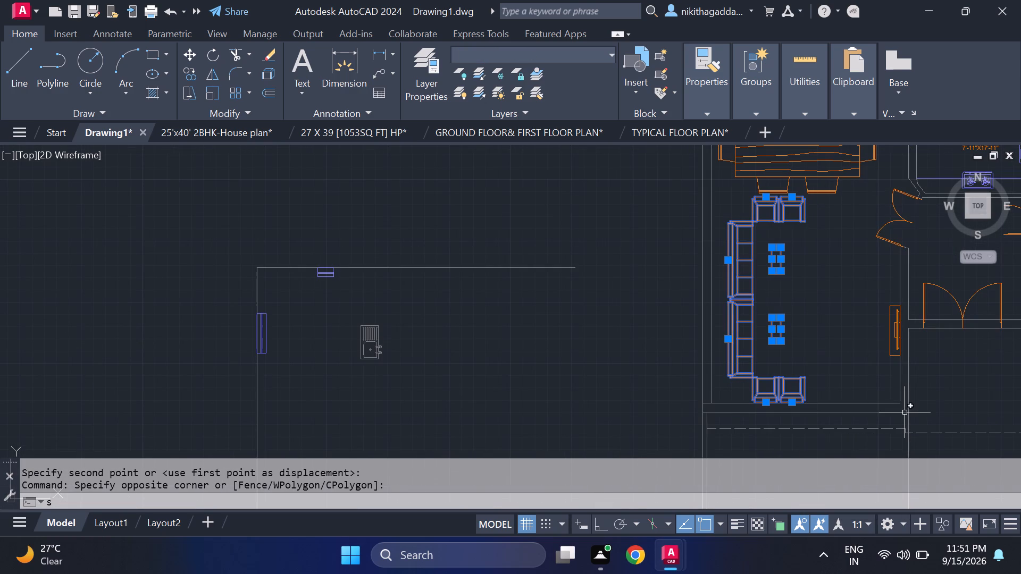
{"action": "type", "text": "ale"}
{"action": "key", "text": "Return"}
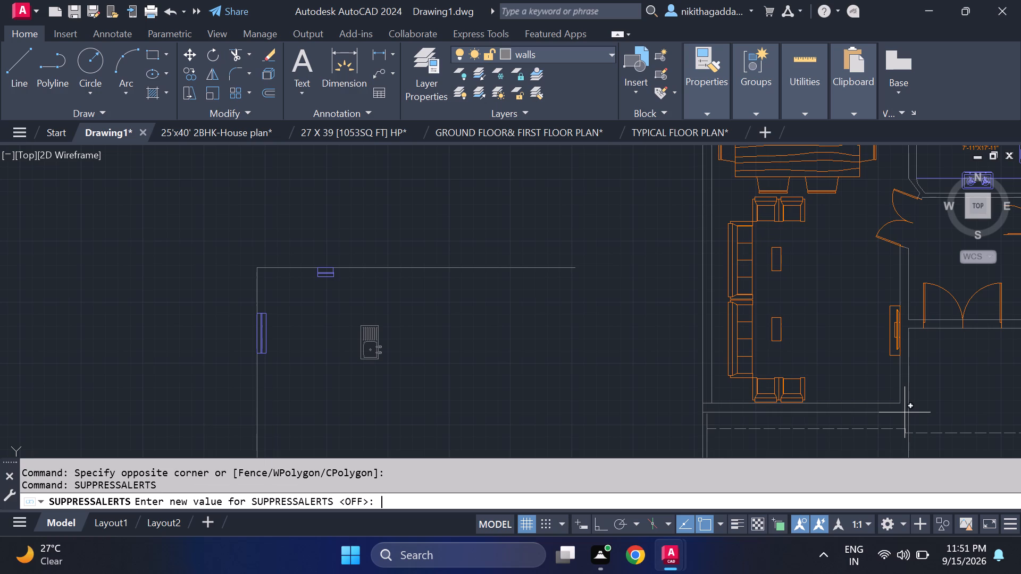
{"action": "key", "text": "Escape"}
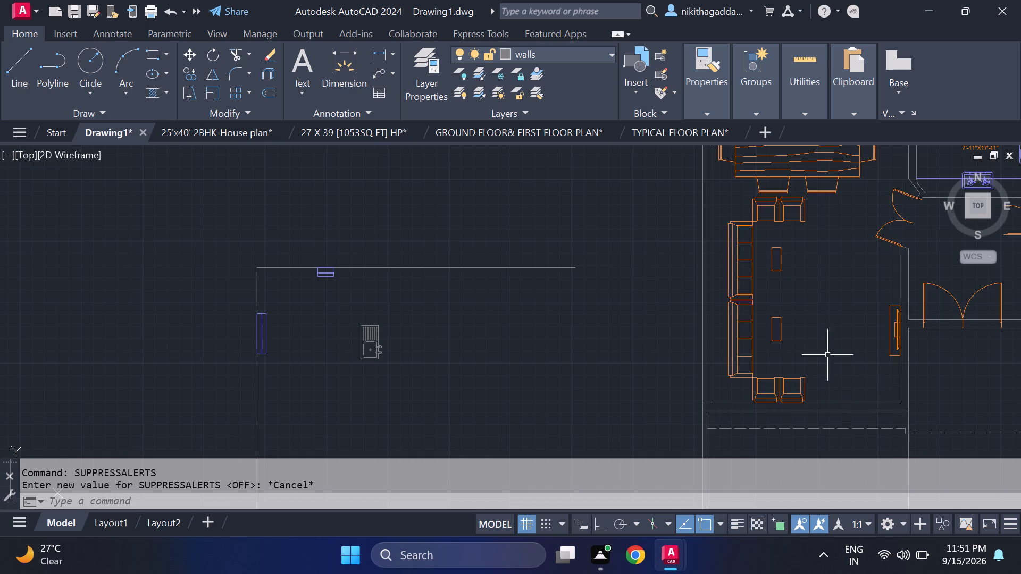
Scale the seating group down slightly more by eye about the front of the sofa joint, leaving clearance below the dining chairs.
{"action": "left_click", "coordinate": [832, 216]}
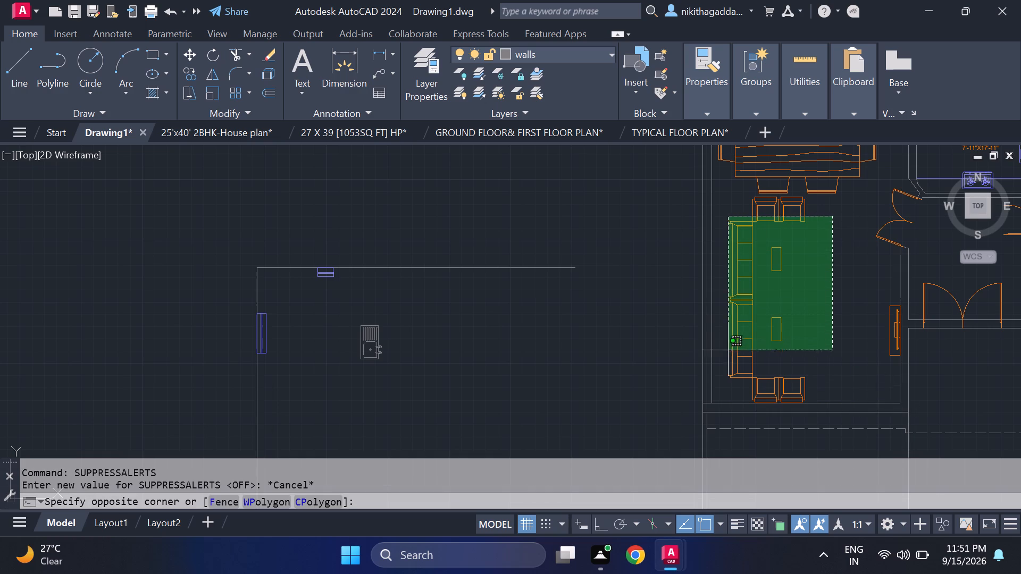
{"action": "left_click", "coordinate": [737, 386]}
{"action": "type", "text": "scale"}
{"action": "key", "text": "Return"}
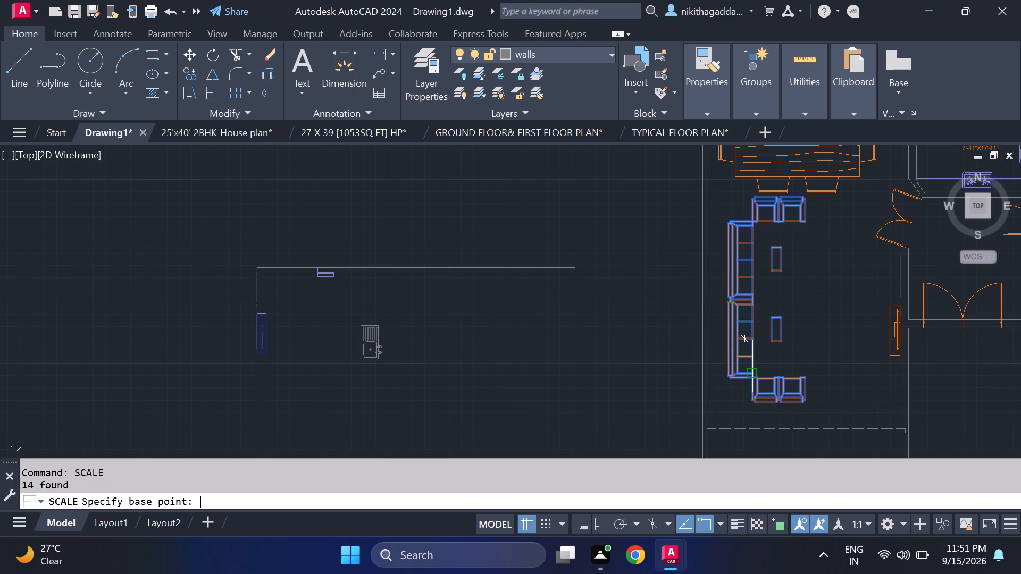
{"action": "left_click", "coordinate": [752, 301]}
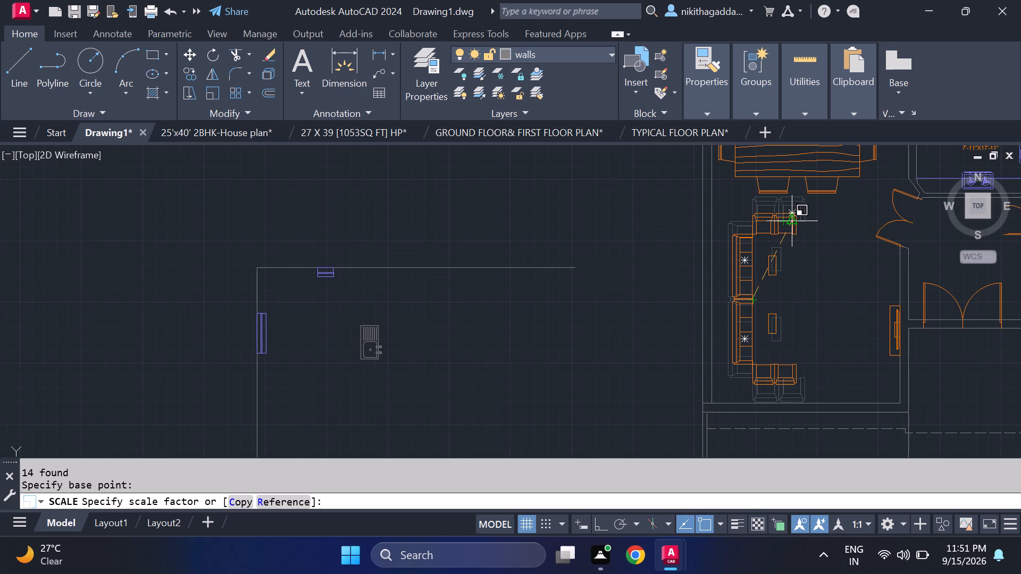
{"action": "left_click", "coordinate": [792, 216]}
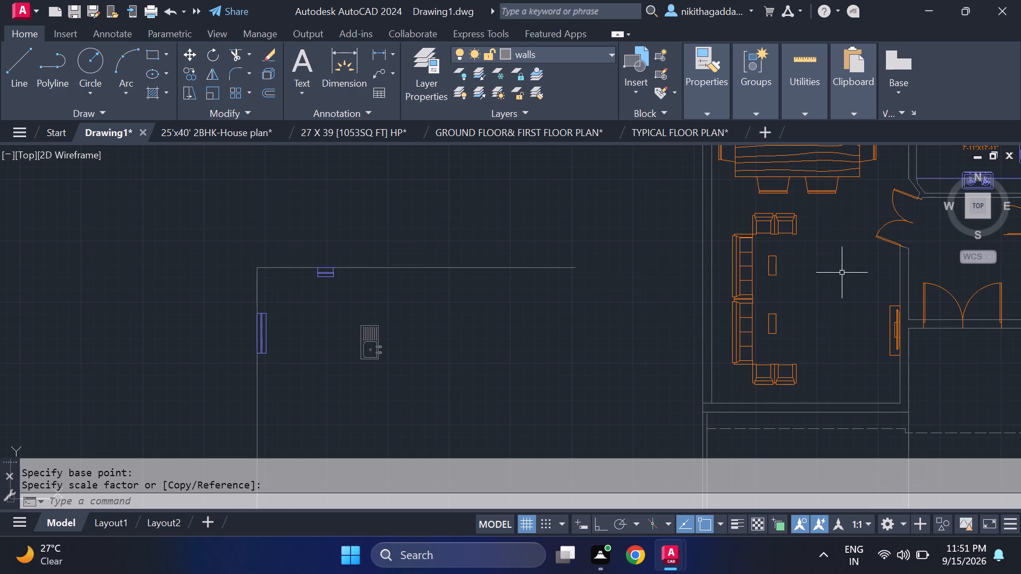
Move the whole seating group by the back of the sofa joint closer to the living room's left wall.
{"action": "left_click", "coordinate": [811, 208]}
{"action": "left_click", "coordinate": [735, 390]}
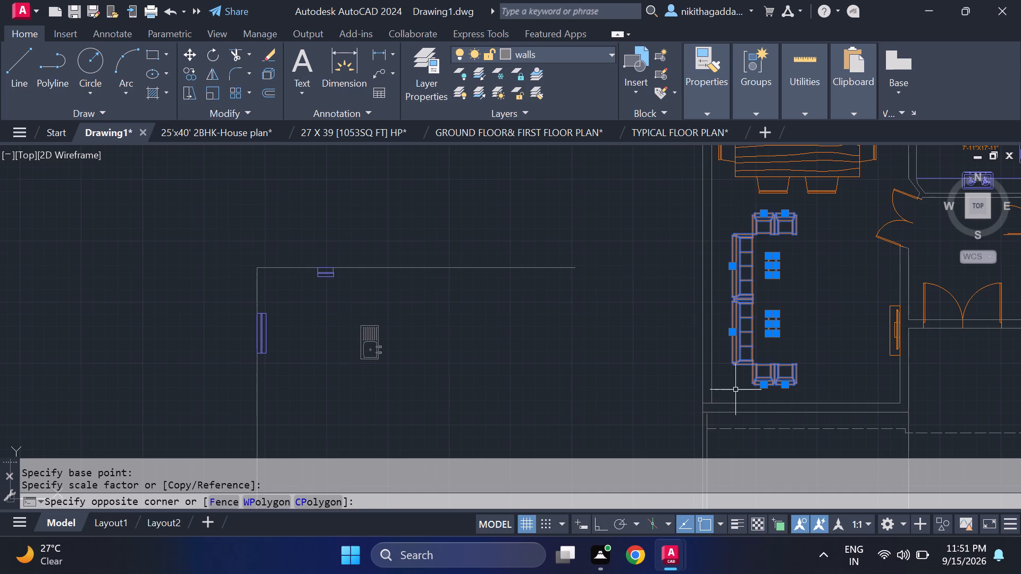
{"action": "key", "text": "m"}
{"action": "key", "text": "Return"}
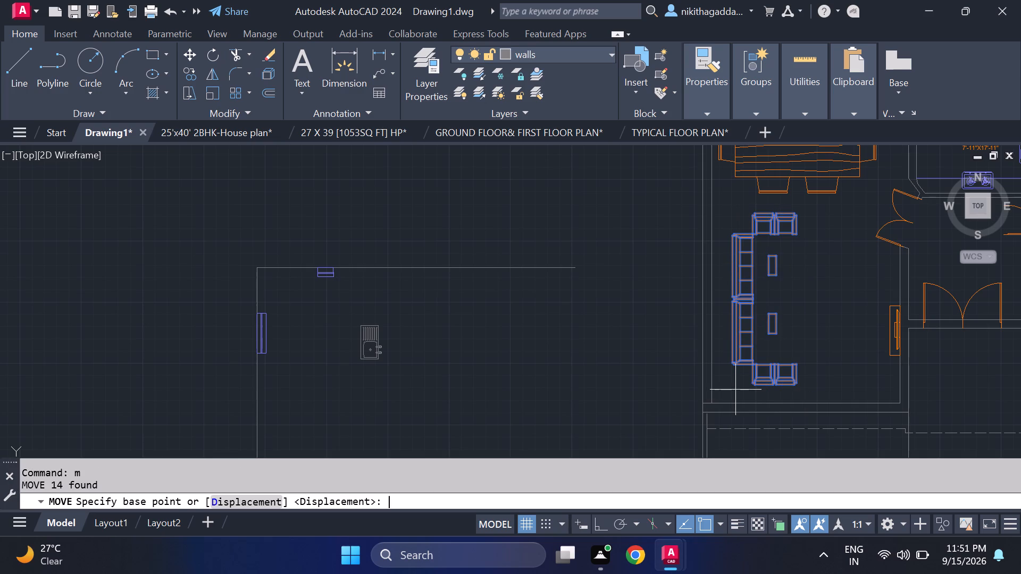
{"action": "left_click", "coordinate": [738, 294]}
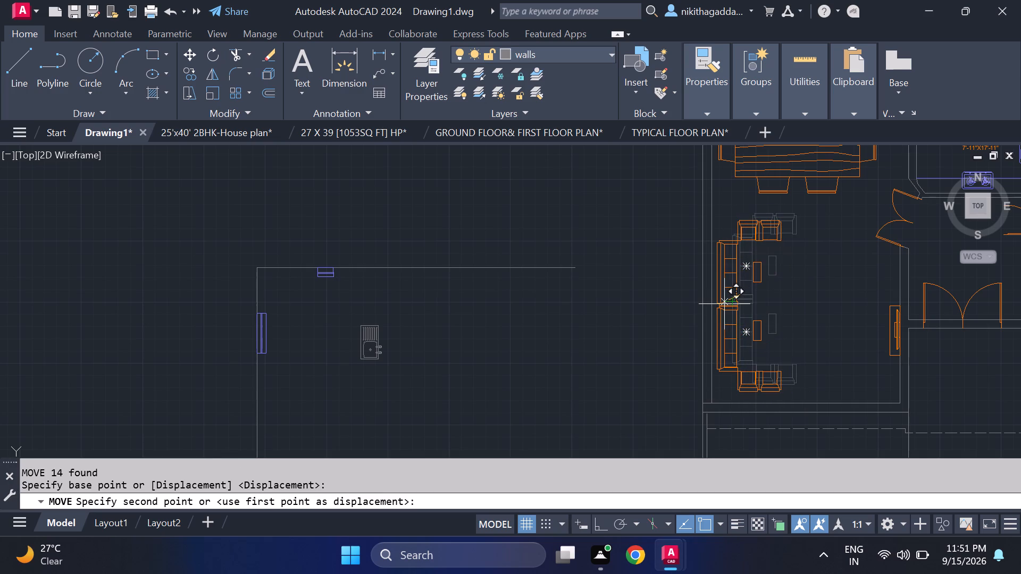
{"action": "left_click", "coordinate": [724, 304]}
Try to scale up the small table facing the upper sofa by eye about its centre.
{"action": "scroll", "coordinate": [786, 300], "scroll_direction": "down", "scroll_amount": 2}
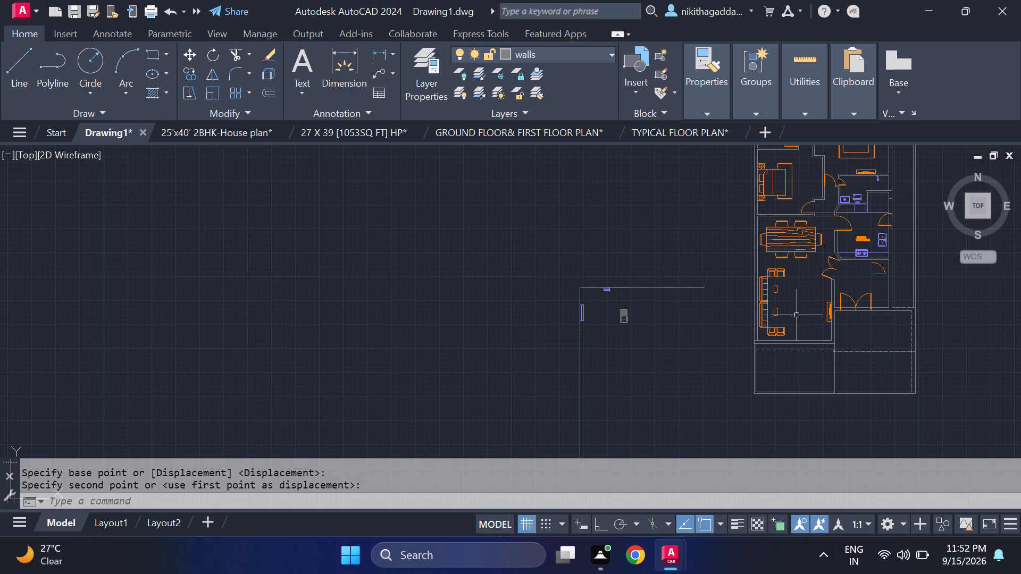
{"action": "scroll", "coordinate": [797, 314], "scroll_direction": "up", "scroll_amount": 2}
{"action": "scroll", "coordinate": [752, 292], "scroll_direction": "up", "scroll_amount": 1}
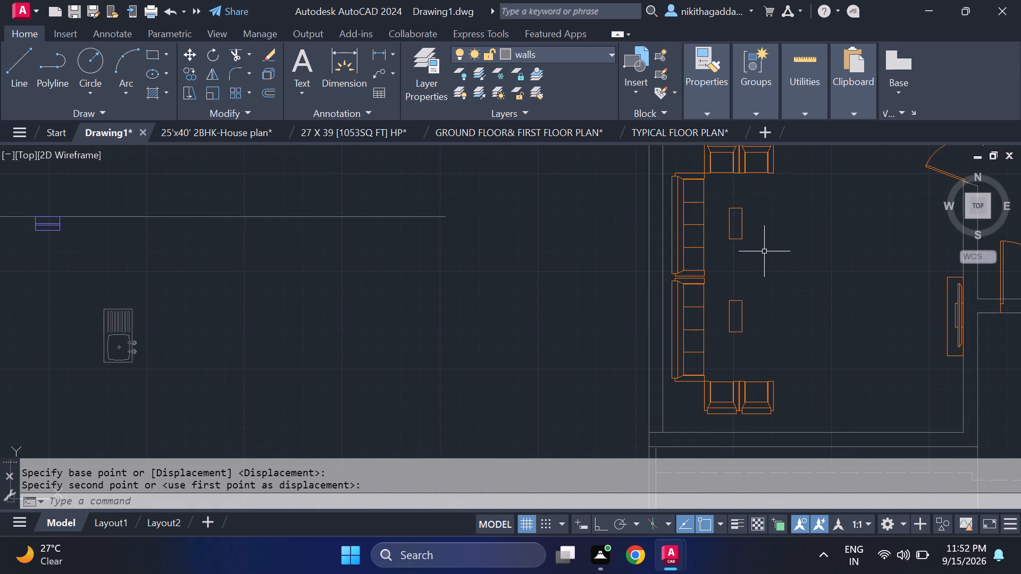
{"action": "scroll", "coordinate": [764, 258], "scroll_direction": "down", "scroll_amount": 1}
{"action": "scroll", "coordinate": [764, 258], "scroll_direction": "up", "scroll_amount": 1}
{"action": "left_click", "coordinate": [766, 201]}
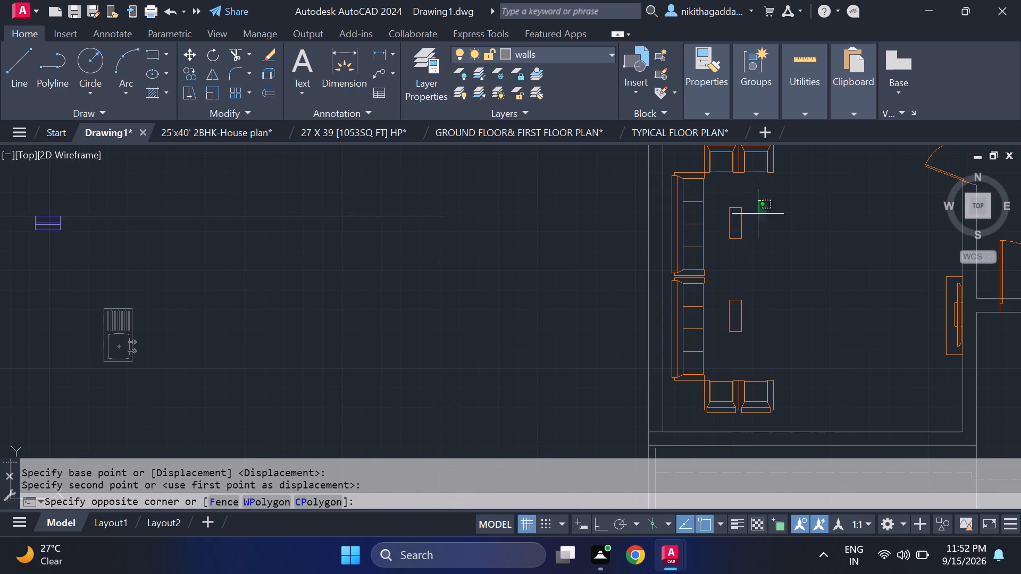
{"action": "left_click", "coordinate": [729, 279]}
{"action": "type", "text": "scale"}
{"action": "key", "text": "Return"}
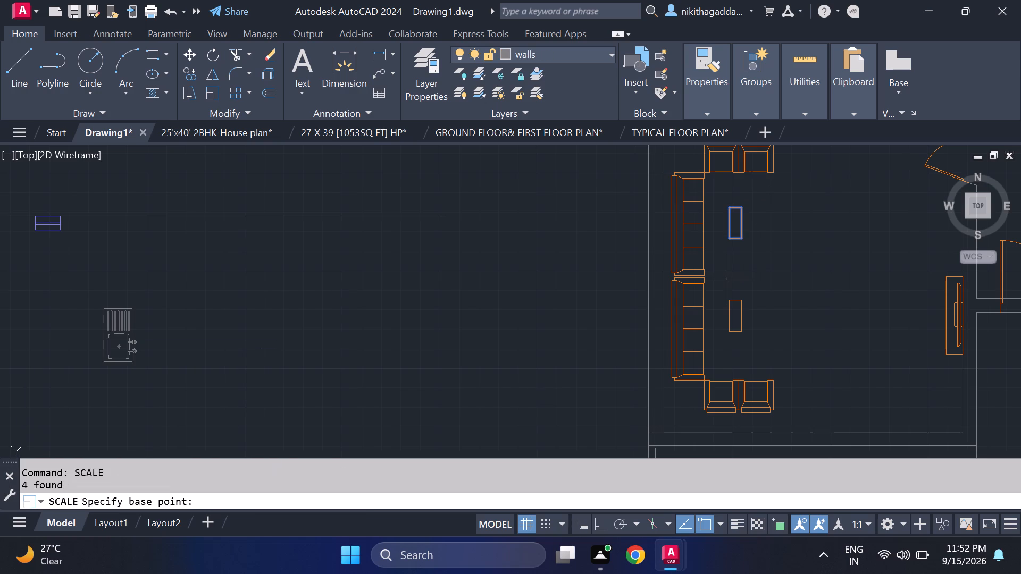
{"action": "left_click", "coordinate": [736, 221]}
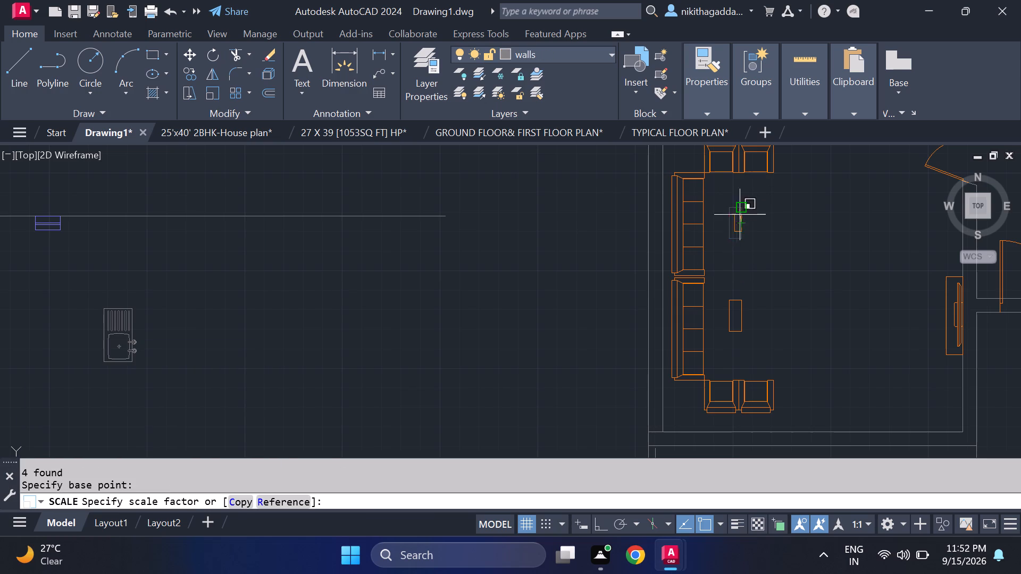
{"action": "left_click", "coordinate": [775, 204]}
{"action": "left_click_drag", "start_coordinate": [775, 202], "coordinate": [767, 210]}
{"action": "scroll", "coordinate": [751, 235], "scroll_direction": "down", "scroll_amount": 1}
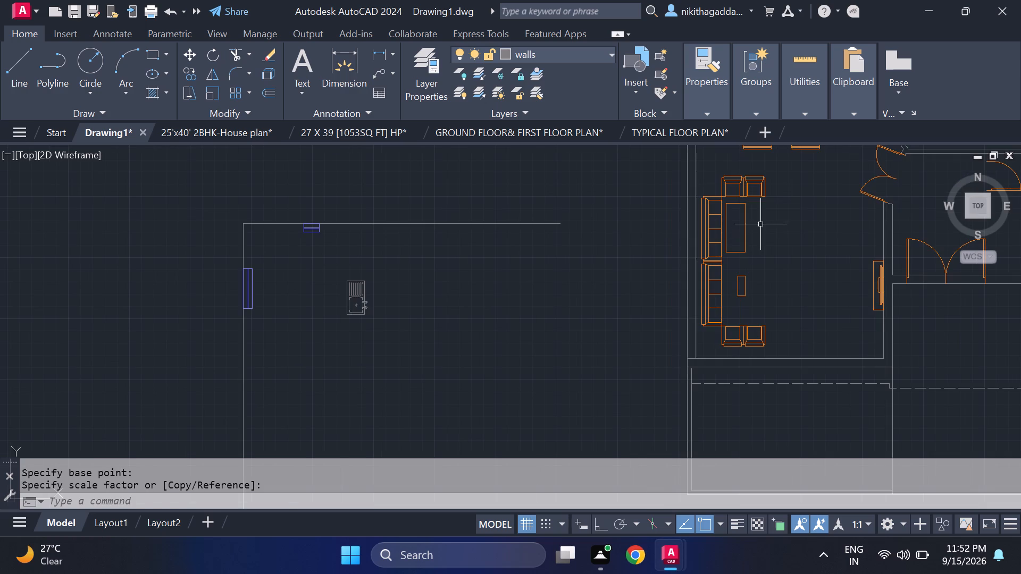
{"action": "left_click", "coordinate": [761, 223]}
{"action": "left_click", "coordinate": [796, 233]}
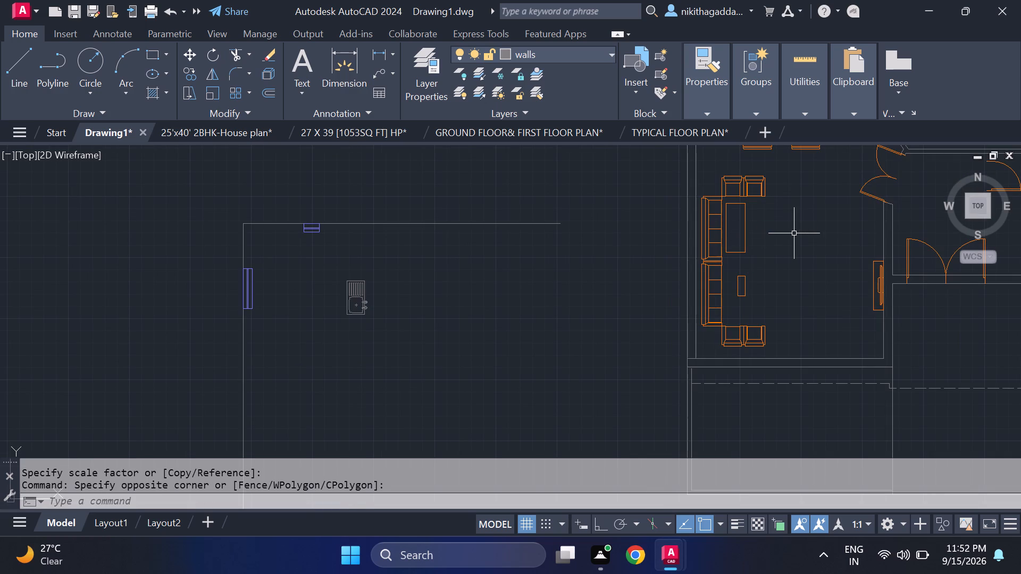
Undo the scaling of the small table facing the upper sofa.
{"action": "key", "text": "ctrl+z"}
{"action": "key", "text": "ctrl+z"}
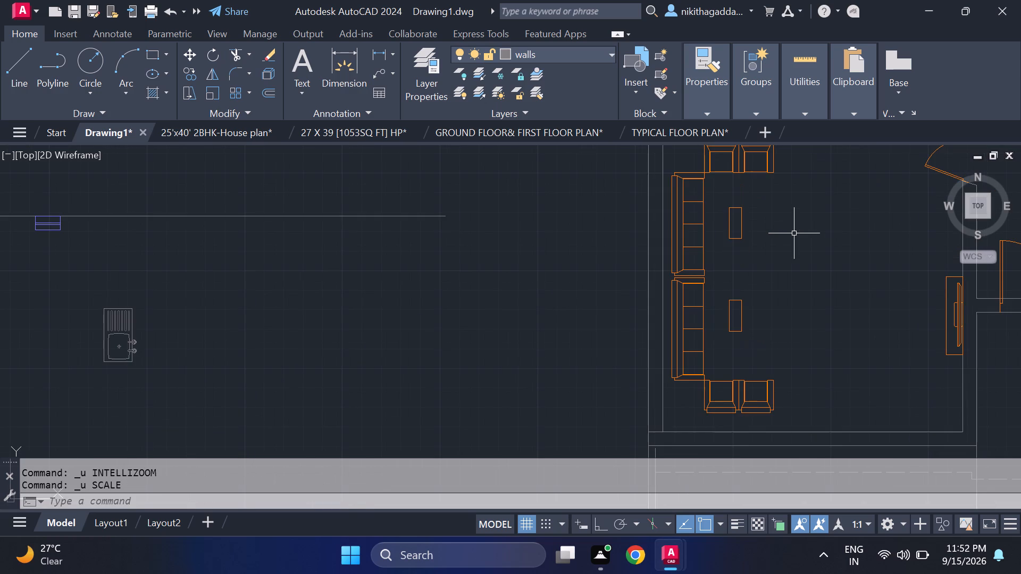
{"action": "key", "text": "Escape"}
Erase the spare sink symbol lying outside the plan, beside the sample wall corner.
{"action": "scroll", "coordinate": [771, 273], "scroll_direction": "down", "scroll_amount": 3}
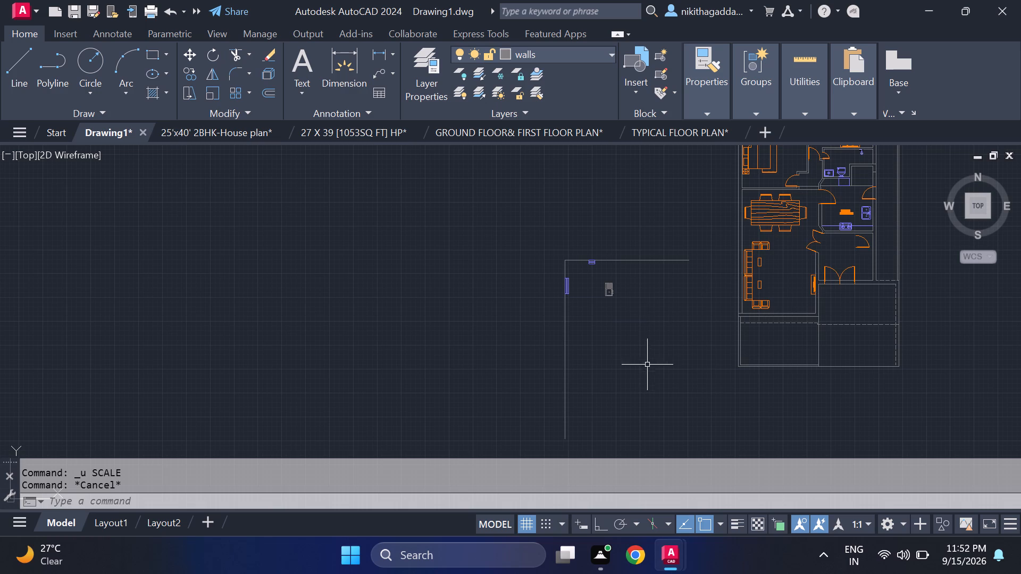
{"action": "middle_click_drag", "start_coordinate": [659, 369], "coordinate": [589, 394]}
{"action": "middle_click", "coordinate": [589, 394]}
{"action": "scroll", "coordinate": [559, 336], "scroll_direction": "up", "scroll_amount": 1}
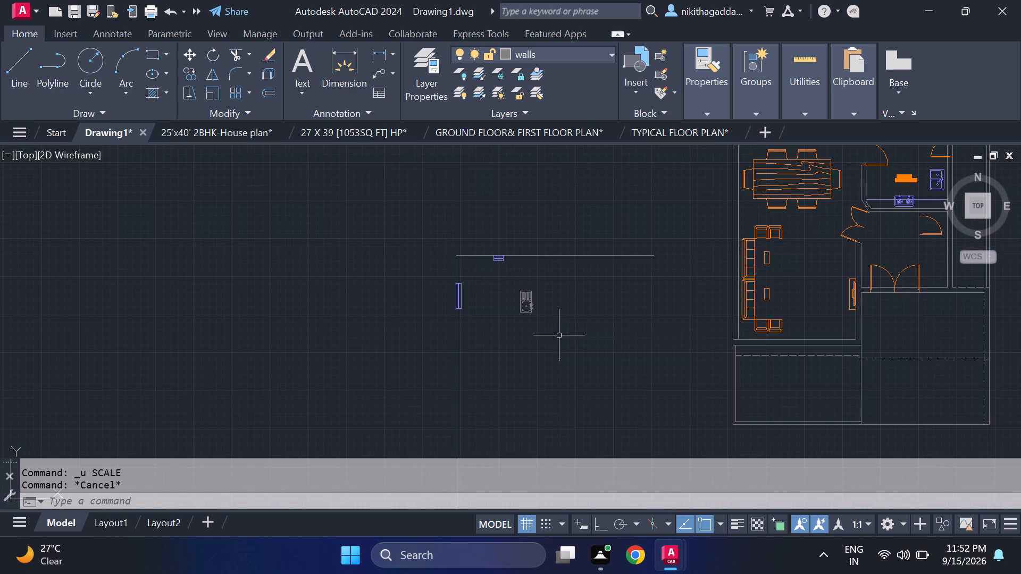
{"action": "left_click_drag", "start_coordinate": [552, 283], "coordinate": [549, 289]}
{"action": "left_click", "coordinate": [510, 342]}
{"action": "key", "text": "Delete"}
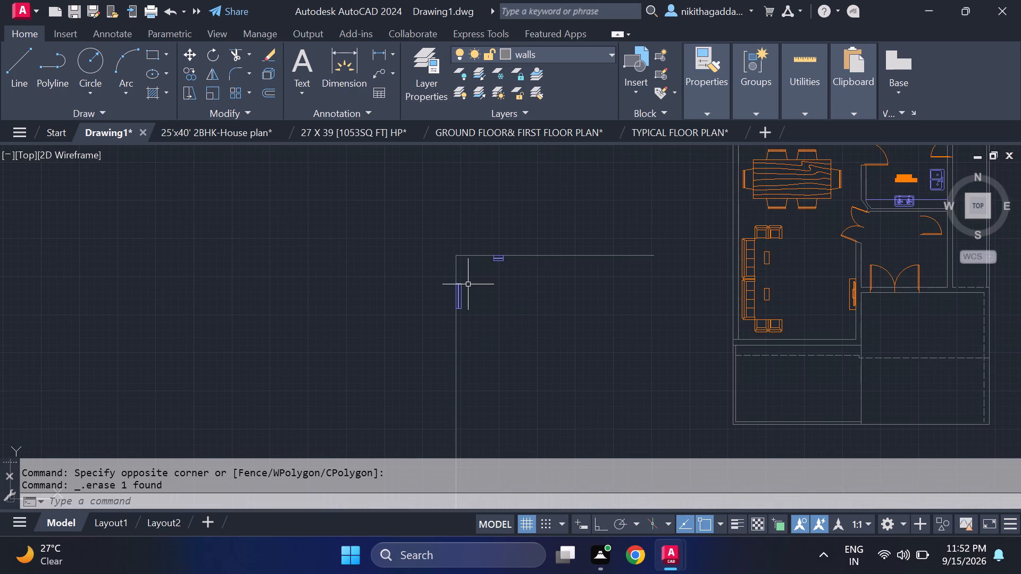
Copy the vertical window from the sample wall by its upper-right corner into the upper-right bedroom's outer wall, beside the bed.
{"action": "scroll", "coordinate": [452, 298], "scroll_direction": "up", "scroll_amount": 3}
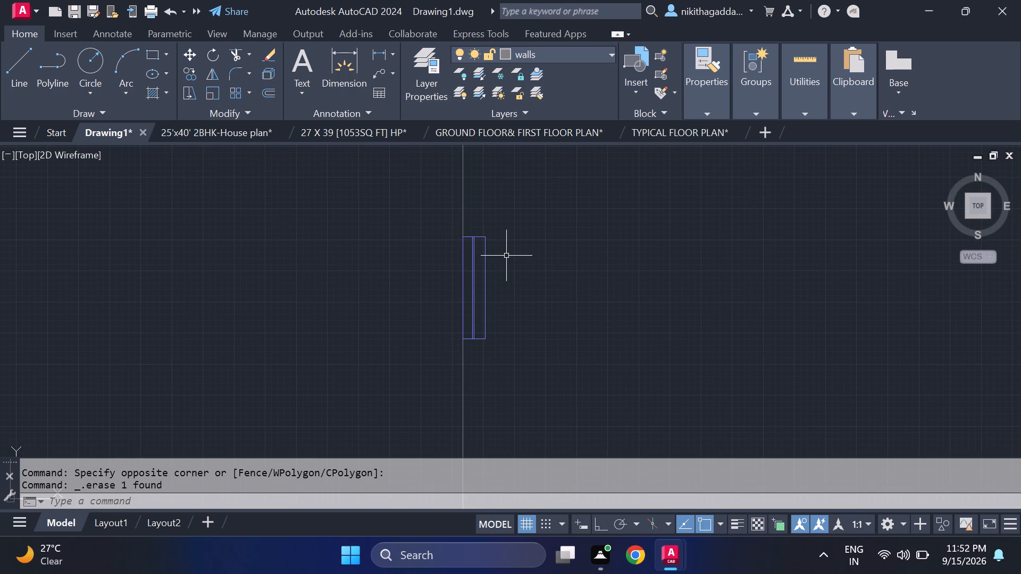
{"action": "left_click", "coordinate": [508, 235]}
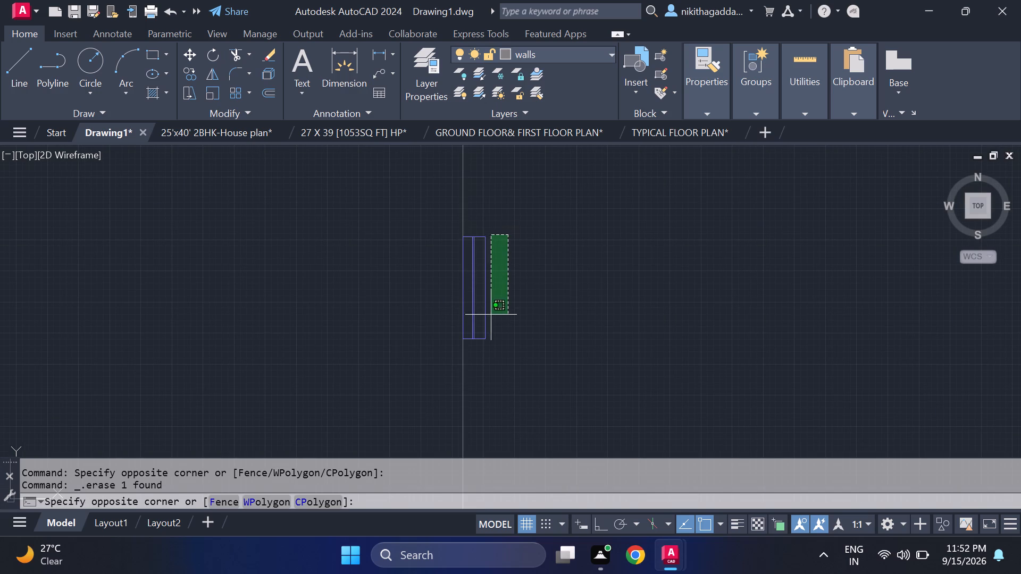
{"action": "left_click", "coordinate": [473, 359]}
{"action": "scroll", "coordinate": [473, 345], "scroll_direction": "up", "scroll_amount": 2}
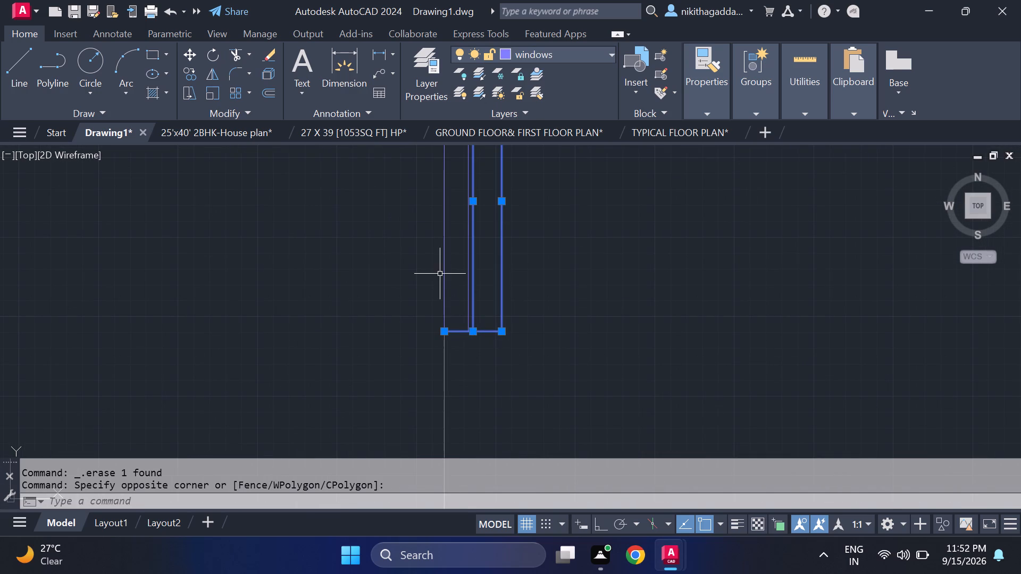
{"action": "left_click", "coordinate": [443, 259]}
{"action": "scroll", "coordinate": [461, 256], "scroll_direction": "up", "scroll_amount": 3}
{"action": "left_click", "coordinate": [532, 214]}
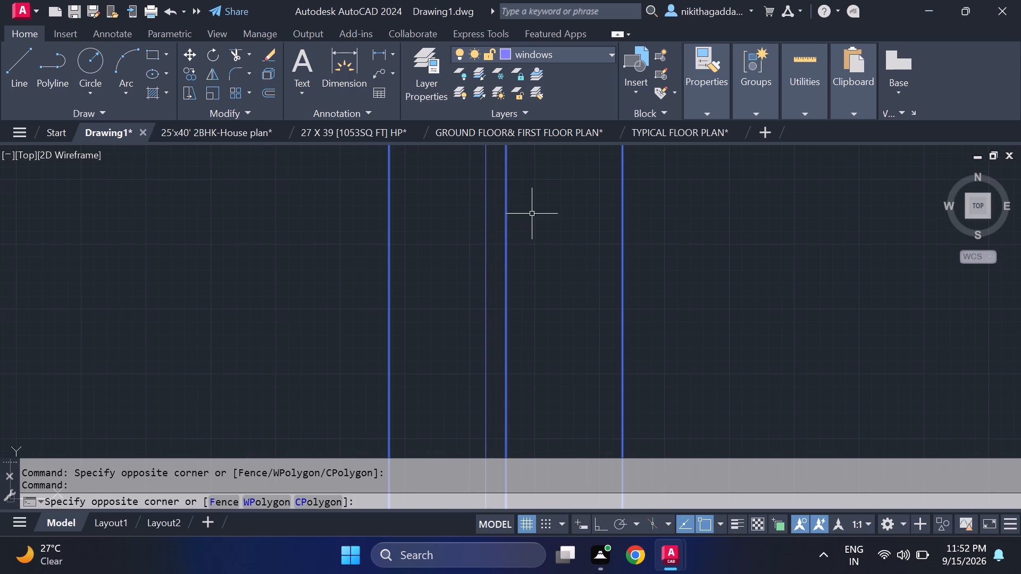
{"action": "left_click", "coordinate": [468, 323]}
{"action": "scroll", "coordinate": [482, 318], "scroll_direction": "down", "scroll_amount": 6}
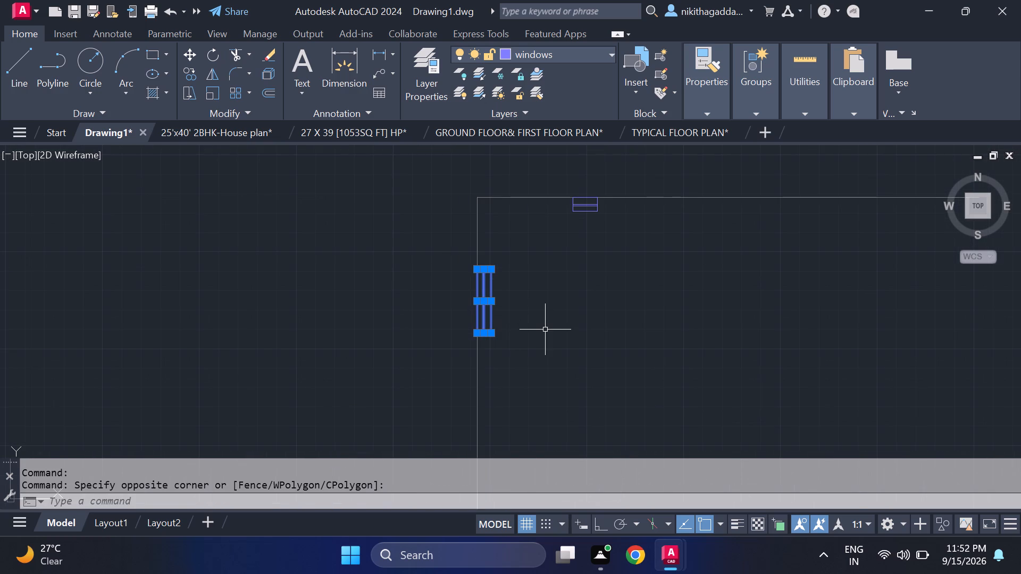
{"action": "key", "text": "c"}
{"action": "key", "text": "o"}
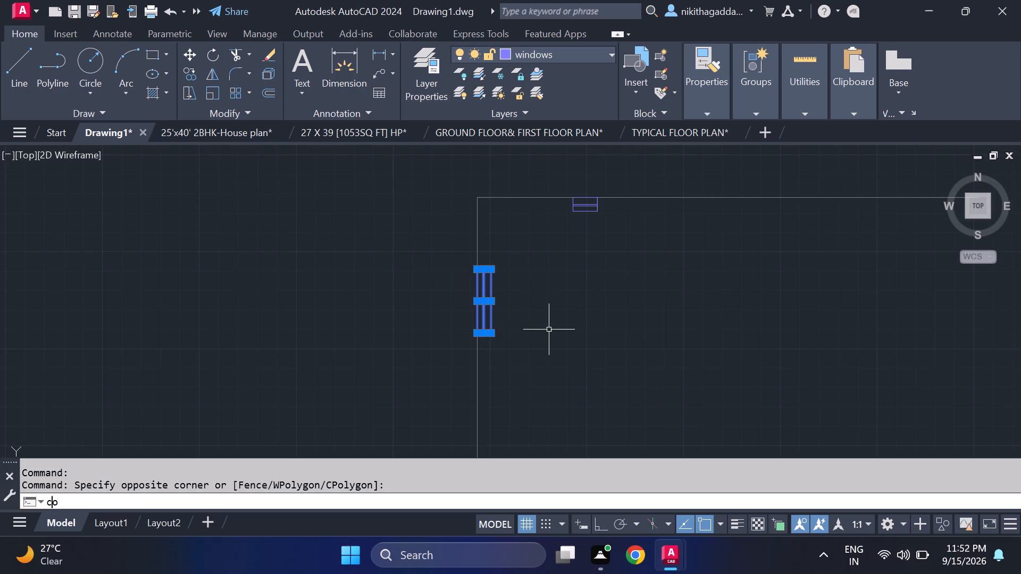
{"action": "key", "text": "Return"}
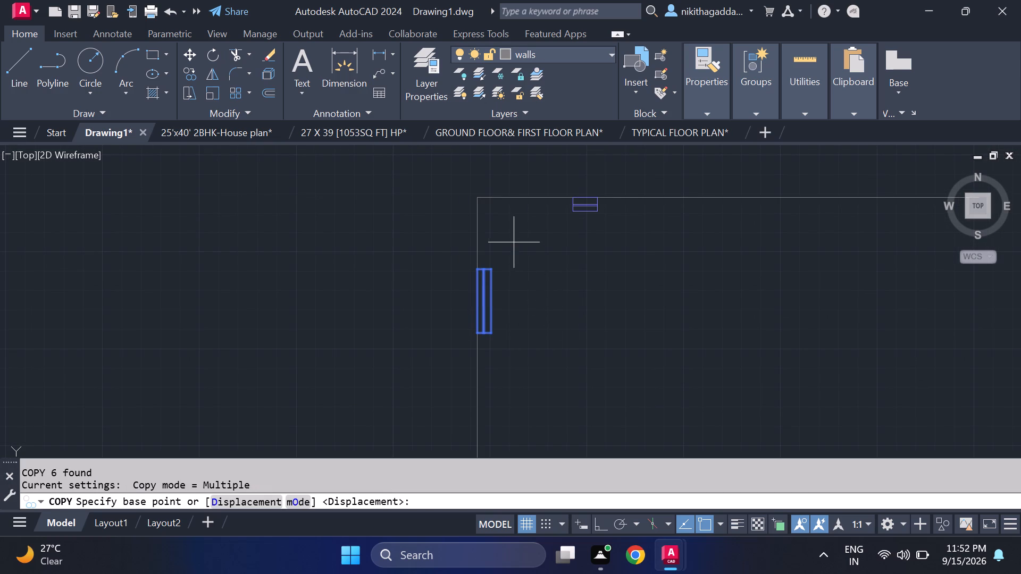
{"action": "left_click", "coordinate": [490, 268]}
{"action": "scroll", "coordinate": [709, 261], "scroll_direction": "down", "scroll_amount": 2}
{"action": "middle_click_drag", "start_coordinate": [708, 260], "coordinate": [250, 360]}
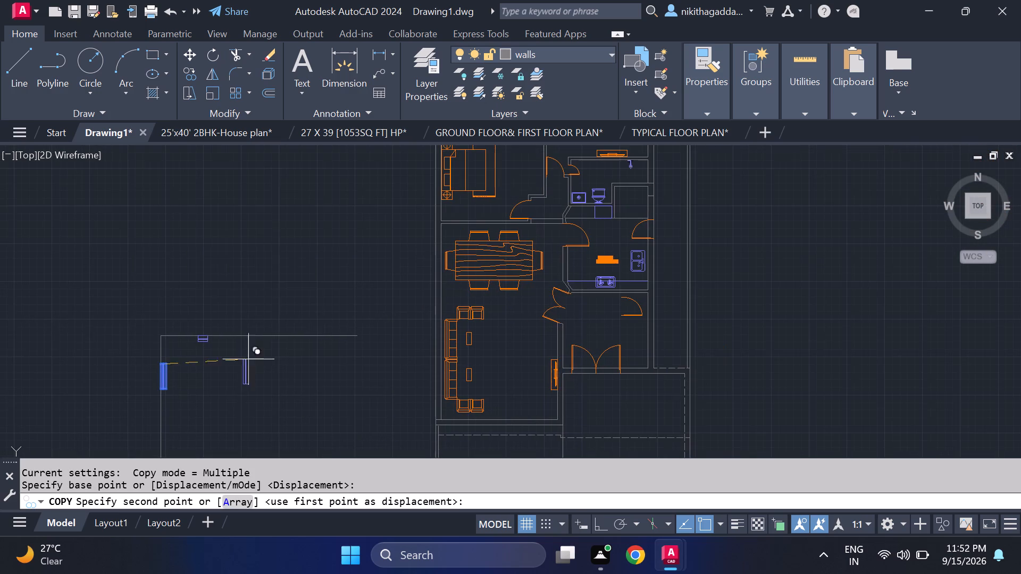
{"action": "middle_click_drag", "start_coordinate": [625, 252], "coordinate": [550, 373]}
{"action": "middle_click_drag", "start_coordinate": [643, 274], "coordinate": [645, 320]}
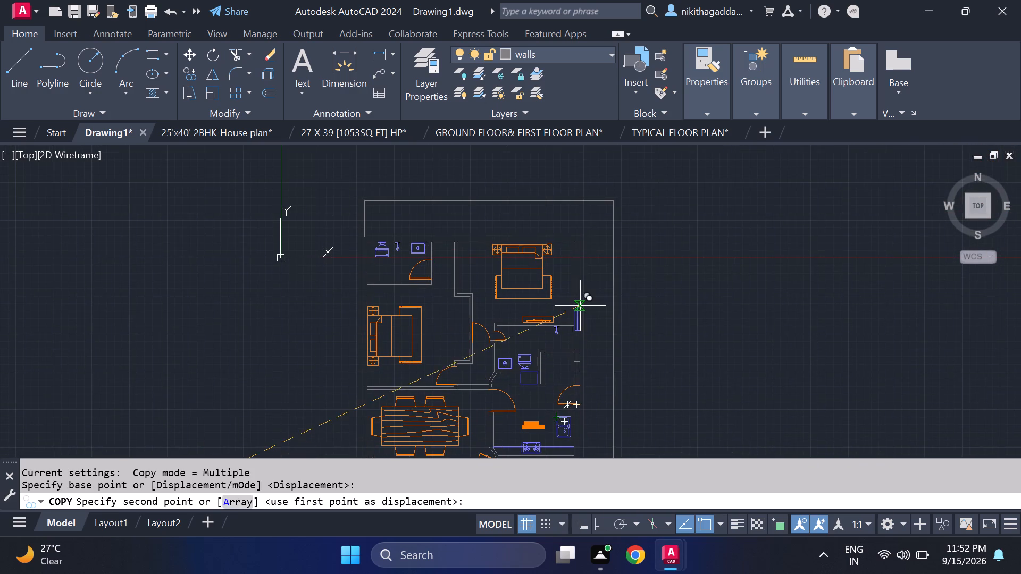
{"action": "scroll", "coordinate": [580, 305], "scroll_direction": "up", "scroll_amount": 2}
{"action": "middle_click_drag", "start_coordinate": [578, 288], "coordinate": [611, 388]}
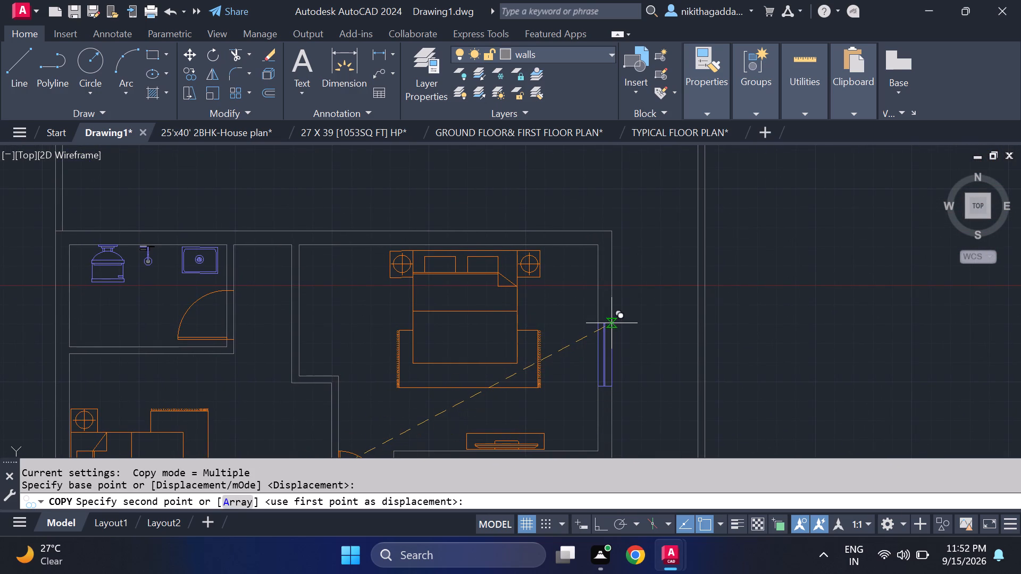
{"action": "left_click", "coordinate": [612, 323]}
Place two more window copies in the right outer wall, at the bathroom's upper corner and at the small room above the kitchen door.
{"action": "scroll", "coordinate": [801, 347], "scroll_direction": "down", "scroll_amount": 1}
{"action": "middle_click_drag", "start_coordinate": [802, 347], "coordinate": [750, 200]}
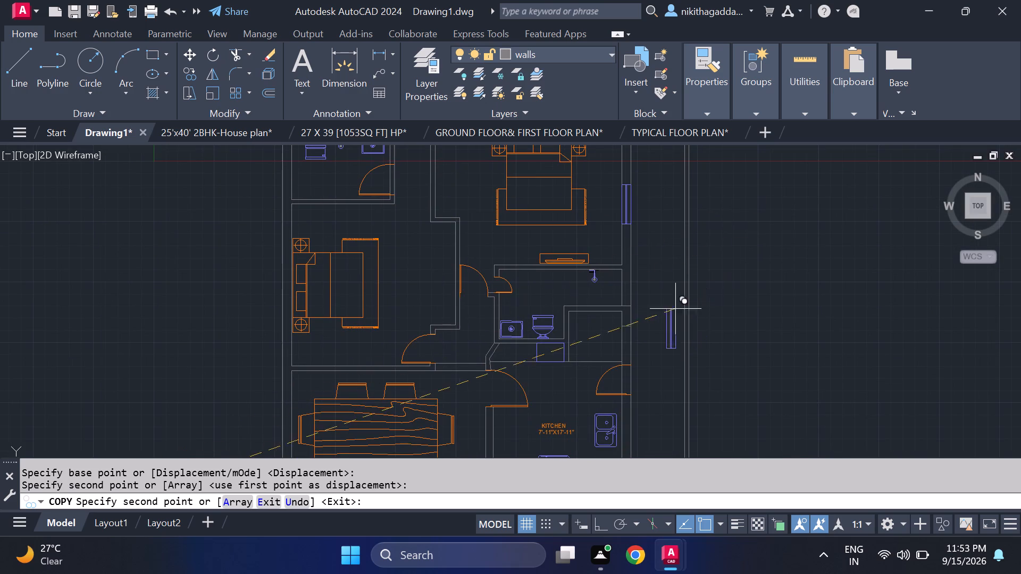
{"action": "scroll", "coordinate": [624, 289], "scroll_direction": "up", "scroll_amount": 2}
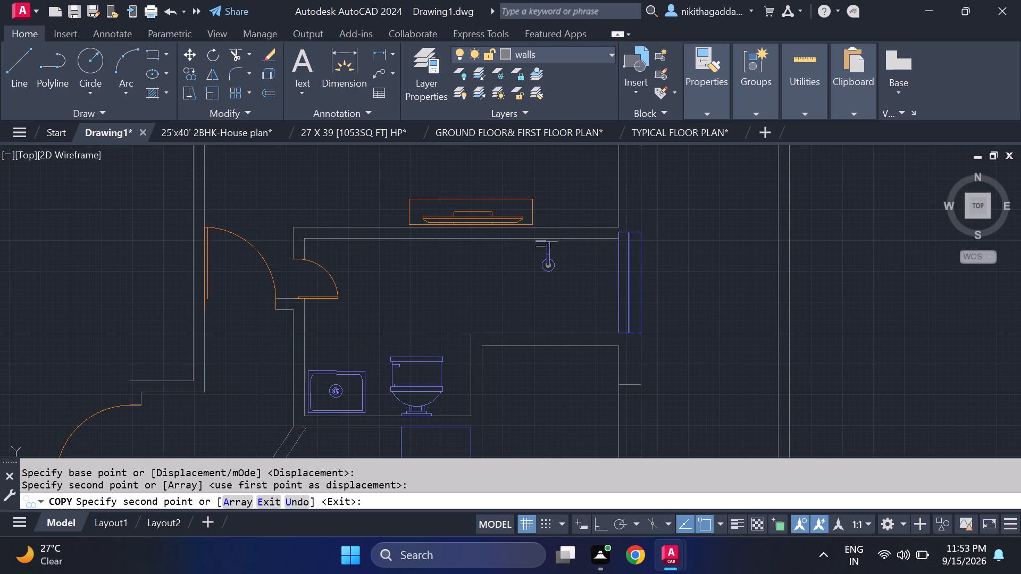
{"action": "left_click", "coordinate": [641, 232]}
{"action": "scroll", "coordinate": [737, 280], "scroll_direction": "down", "scroll_amount": 1}
{"action": "middle_click_drag", "start_coordinate": [729, 272], "coordinate": [711, 205]}
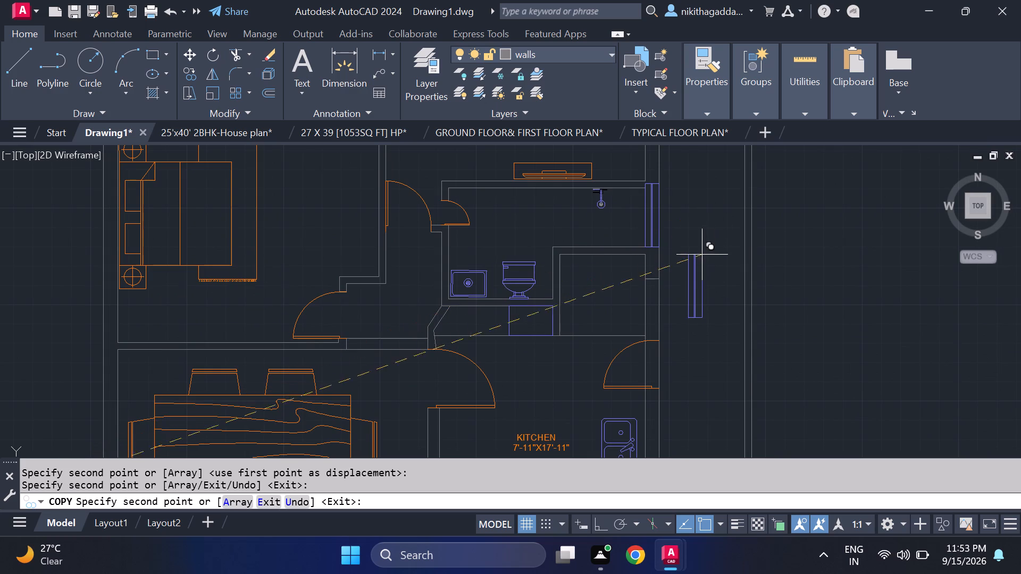
{"action": "left_click", "coordinate": [662, 276]}
Place window copies in the right outer wall beside the kitchen sink and just below the kitchen's lower wall.
{"action": "middle_click_drag", "start_coordinate": [810, 339], "coordinate": [776, 261]}
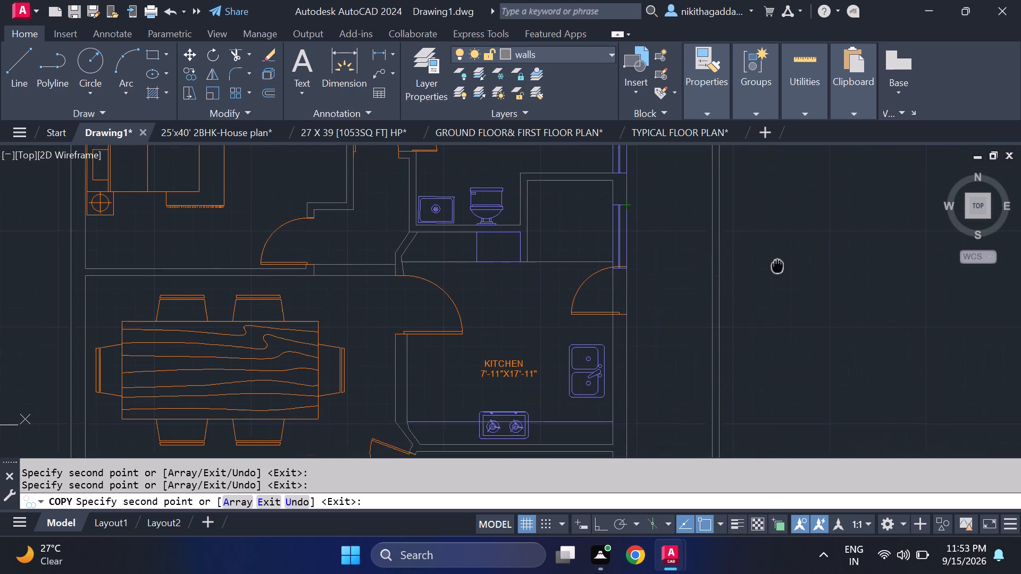
{"action": "middle_click_drag", "start_coordinate": [776, 261], "coordinate": [768, 232]}
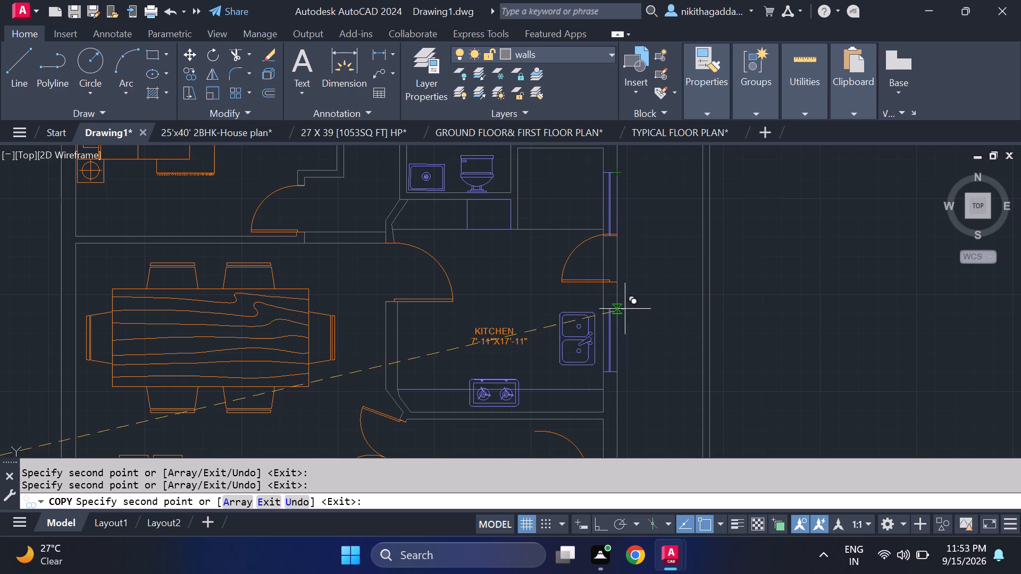
{"action": "left_click", "coordinate": [616, 284]}
{"action": "middle_click_drag", "start_coordinate": [741, 367], "coordinate": [741, 279]}
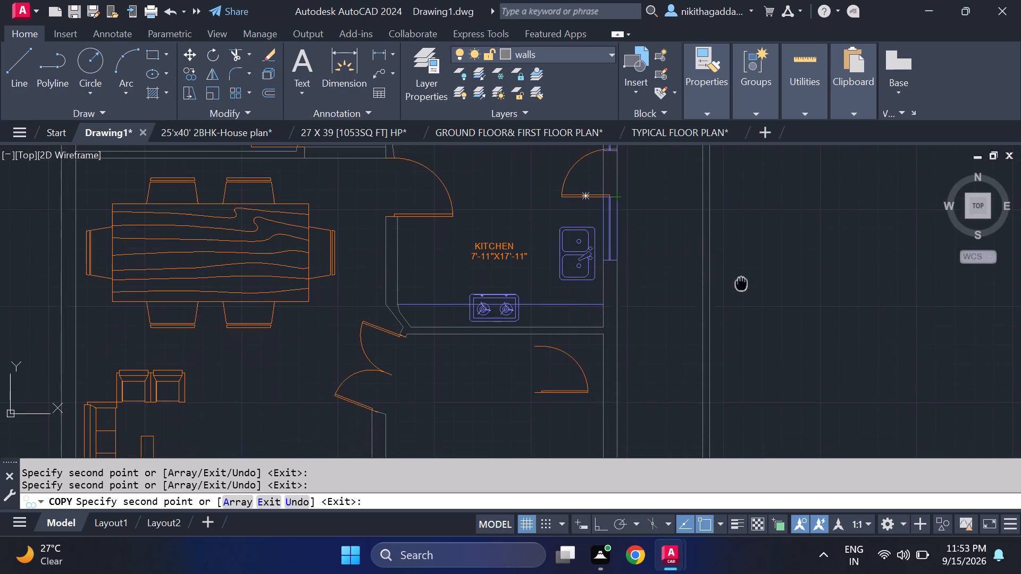
{"action": "middle_click_drag", "start_coordinate": [741, 279], "coordinate": [740, 239]}
{"action": "scroll", "coordinate": [752, 263], "scroll_direction": "down", "scroll_amount": 2}
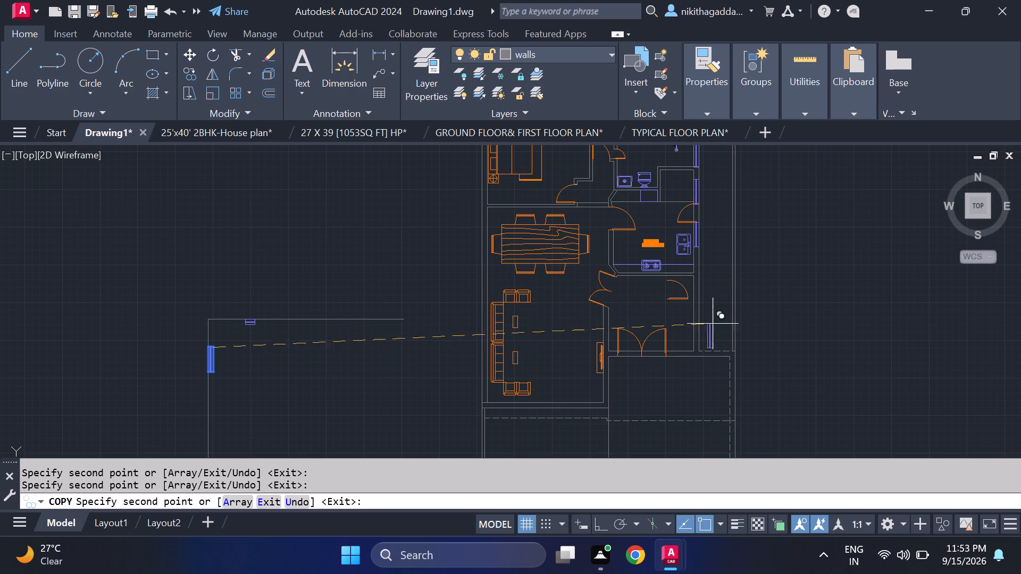
{"action": "scroll", "coordinate": [699, 277], "scroll_direction": "up", "scroll_amount": 3}
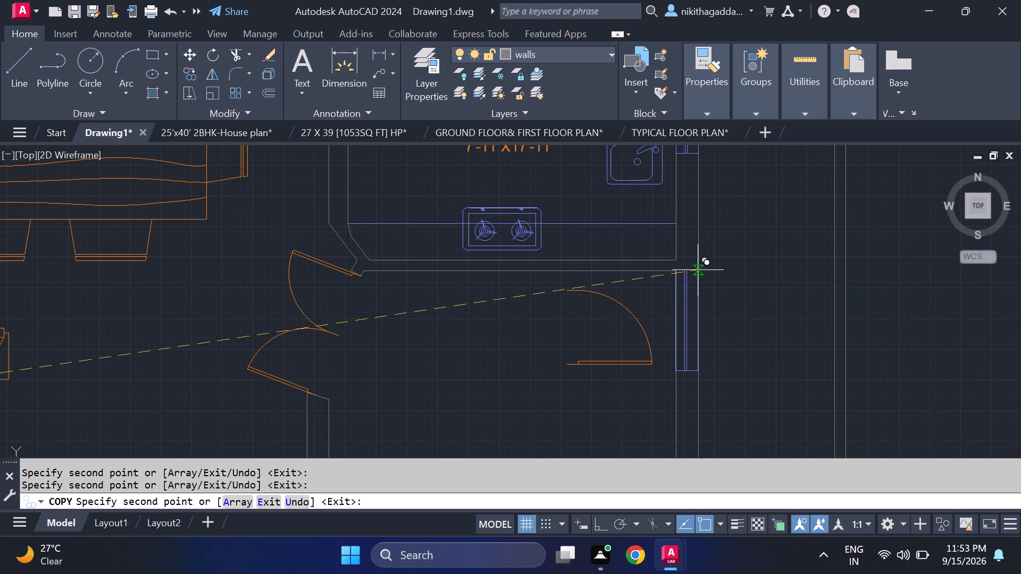
{"action": "left_click", "coordinate": [698, 270]}
Place one more window copy in the right outer wall at its lower end, beside the double door, and end the copying.
{"action": "scroll", "coordinate": [805, 340], "scroll_direction": "down", "scroll_amount": 1}
{"action": "middle_click_drag", "start_coordinate": [803, 337], "coordinate": [760, 239]}
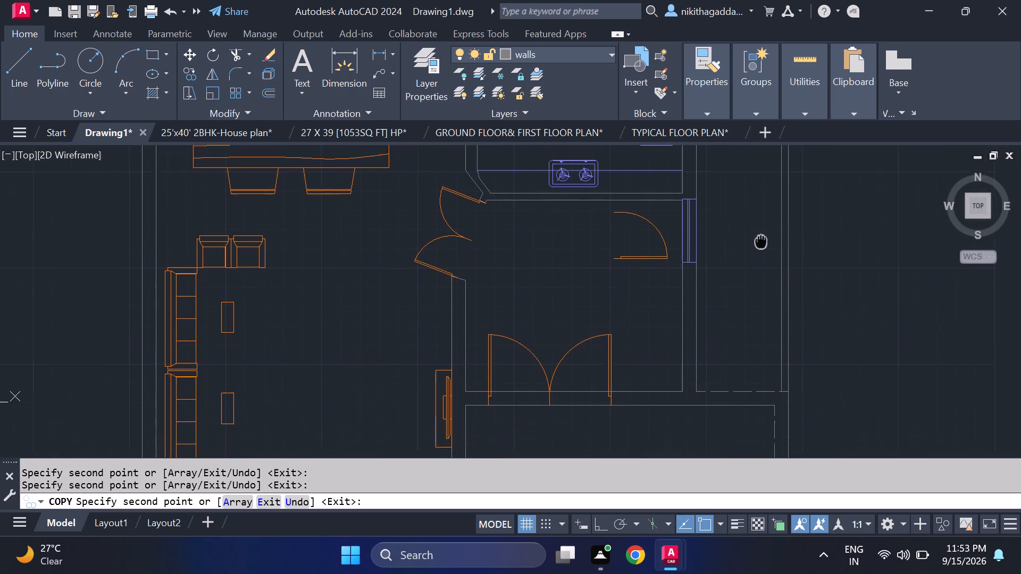
{"action": "middle_click_drag", "start_coordinate": [760, 239], "coordinate": [757, 221]}
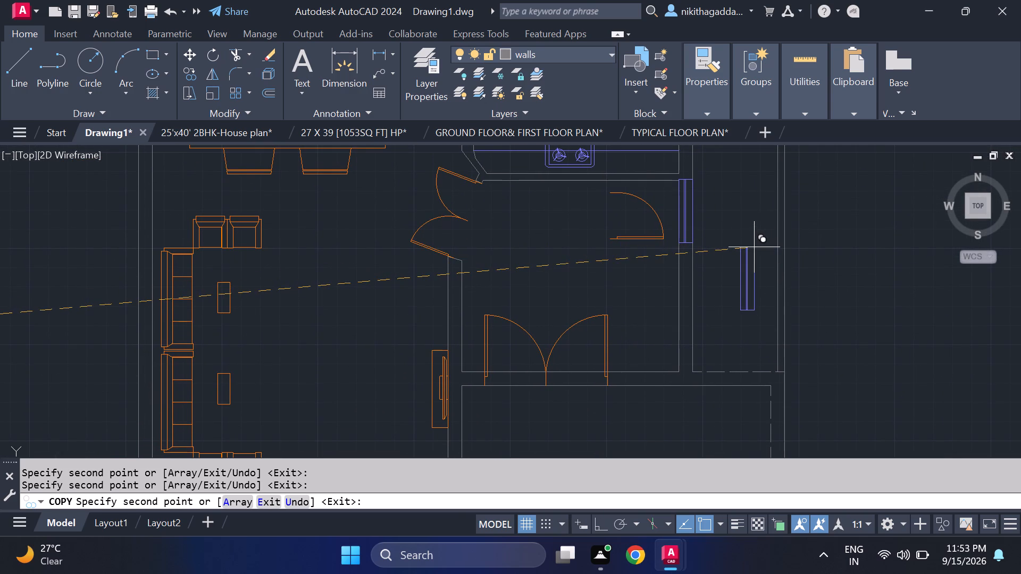
{"action": "scroll", "coordinate": [760, 271], "scroll_direction": "down", "scroll_amount": 2}
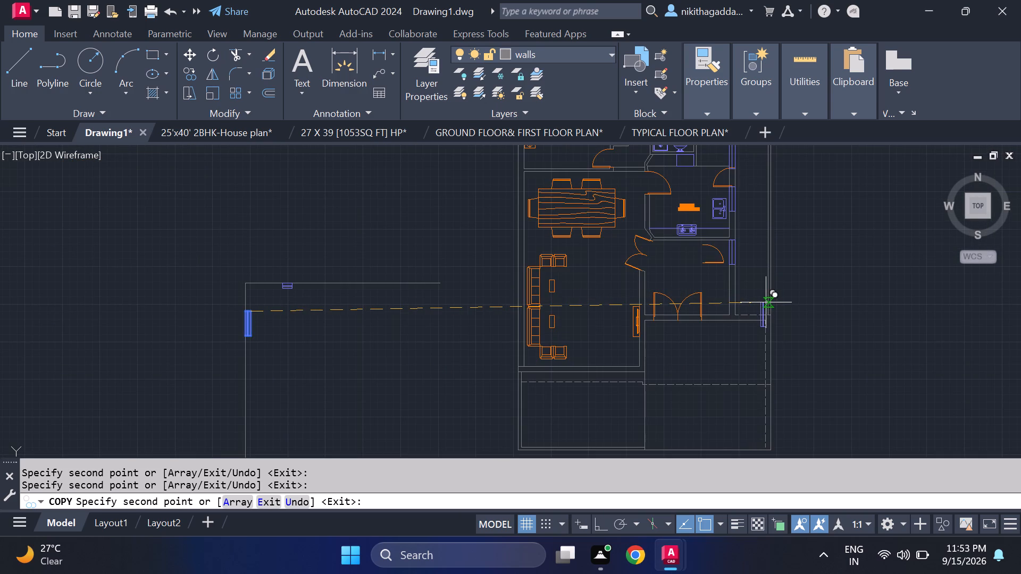
{"action": "scroll", "coordinate": [747, 301], "scroll_direction": "up", "scroll_amount": 2}
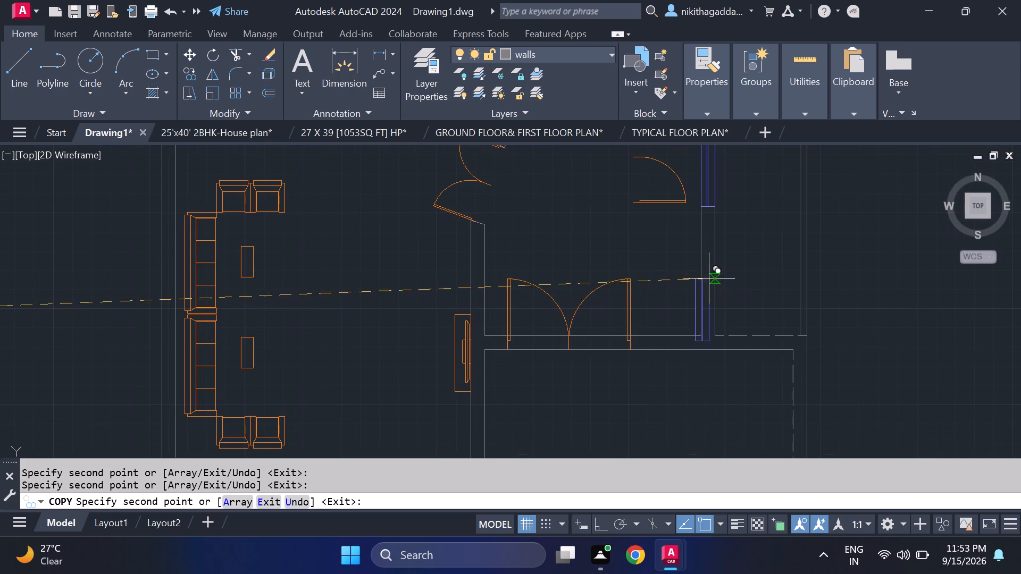
{"action": "left_click", "coordinate": [714, 288]}
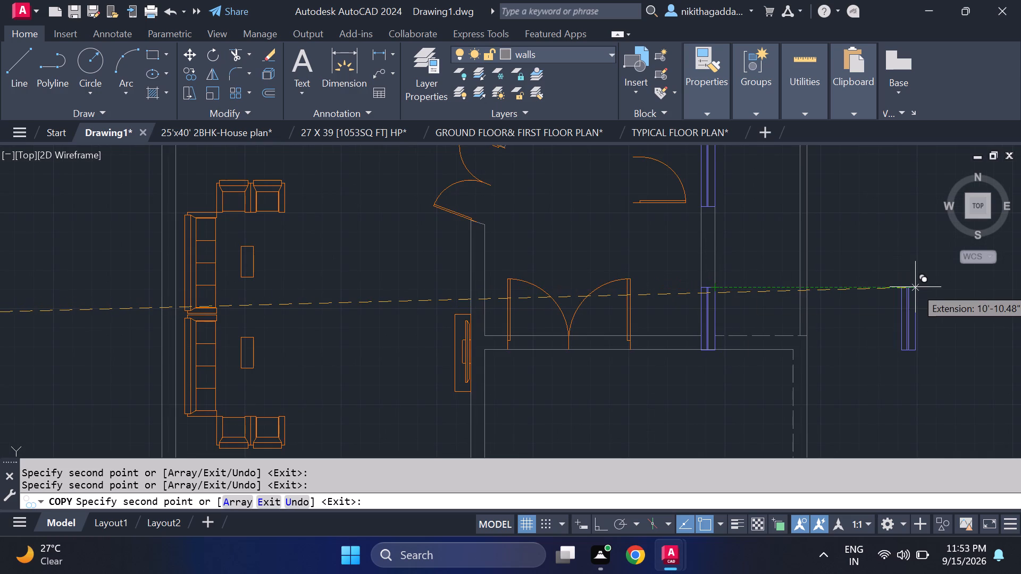
{"action": "key", "text": "Escape"}
Copy the small horizontal window from the sample wall by its middle line into the top outer wall above the upper-left bathroom's toilet.
{"action": "scroll", "coordinate": [951, 315], "scroll_direction": "down", "scroll_amount": 2}
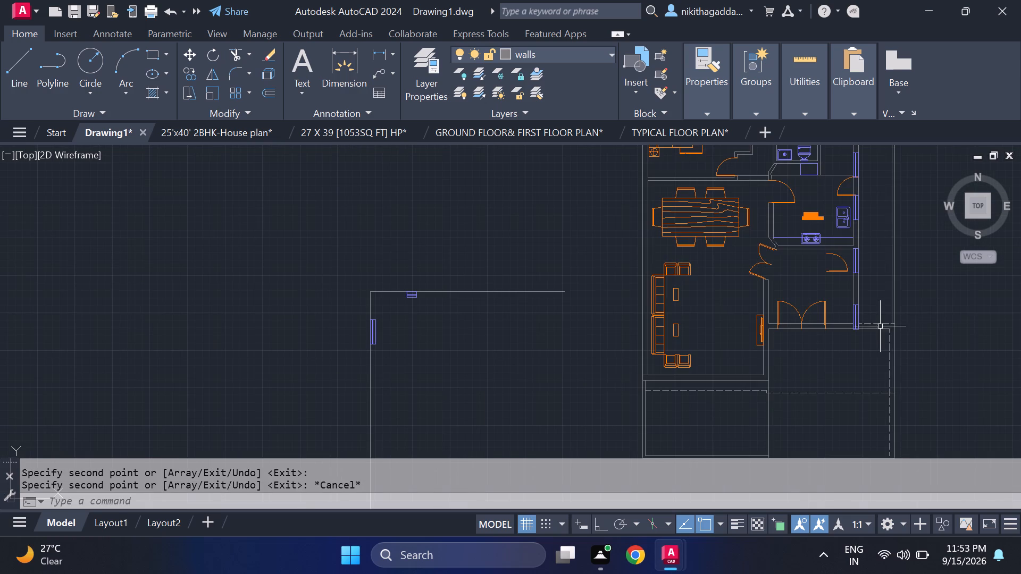
{"action": "middle_click_drag", "start_coordinate": [539, 337], "coordinate": [495, 423]}
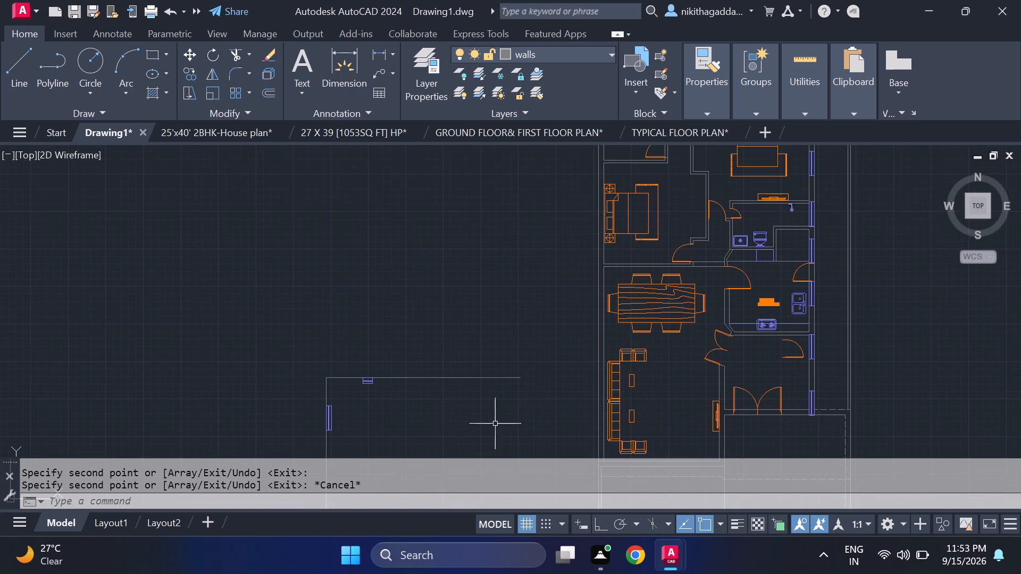
{"action": "scroll", "coordinate": [377, 398], "scroll_direction": "up", "scroll_amount": 3}
{"action": "scroll", "coordinate": [303, 310], "scroll_direction": "up", "scroll_amount": 3}
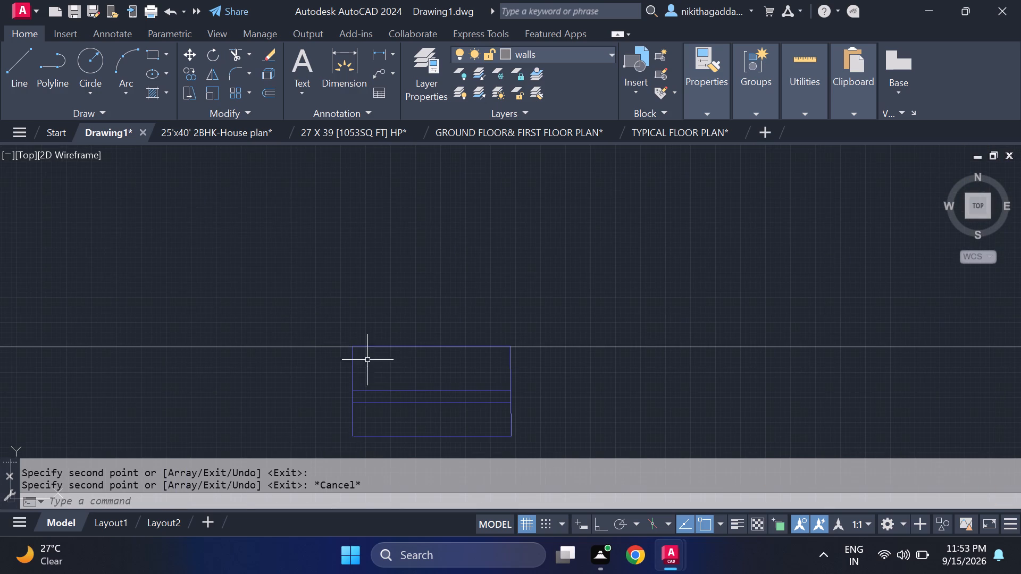
{"action": "left_click", "coordinate": [392, 348]}
{"action": "left_click_drag", "start_coordinate": [641, 389], "coordinate": [624, 387]}
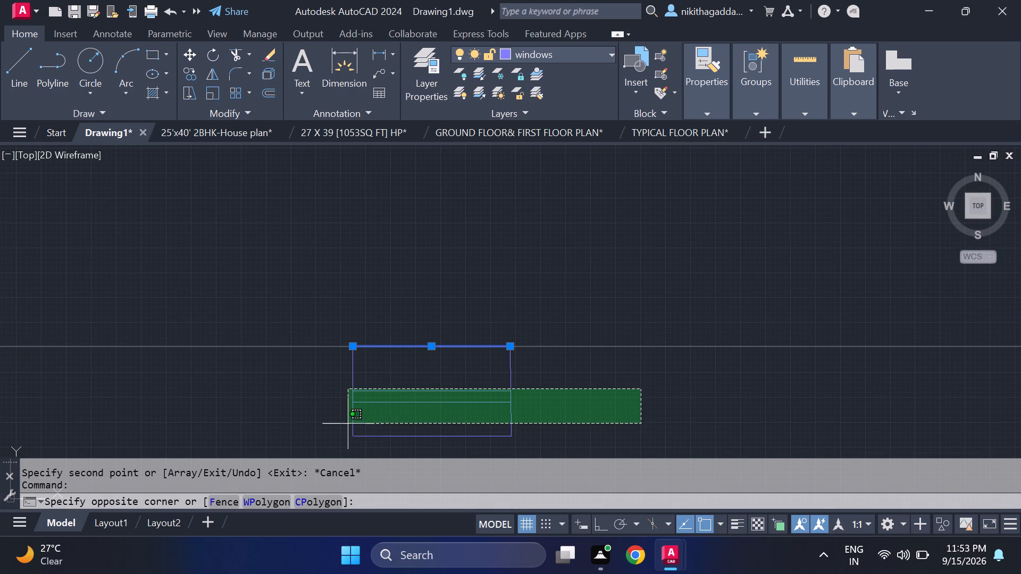
{"action": "left_click", "coordinate": [316, 429]}
{"action": "middle_click_drag", "start_coordinate": [424, 419], "coordinate": [445, 373]}
{"action": "left_click", "coordinate": [475, 372]}
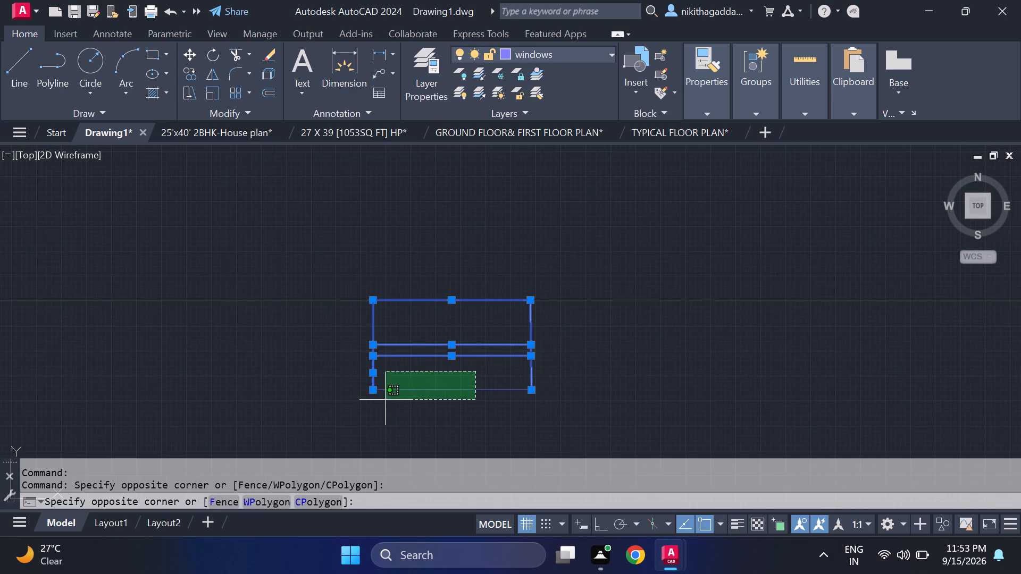
{"action": "left_click", "coordinate": [382, 401]}
{"action": "type", "text": "co"}
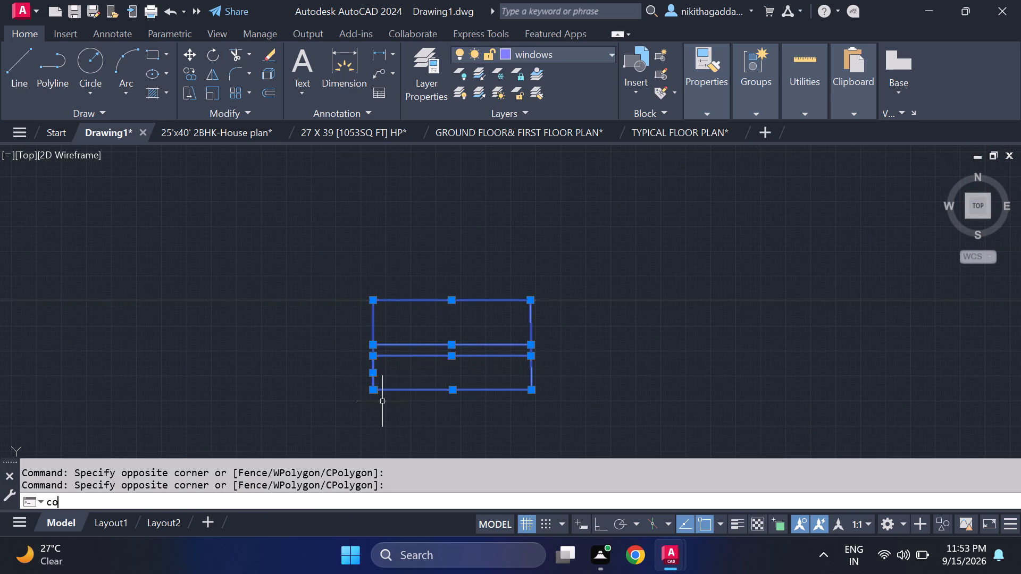
{"action": "key", "text": "Return"}
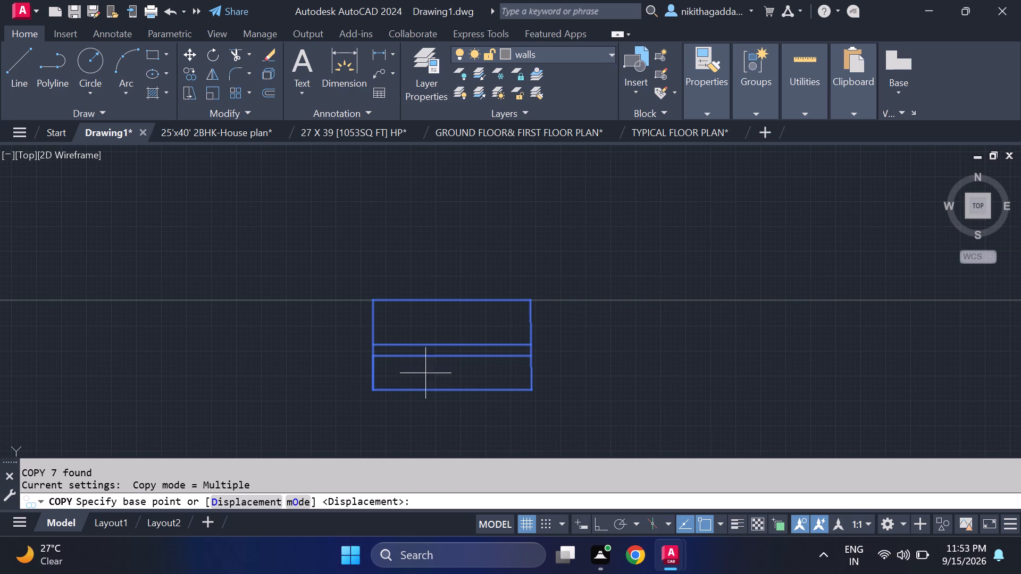
{"action": "left_click", "coordinate": [448, 345]}
{"action": "scroll", "coordinate": [512, 258], "scroll_direction": "down", "scroll_amount": 2}
{"action": "middle_click_drag", "start_coordinate": [514, 255], "coordinate": [198, 377]}
{"action": "scroll", "coordinate": [332, 317], "scroll_direction": "down", "scroll_amount": 2}
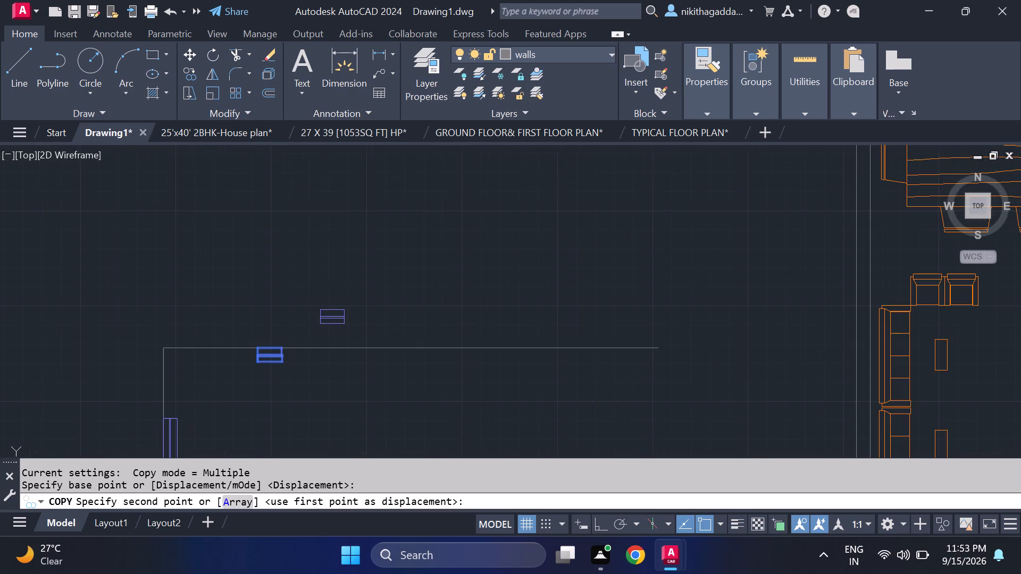
{"action": "middle_click_drag", "start_coordinate": [352, 300], "coordinate": [181, 417]}
{"action": "scroll", "coordinate": [470, 268], "scroll_direction": "down", "scroll_amount": 2}
{"action": "middle_click_drag", "start_coordinate": [455, 276], "coordinate": [235, 420]}
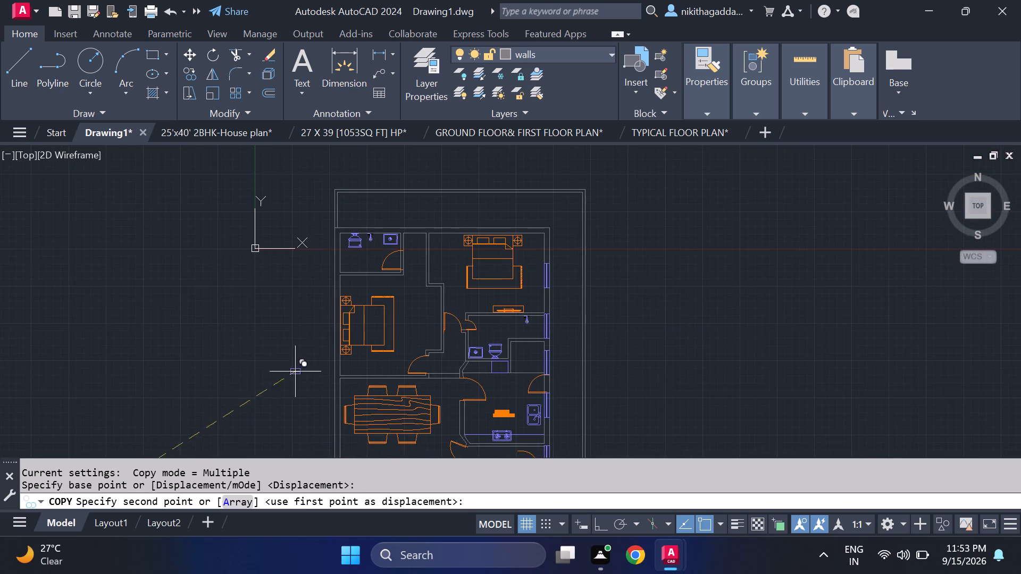
{"action": "middle_click_drag", "start_coordinate": [309, 347], "coordinate": [286, 400]}
{"action": "scroll", "coordinate": [335, 272], "scroll_direction": "up", "scroll_amount": 3}
{"action": "scroll", "coordinate": [325, 314], "scroll_direction": "up", "scroll_amount": 2}
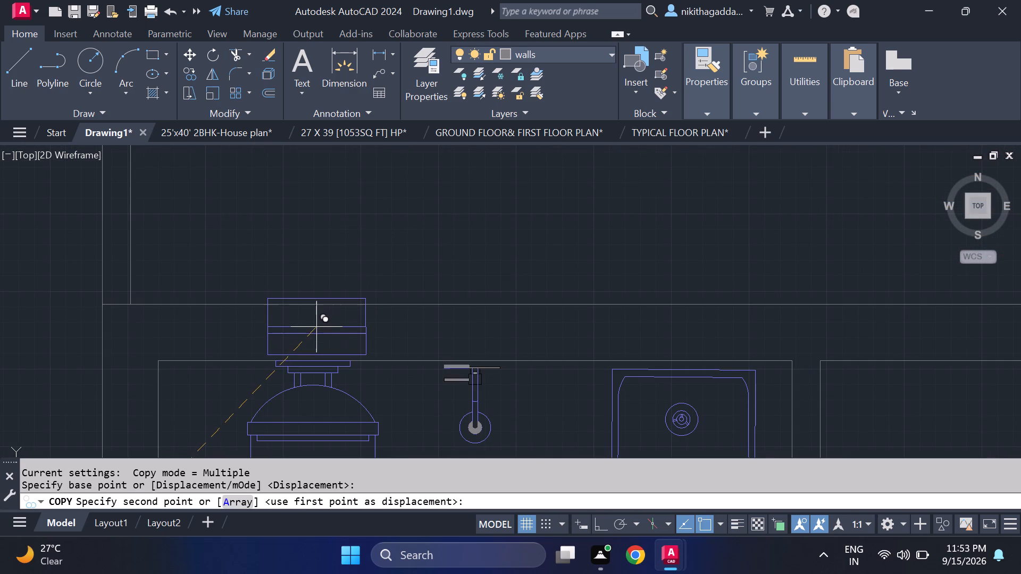
{"action": "left_click", "coordinate": [316, 327]}
Place another small window copy in the top outer wall above the narrow recess between the upper-left bathroom and the upper-right bedroom.
{"action": "middle_click_drag", "start_coordinate": [598, 334], "coordinate": [493, 300]}
{"action": "middle_click", "coordinate": [493, 300]}
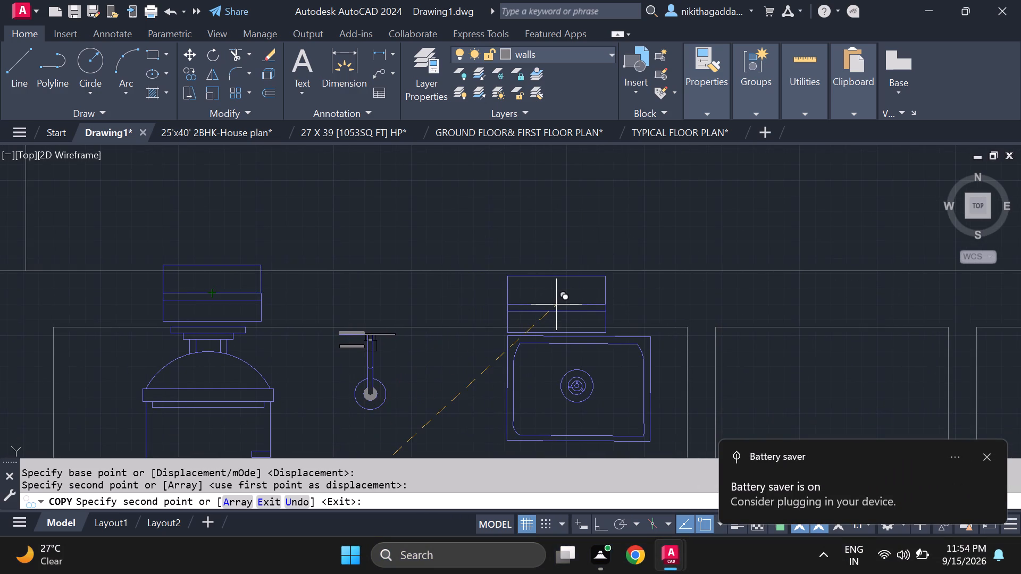
{"action": "middle_click_drag", "start_coordinate": [551, 305], "coordinate": [505, 306]}
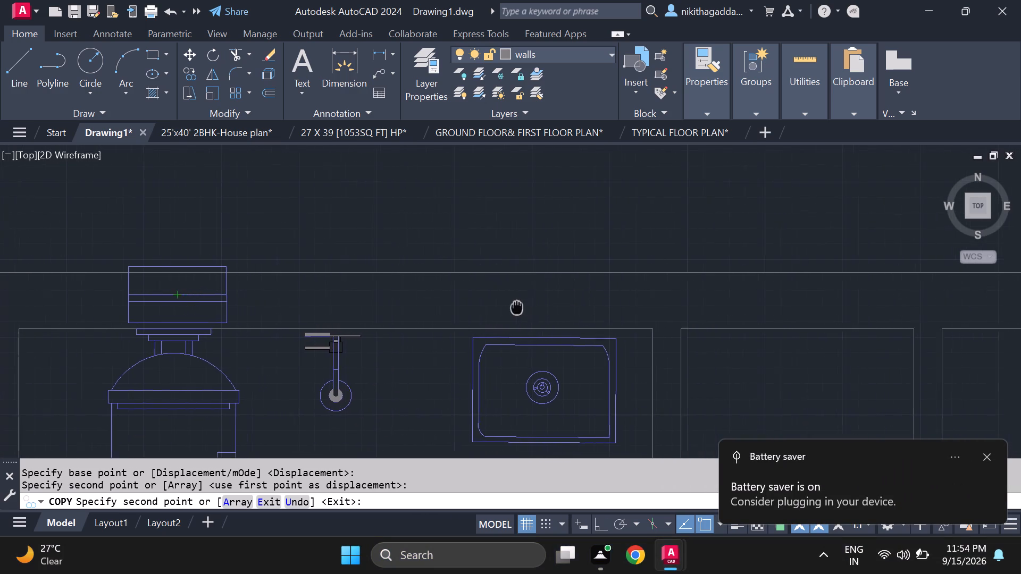
{"action": "middle_click_drag", "start_coordinate": [505, 306], "coordinate": [199, 259]}
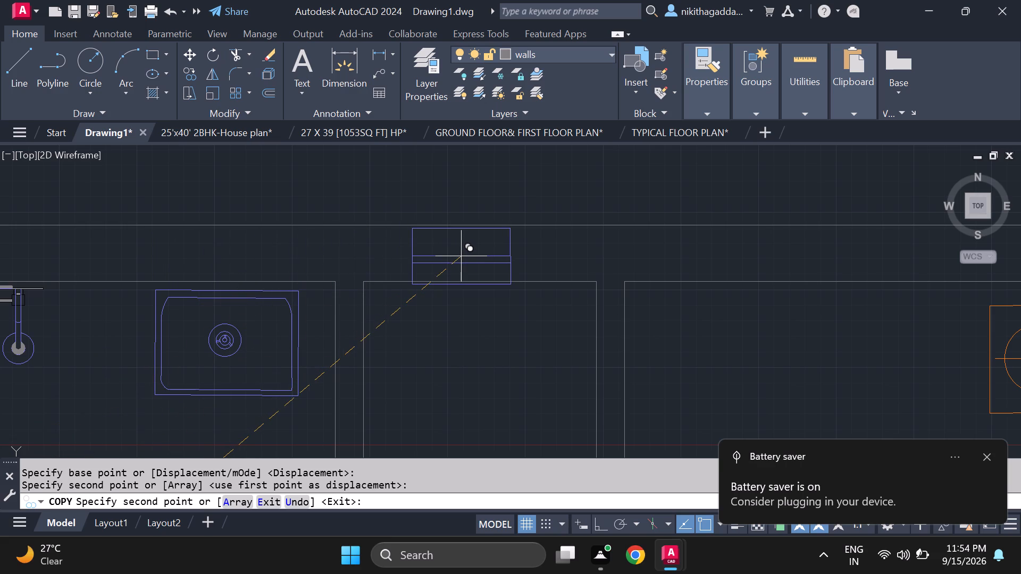
{"action": "left_click", "coordinate": [462, 255]}
{"action": "scroll", "coordinate": [615, 286], "scroll_direction": "down", "scroll_amount": 2}
{"action": "middle_click_drag", "start_coordinate": [596, 284], "coordinate": [398, 183]}
{"action": "scroll", "coordinate": [477, 253], "scroll_direction": "down", "scroll_amount": 3}
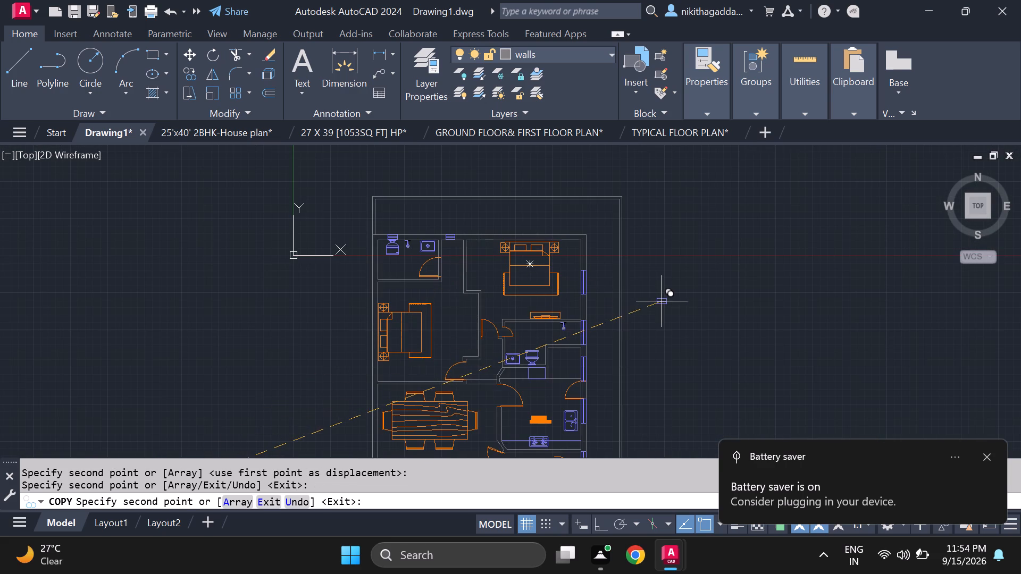
{"action": "middle_click_drag", "start_coordinate": [662, 300], "coordinate": [653, 273]}
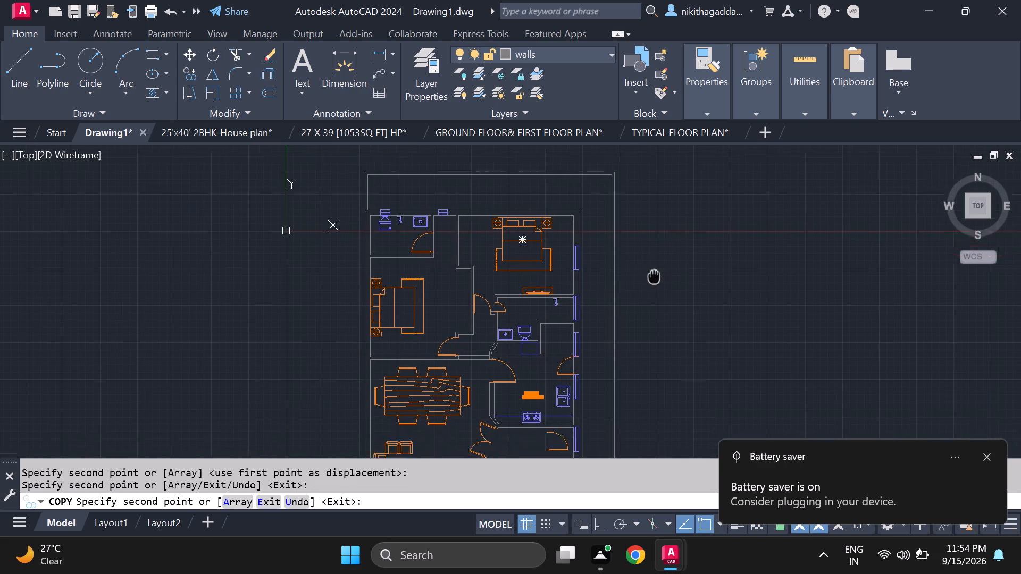
{"action": "middle_click_drag", "start_coordinate": [653, 273], "coordinate": [649, 228]}
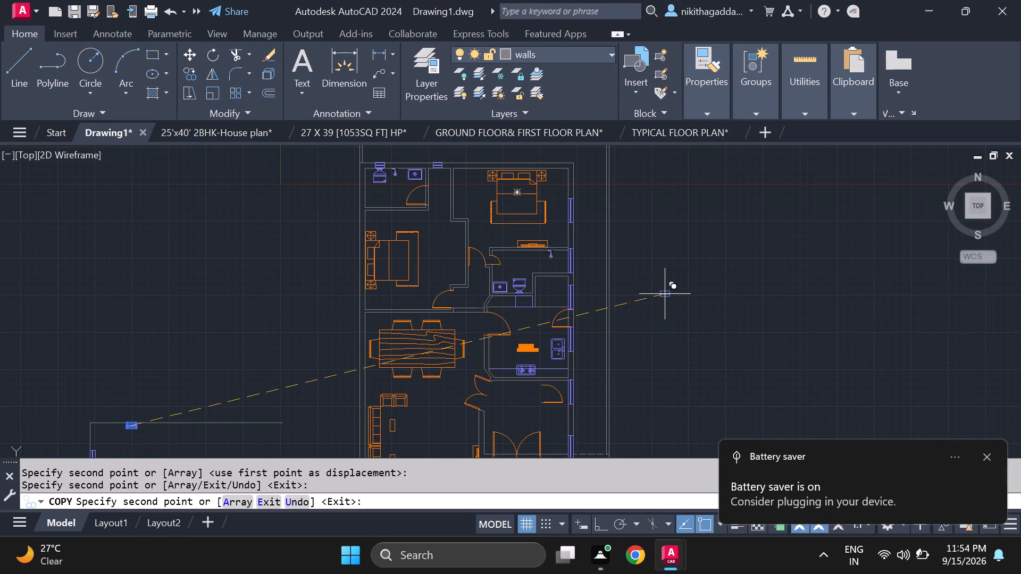
{"action": "key", "text": "Escape"}
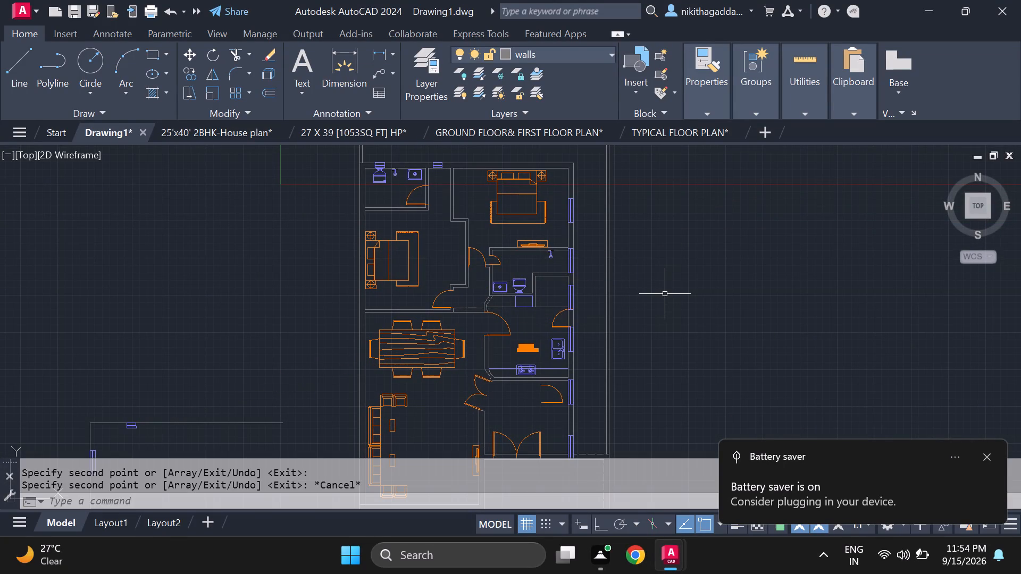
Move the window above the toilet by its lower-right corner onto the inner wall line so it sits flush in the wall.
{"action": "scroll", "coordinate": [372, 160], "scroll_direction": "up", "scroll_amount": 3}
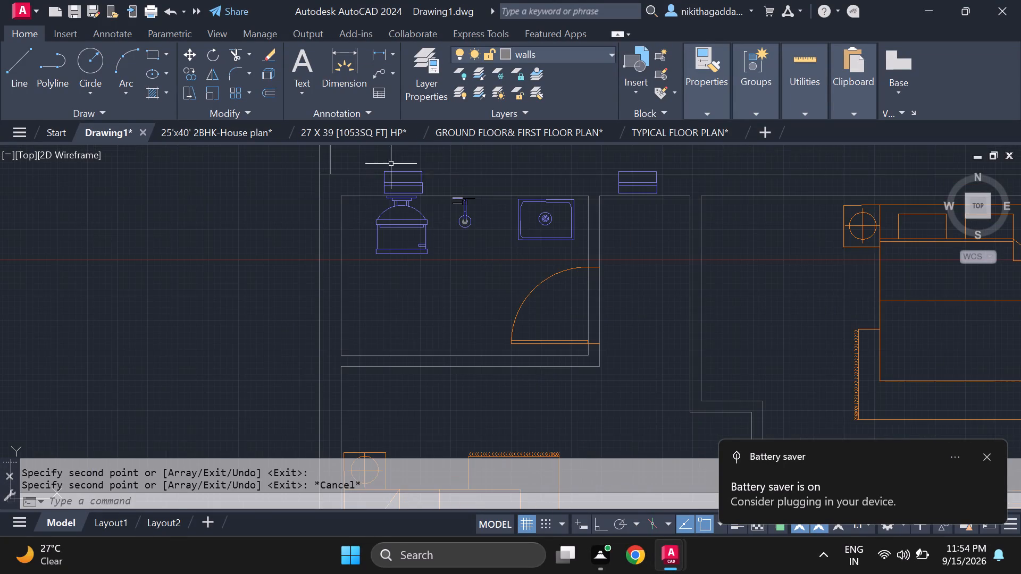
{"action": "scroll", "coordinate": [406, 172], "scroll_direction": "up", "scroll_amount": 2}
{"action": "left_click", "coordinate": [461, 190]}
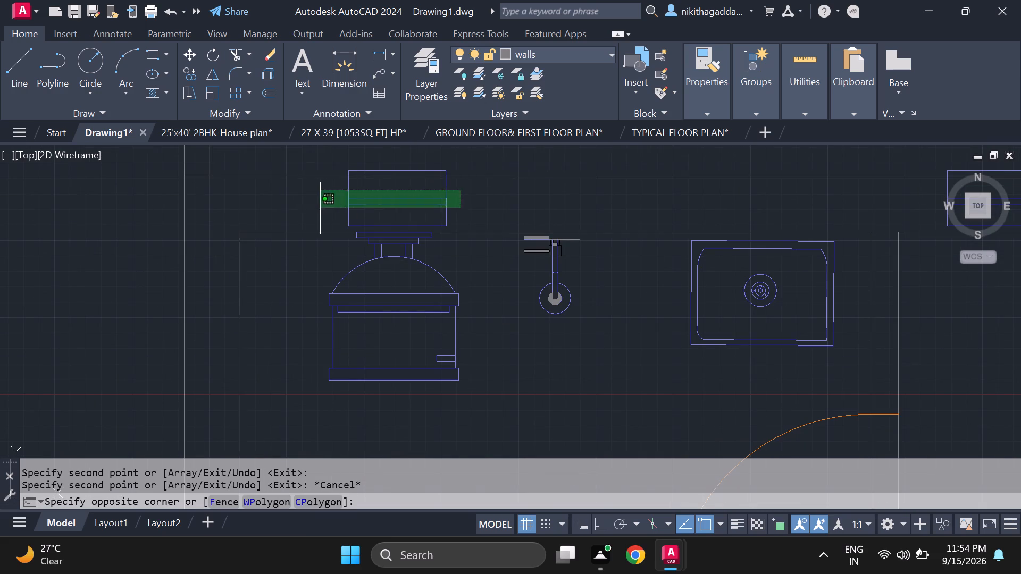
{"action": "left_click", "coordinate": [317, 210]}
{"action": "scroll", "coordinate": [407, 173], "scroll_direction": "up", "scroll_amount": 2}
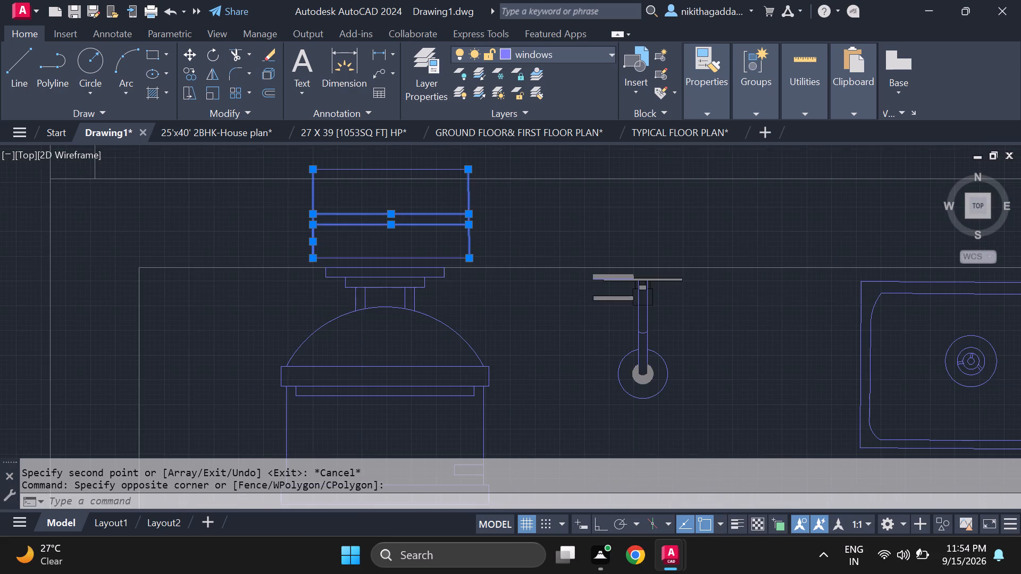
{"action": "left_click", "coordinate": [408, 169]}
{"action": "left_click", "coordinate": [404, 309]}
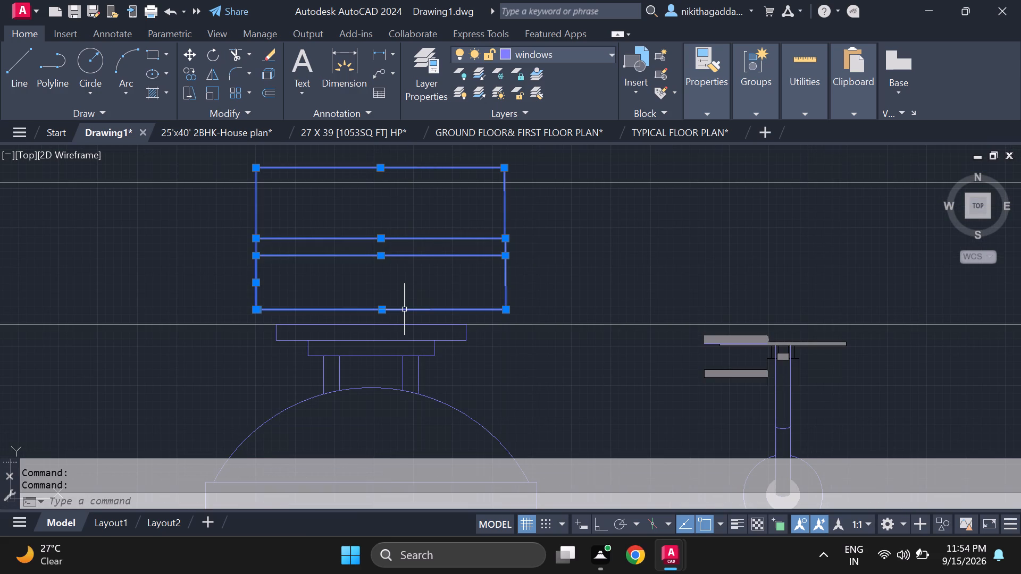
{"action": "key", "text": "m"}
{"action": "key", "text": "Return"}
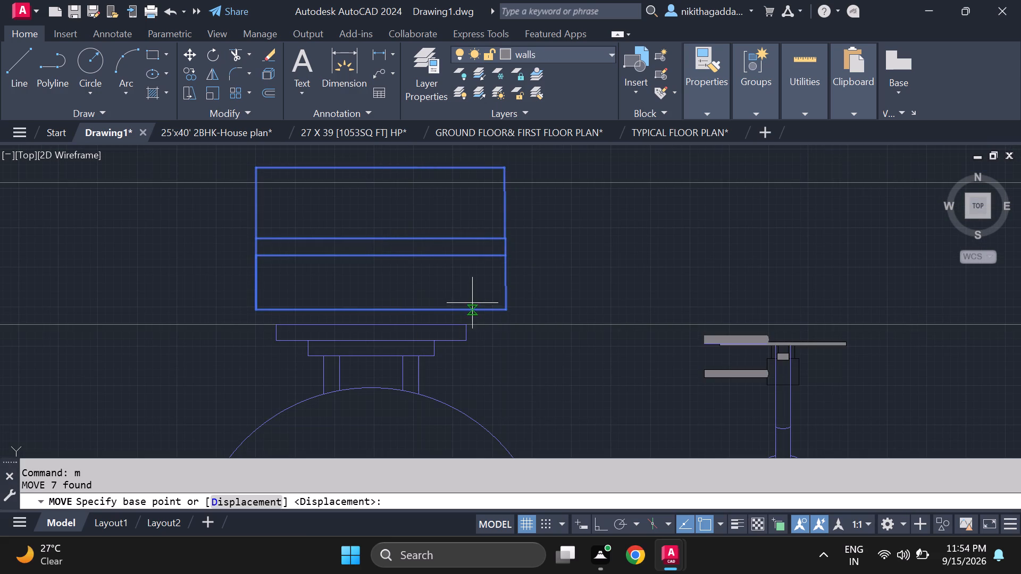
{"action": "left_click", "coordinate": [510, 306]}
{"action": "left_click", "coordinate": [506, 322]}
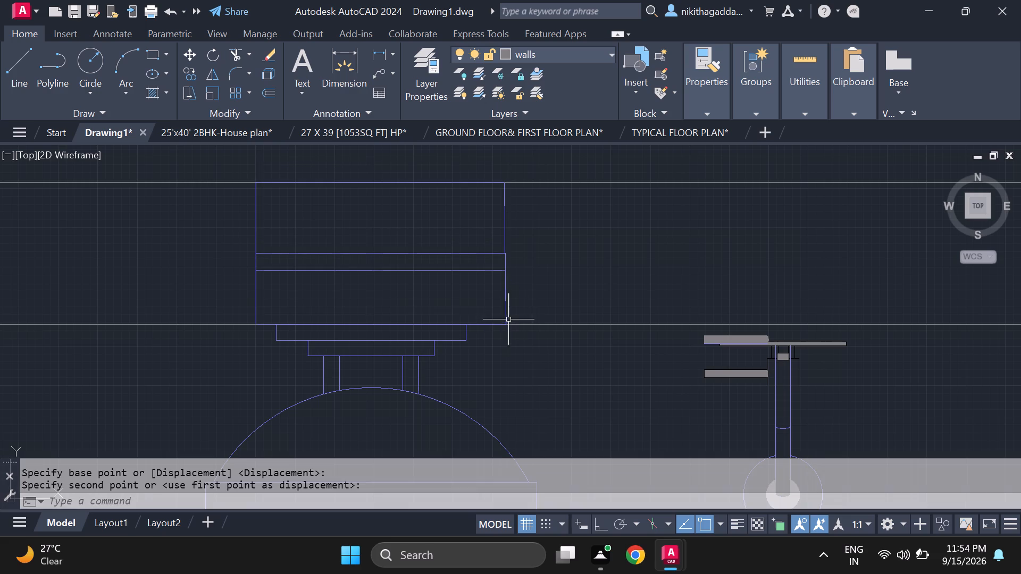
Move the window above the narrow recess by its lower-right corner onto the inner wall line so it sits flush in the wall.
{"action": "scroll", "coordinate": [708, 287], "scroll_direction": "down", "scroll_amount": 2}
{"action": "middle_click_drag", "start_coordinate": [701, 283], "coordinate": [182, 317]}
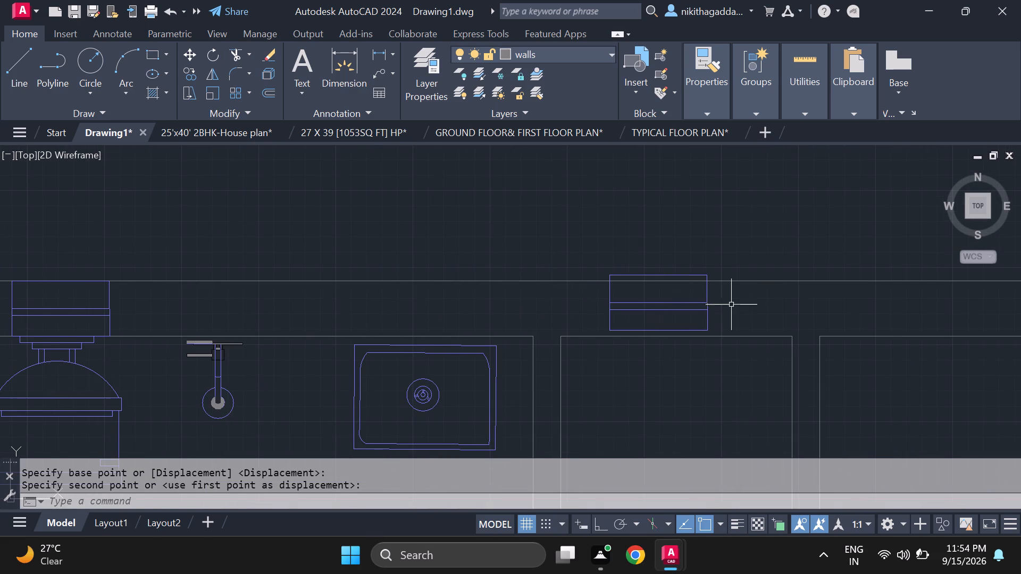
{"action": "left_click_drag", "start_coordinate": [736, 297], "coordinate": [731, 294]}
{"action": "left_click", "coordinate": [574, 324]}
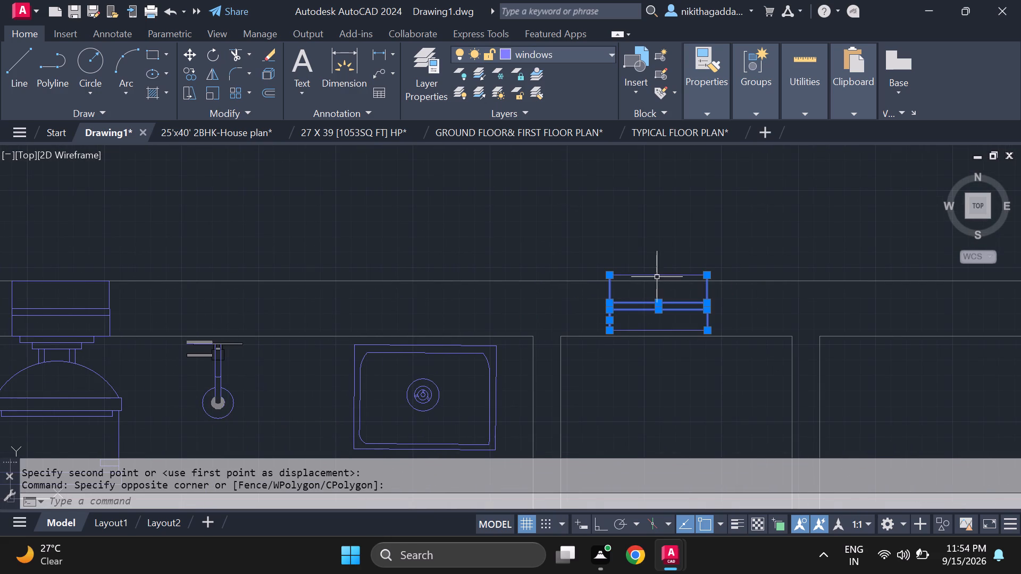
{"action": "left_click", "coordinate": [657, 276]}
{"action": "left_click", "coordinate": [660, 318]}
{"action": "left_click", "coordinate": [641, 332]}
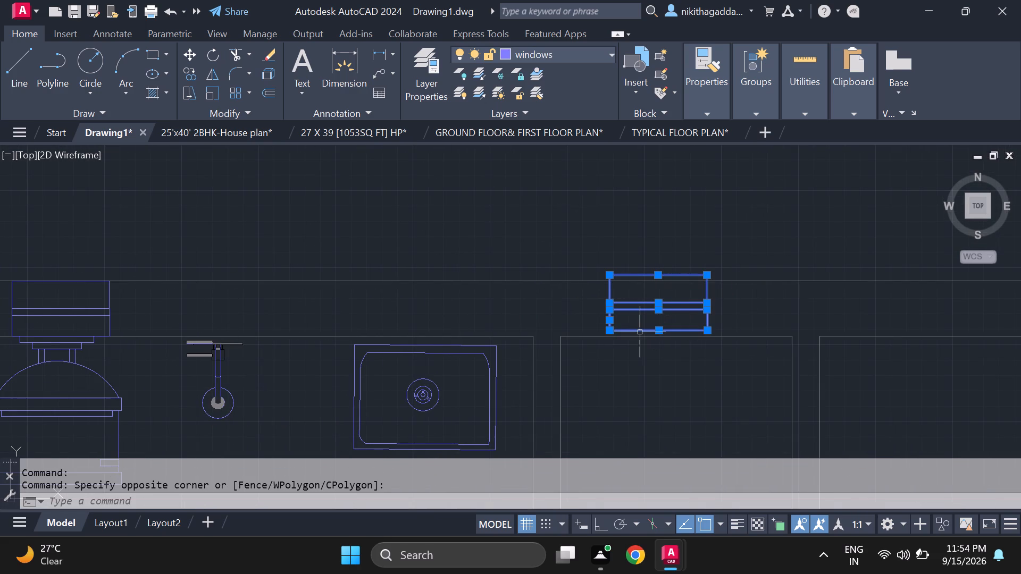
{"action": "key", "text": "m"}
{"action": "key", "text": "Return"}
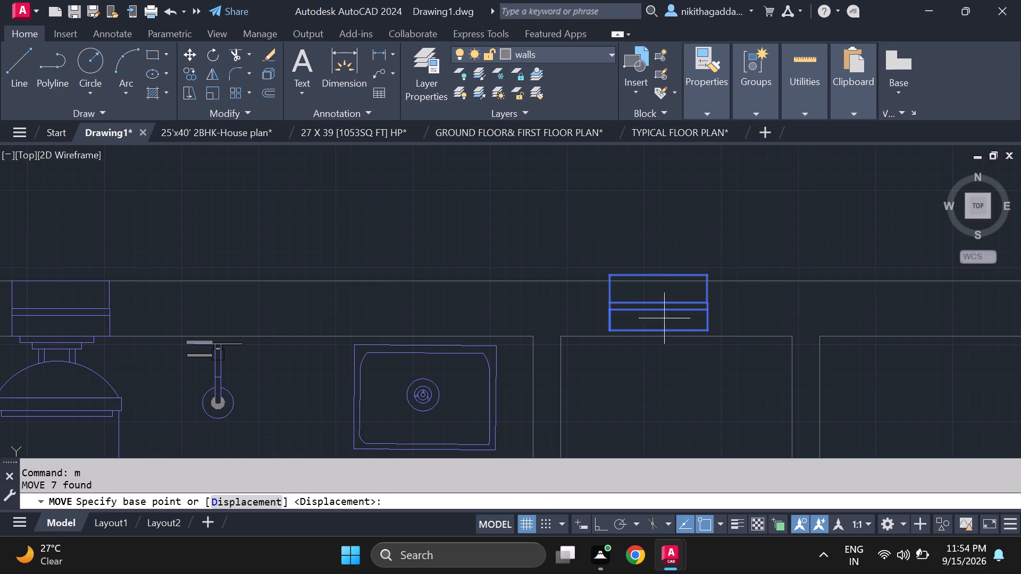
{"action": "scroll", "coordinate": [689, 333], "scroll_direction": "up", "scroll_amount": 1}
{"action": "left_click", "coordinate": [719, 327]}
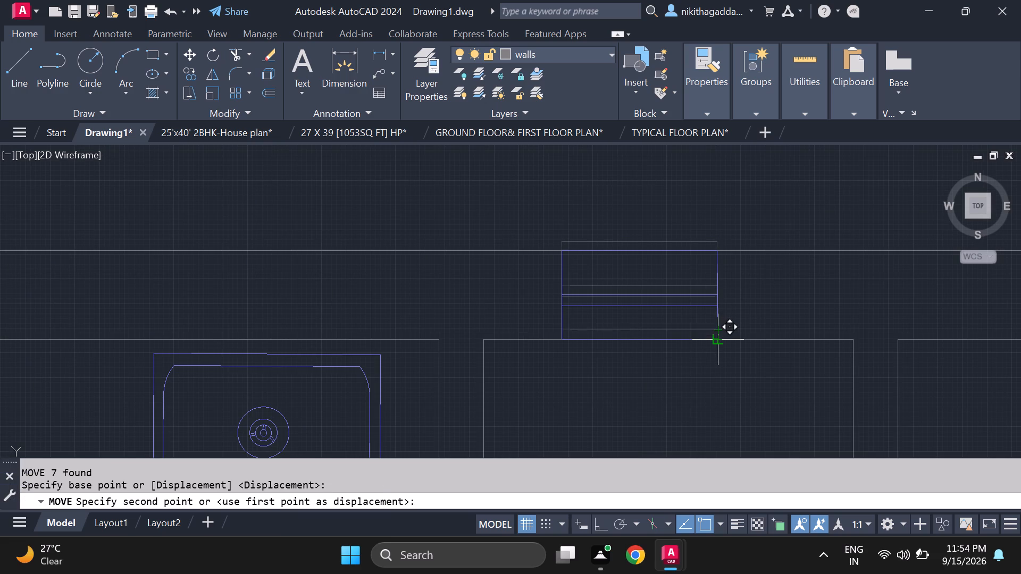
{"action": "left_click", "coordinate": [719, 336]}
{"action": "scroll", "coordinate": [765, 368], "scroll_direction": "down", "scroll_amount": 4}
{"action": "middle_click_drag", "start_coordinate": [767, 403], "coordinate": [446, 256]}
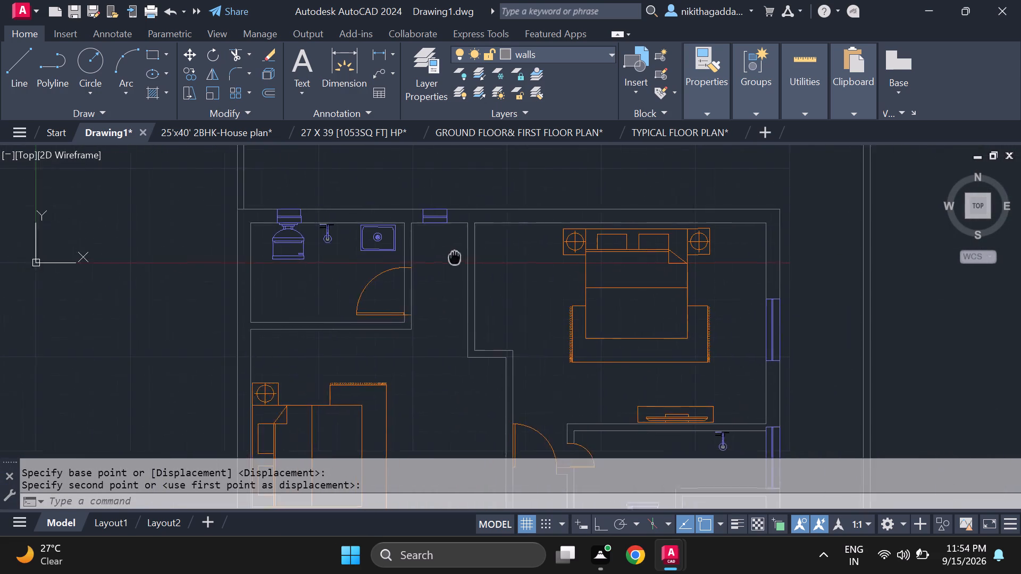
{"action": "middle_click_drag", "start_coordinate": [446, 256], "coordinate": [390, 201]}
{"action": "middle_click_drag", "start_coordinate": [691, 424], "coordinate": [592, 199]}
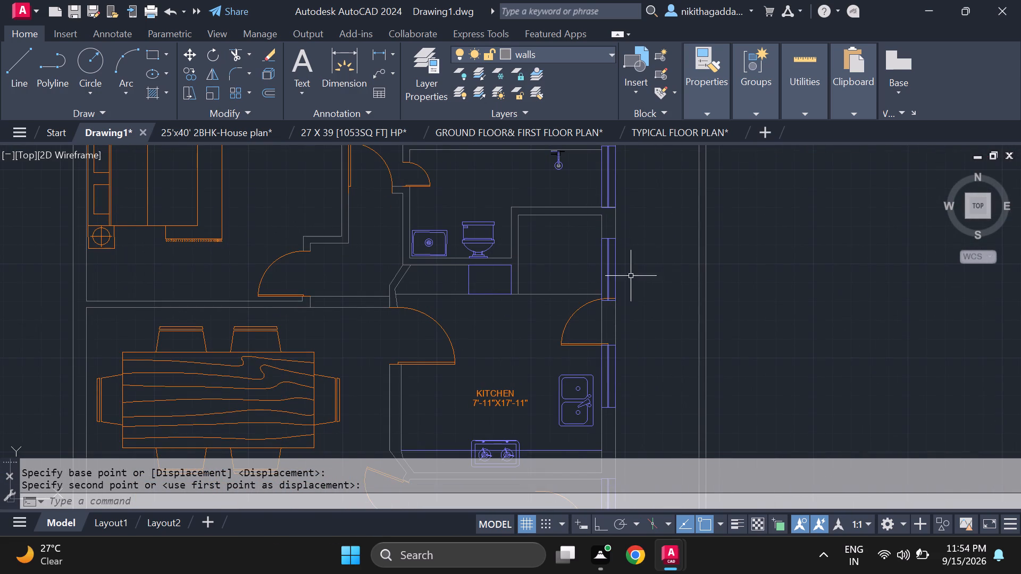
Move the lower end line of the right outer wall window above the kitchen's outer door straight up, clear of the door swing.
{"action": "scroll", "coordinate": [620, 307], "scroll_direction": "up", "scroll_amount": 4}
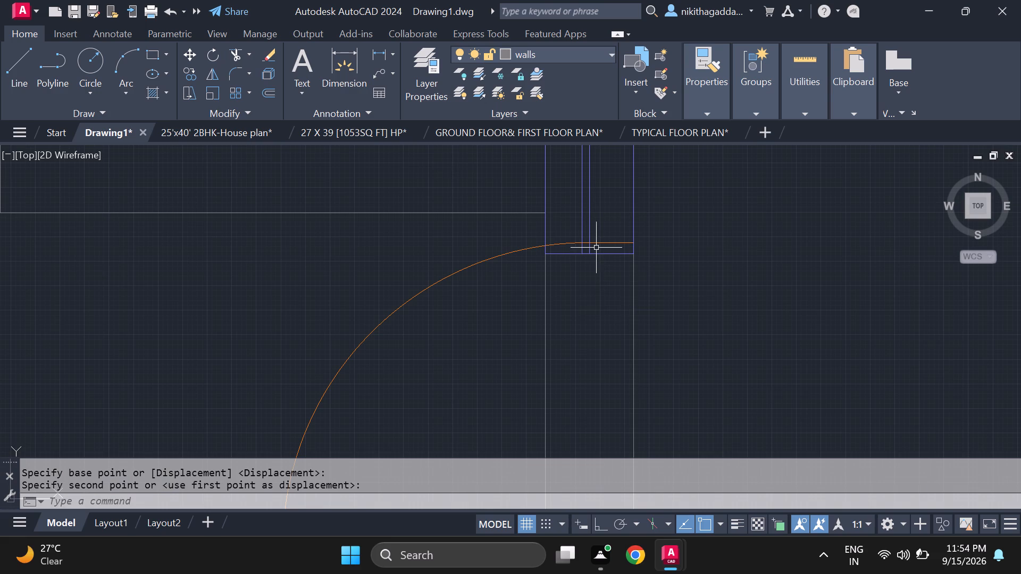
{"action": "scroll", "coordinate": [596, 284], "scroll_direction": "down", "scroll_amount": 2}
{"action": "scroll", "coordinate": [601, 391], "scroll_direction": "up", "scroll_amount": 3}
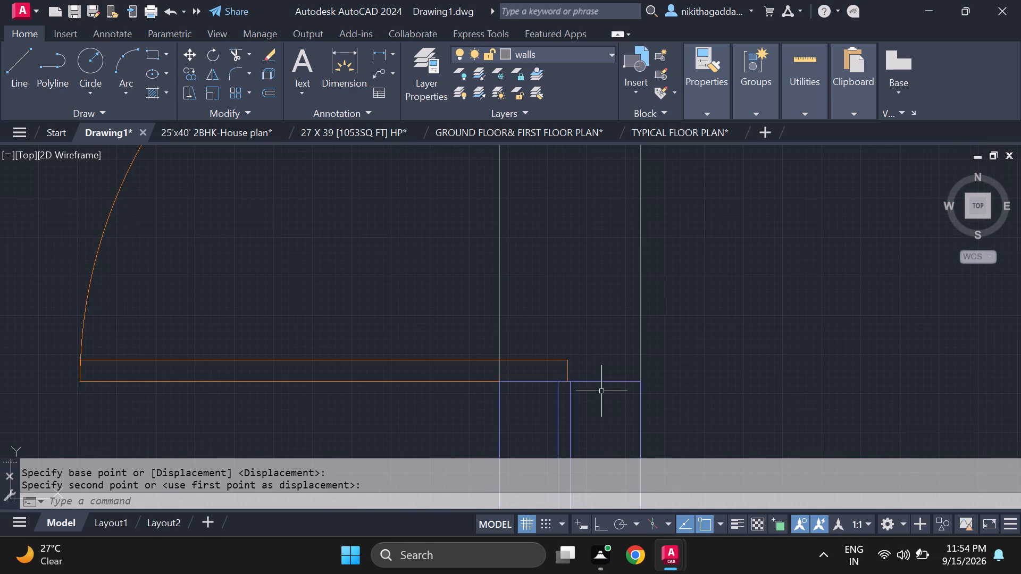
{"action": "scroll", "coordinate": [576, 298], "scroll_direction": "down", "scroll_amount": 3}
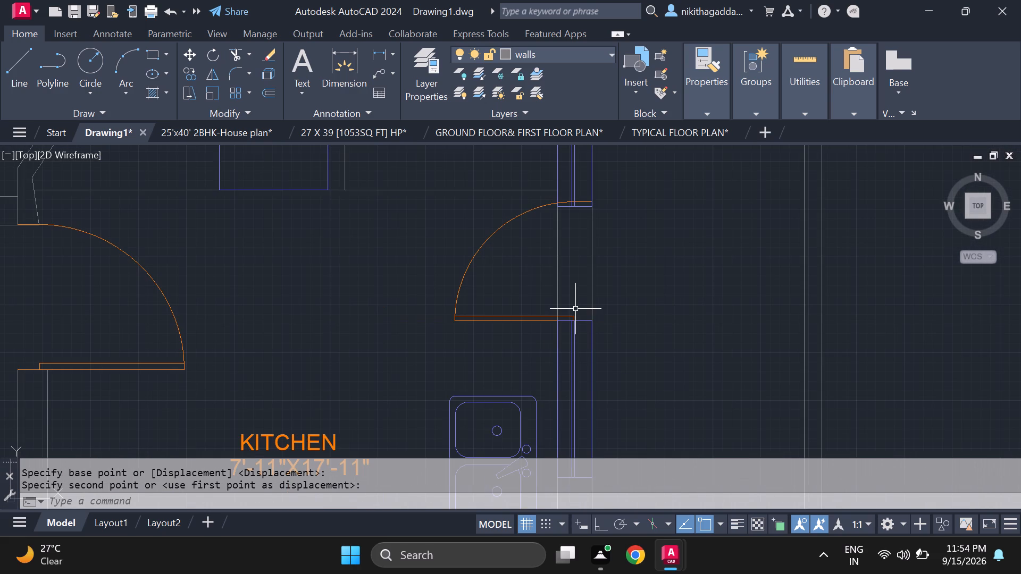
{"action": "scroll", "coordinate": [575, 308], "scroll_direction": "down", "scroll_amount": 3}
{"action": "scroll", "coordinate": [576, 290], "scroll_direction": "up", "scroll_amount": 3}
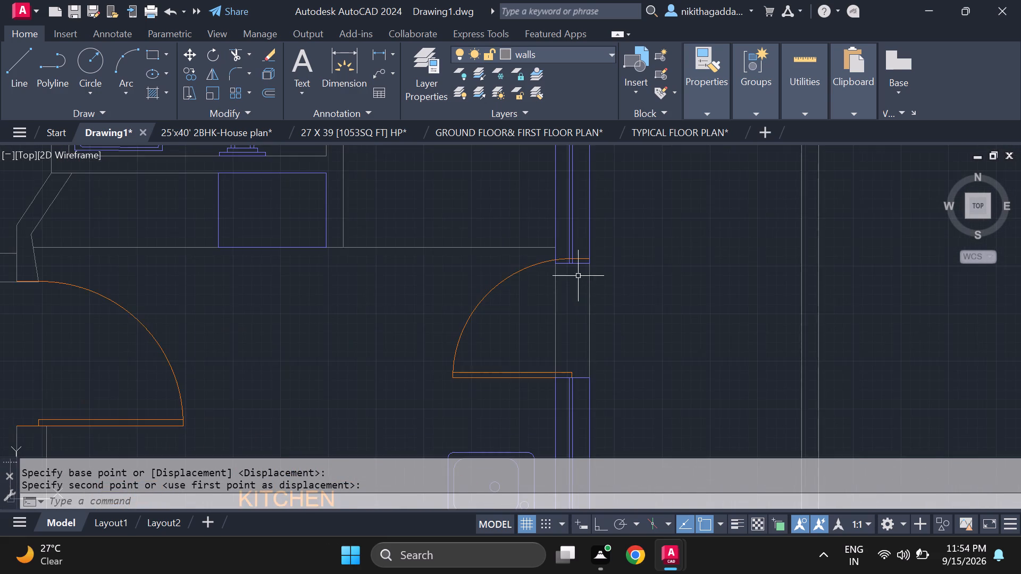
{"action": "scroll", "coordinate": [578, 274], "scroll_direction": "up", "scroll_amount": 3}
{"action": "left_click", "coordinate": [576, 227]}
{"action": "middle_click_drag", "start_coordinate": [574, 271], "coordinate": [590, 445]}
{"action": "key", "text": "m"}
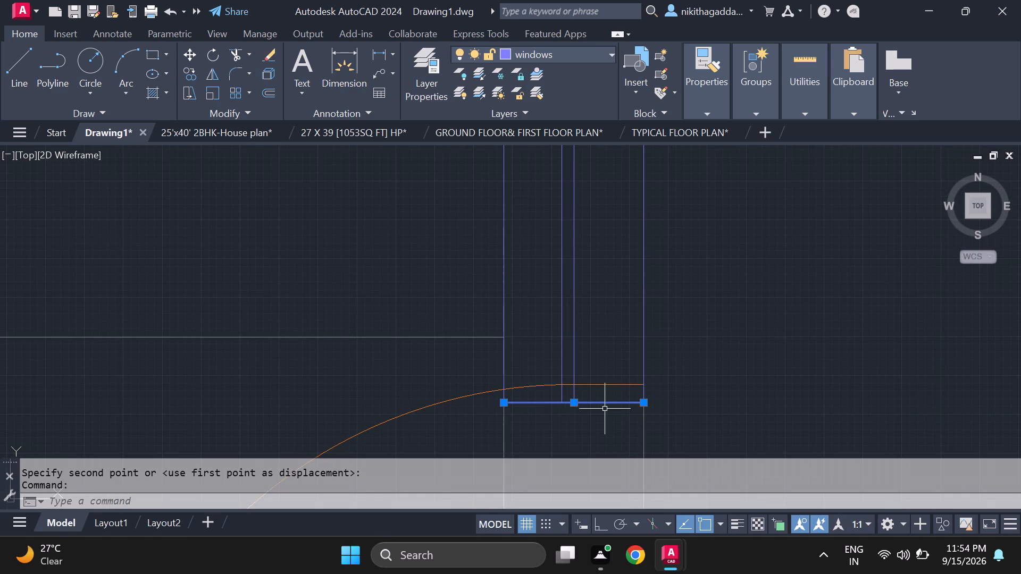
{"action": "key", "text": "Return"}
{"action": "left_click", "coordinate": [646, 404]}
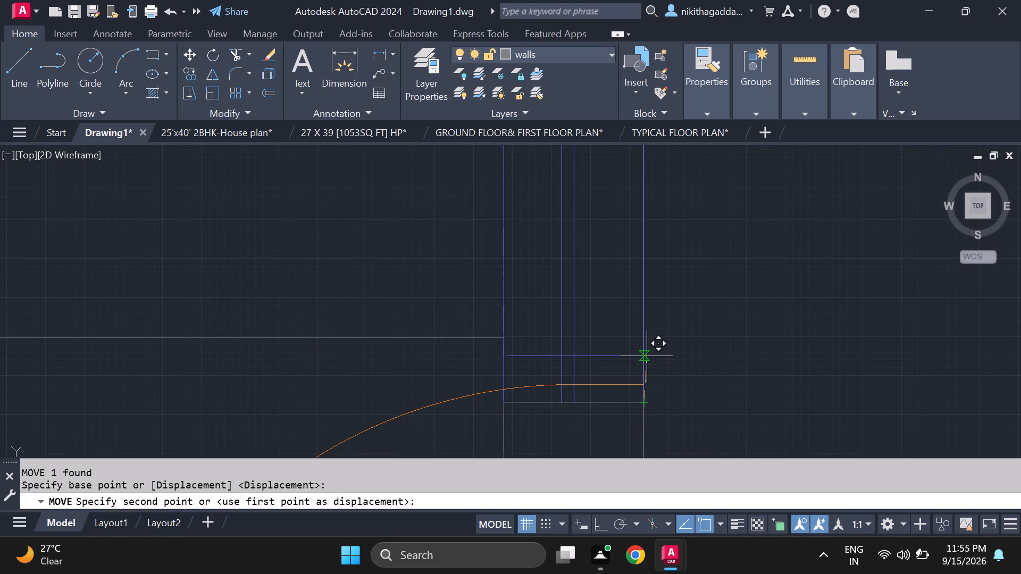
{"action": "left_click", "coordinate": [645, 353]}
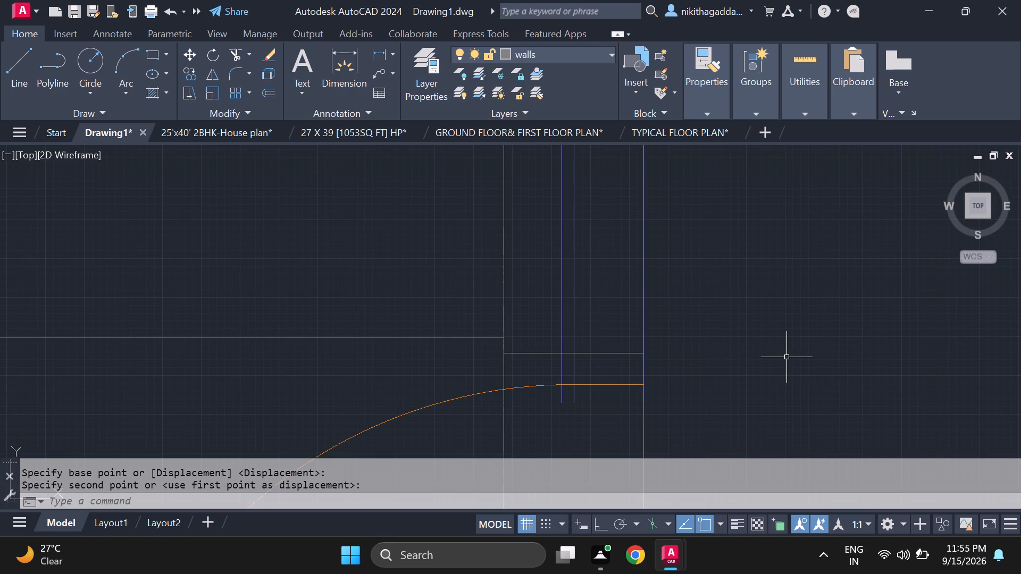
Trim the glazing and side lines of that window where they extend past the moved end line beside the kitchen's outer door.
{"action": "type", "text": "tr"}
{"action": "key", "text": "Return"}
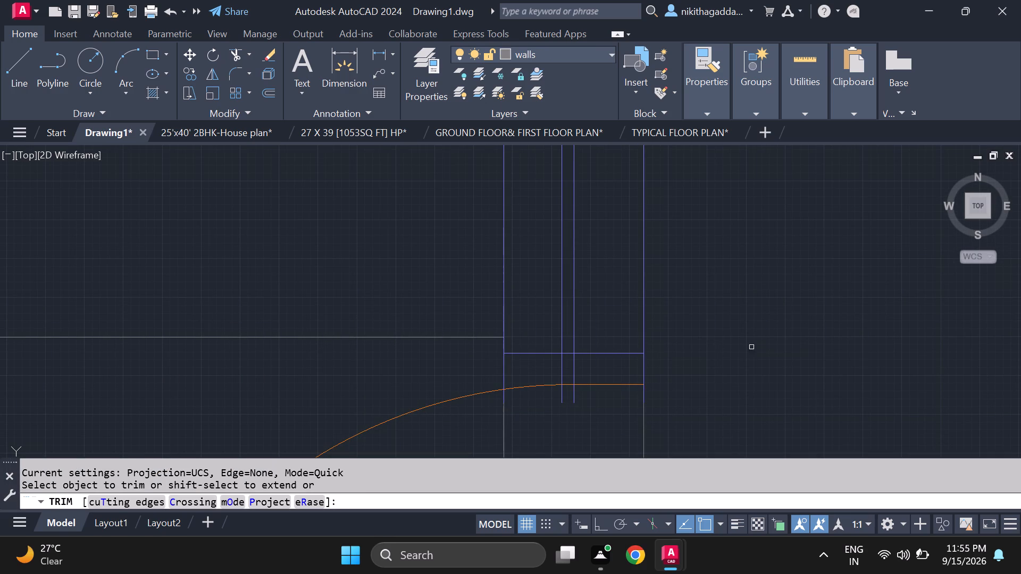
{"action": "left_click_drag", "start_coordinate": [588, 365], "coordinate": [534, 372]}
{"action": "left_click_drag", "start_coordinate": [593, 394], "coordinate": [558, 394]}
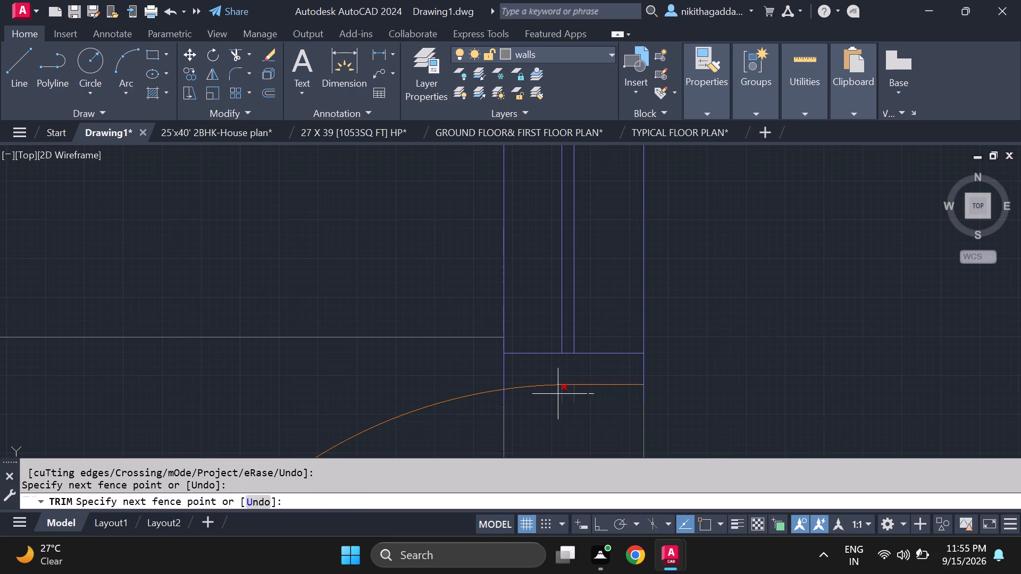
{"action": "left_click_drag", "start_coordinate": [558, 394], "coordinate": [557, 394]}
{"action": "left_click", "coordinate": [504, 382]}
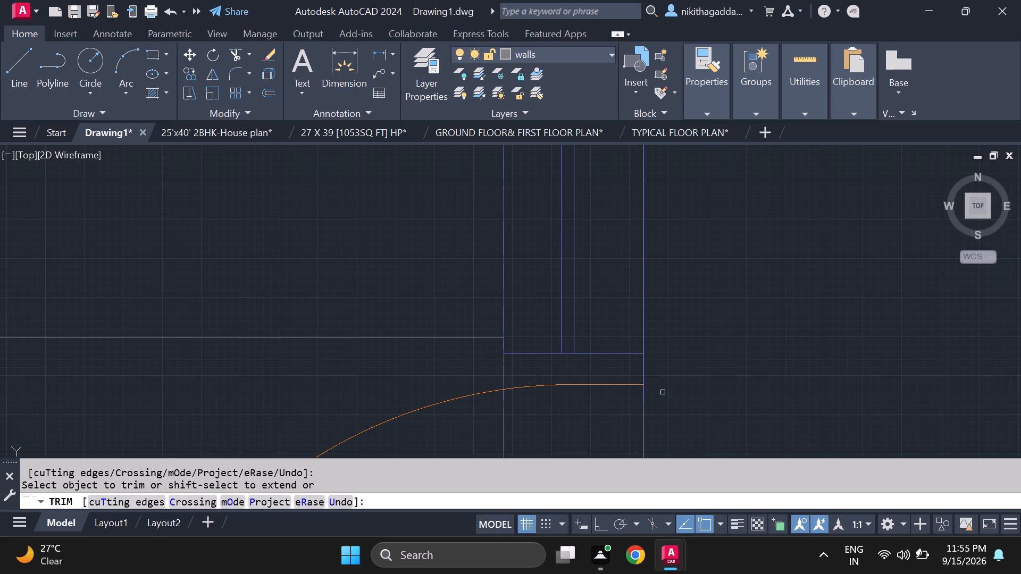
{"action": "left_click", "coordinate": [646, 369]}
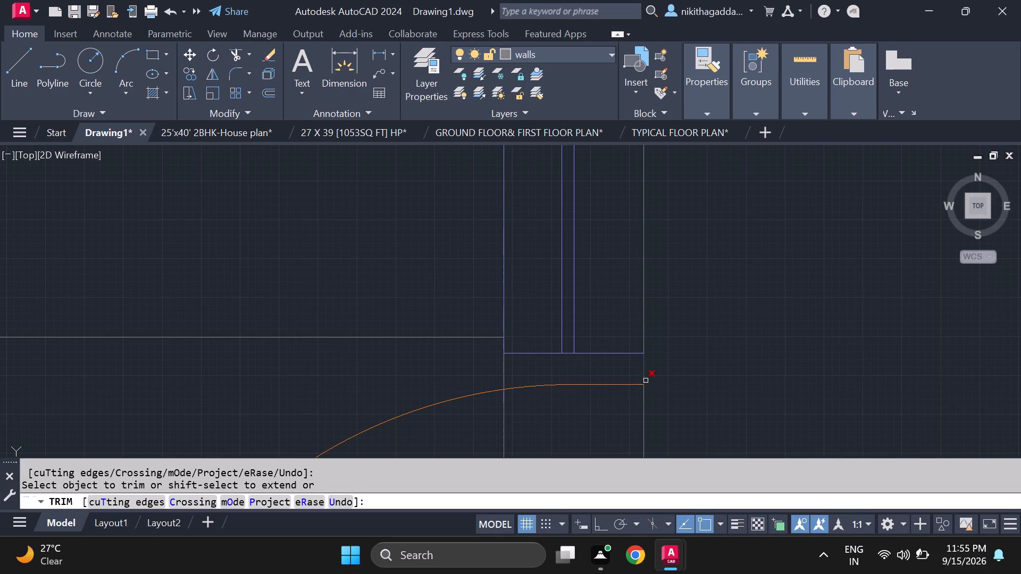
{"action": "left_click", "coordinate": [646, 396]}
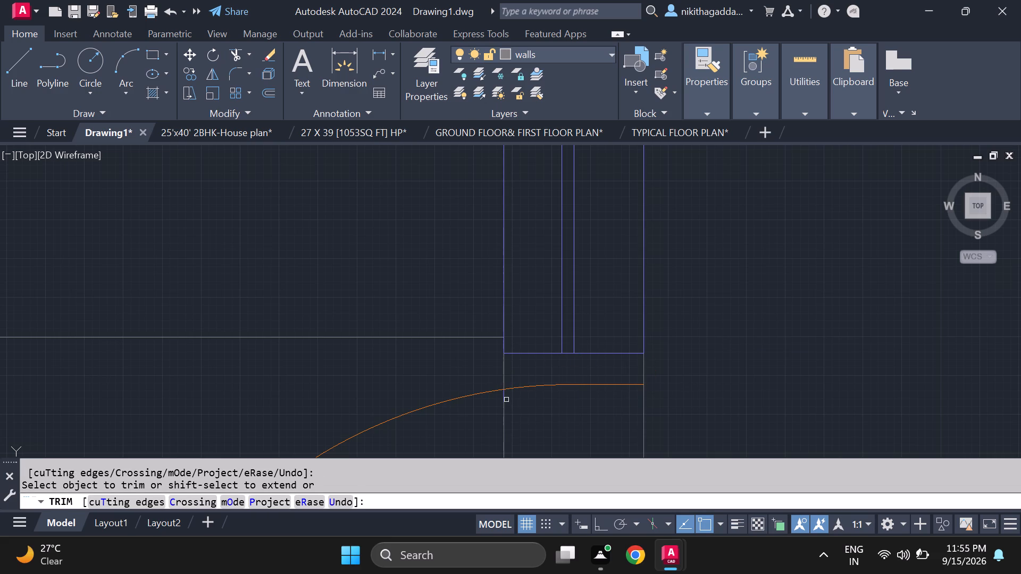
{"action": "left_click", "coordinate": [506, 399]}
{"action": "scroll", "coordinate": [579, 423], "scroll_direction": "down", "scroll_amount": 1}
{"action": "left_click", "coordinate": [577, 421]}
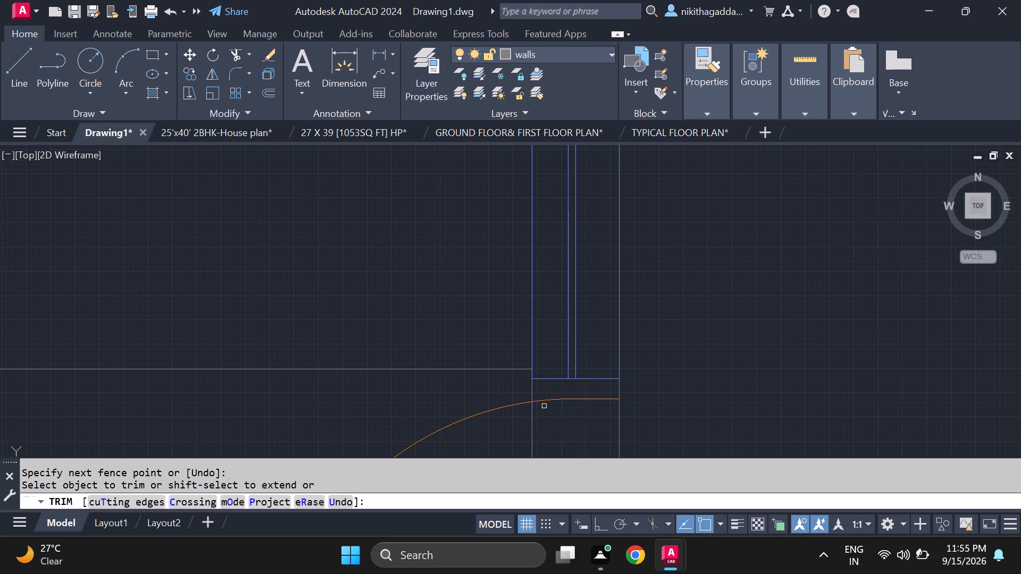
{"action": "scroll", "coordinate": [541, 404], "scroll_direction": "up", "scroll_amount": 3}
{"action": "left_click", "coordinate": [506, 403]}
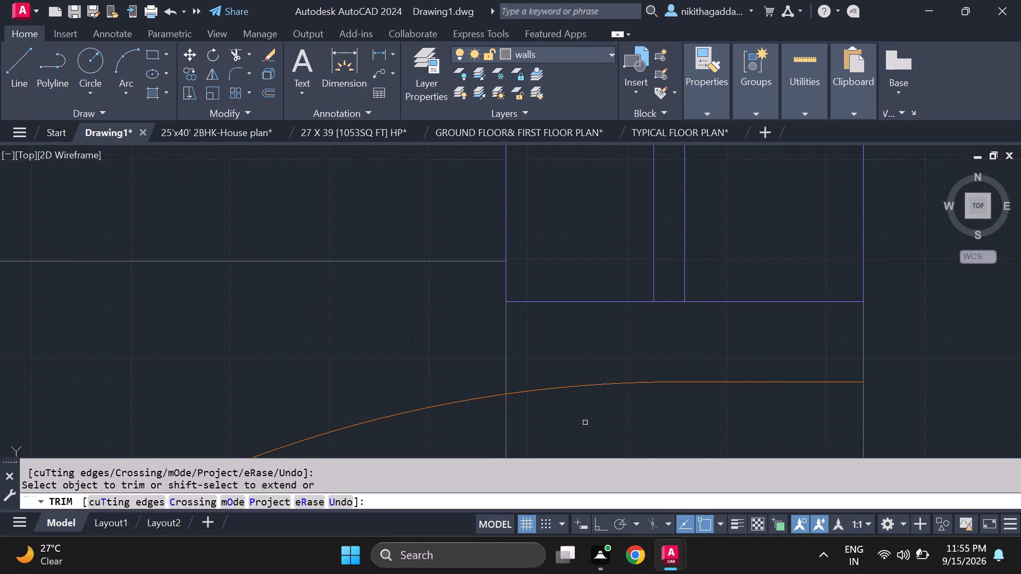
{"action": "scroll", "coordinate": [590, 425], "scroll_direction": "down", "scroll_amount": 3}
{"action": "middle_click_drag", "start_coordinate": [609, 435], "coordinate": [571, 316]}
{"action": "scroll", "coordinate": [608, 336], "scroll_direction": "down", "scroll_amount": 2}
{"action": "middle_click_drag", "start_coordinate": [609, 390], "coordinate": [574, 305]}
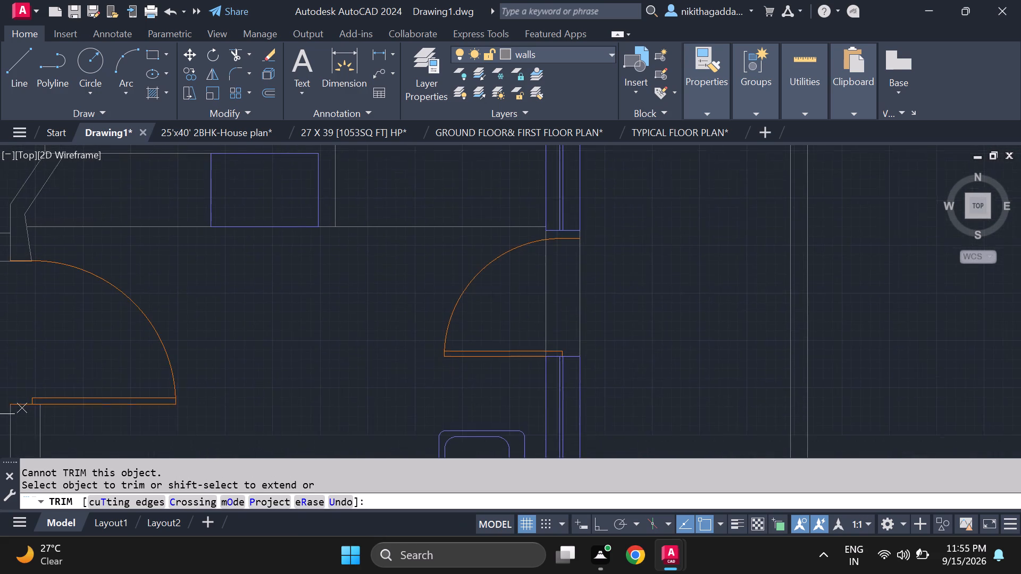
{"action": "scroll", "coordinate": [564, 358], "scroll_direction": "up", "scroll_amount": 3}
{"action": "scroll", "coordinate": [513, 353], "scroll_direction": "up", "scroll_amount": 3}
{"action": "scroll", "coordinate": [633, 335], "scroll_direction": "down", "scroll_amount": 5}
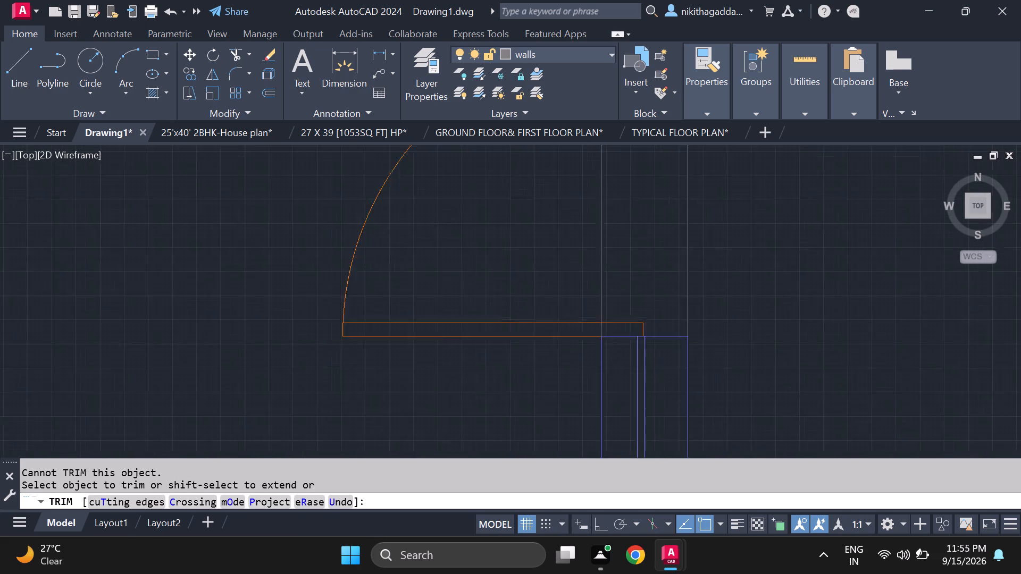
{"action": "scroll", "coordinate": [686, 335], "scroll_direction": "down", "scroll_amount": 4}
{"action": "middle_click_drag", "start_coordinate": [718, 400], "coordinate": [691, 320]}
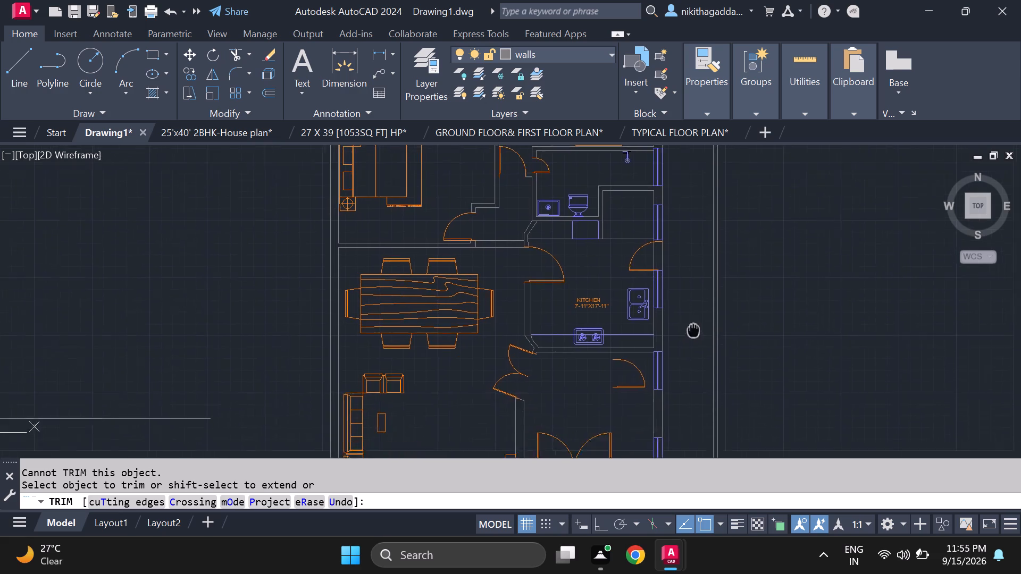
{"action": "middle_click_drag", "start_coordinate": [691, 320], "coordinate": [680, 212]}
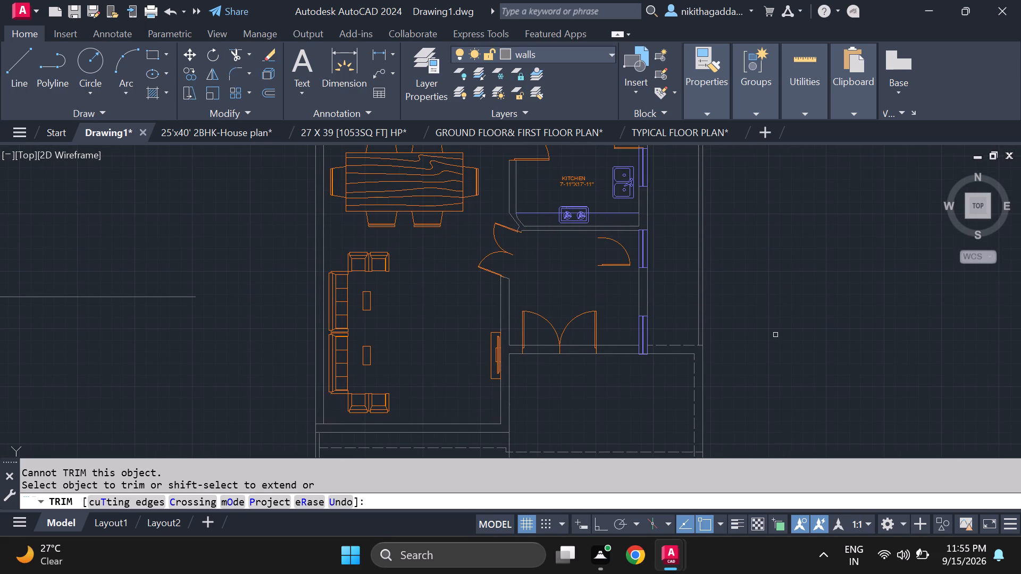
{"action": "key", "text": "Escape"}
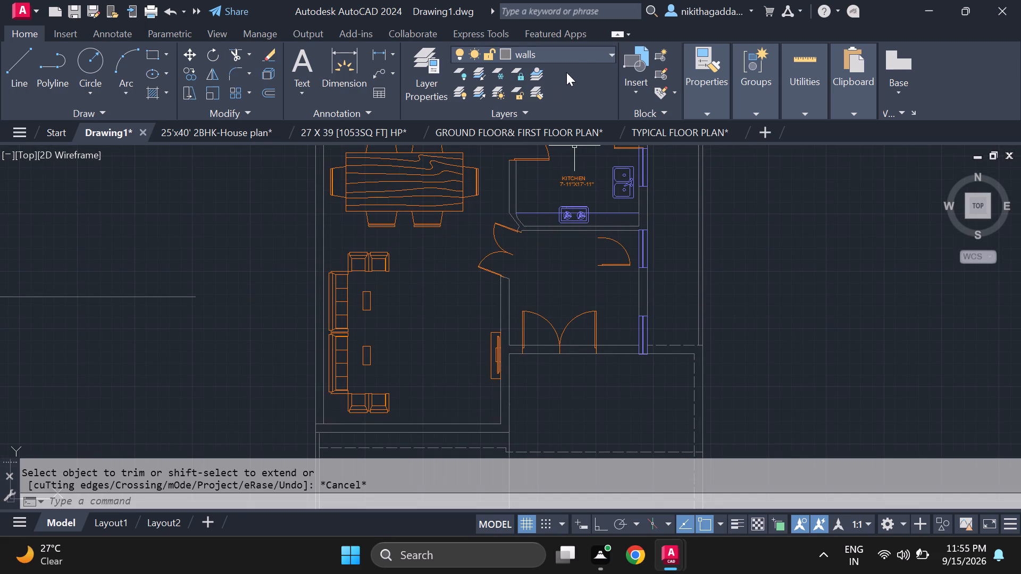
On the windows layer, draw a long rectangular window outline across the wall thickness in the sofa room's bottom wall.
{"action": "left_click", "coordinate": [600, 54]}
{"action": "left_click", "coordinate": [544, 226]}
{"action": "key", "text": "l"}
{"action": "key", "text": "Return"}
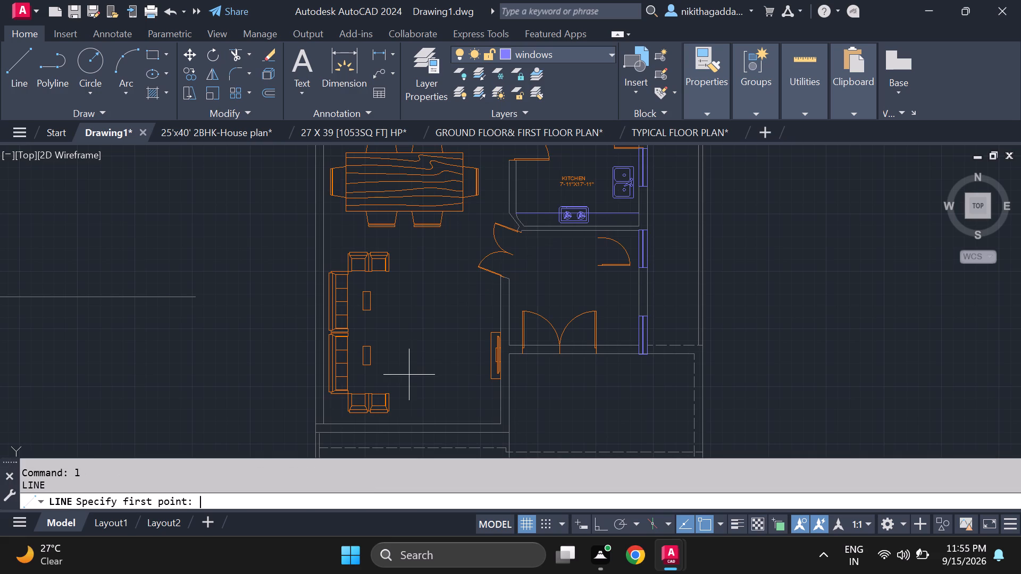
{"action": "middle_click_drag", "start_coordinate": [419, 381], "coordinate": [461, 312]}
{"action": "scroll", "coordinate": [365, 367], "scroll_direction": "up", "scroll_amount": 2}
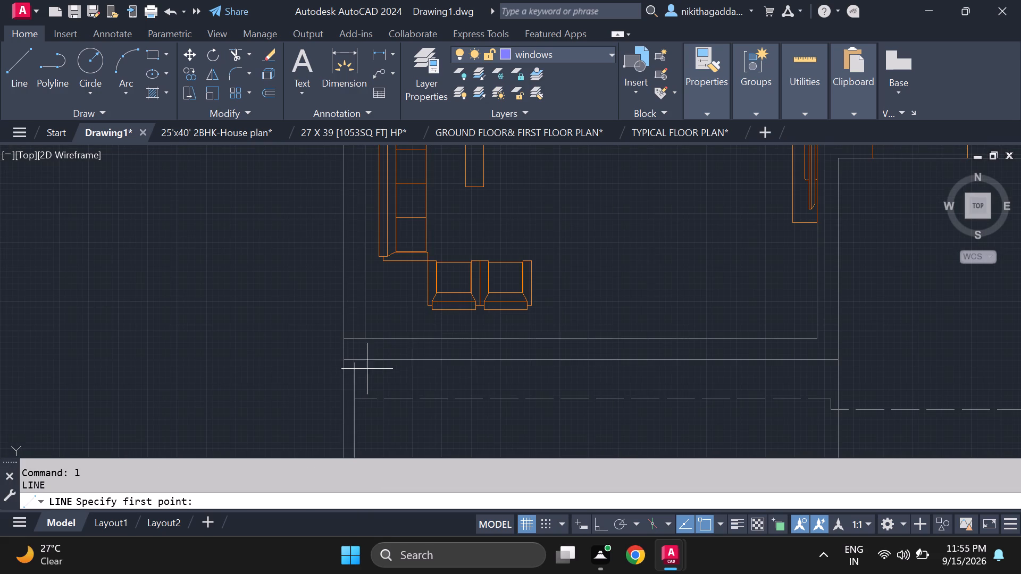
{"action": "left_click", "coordinate": [431, 342]}
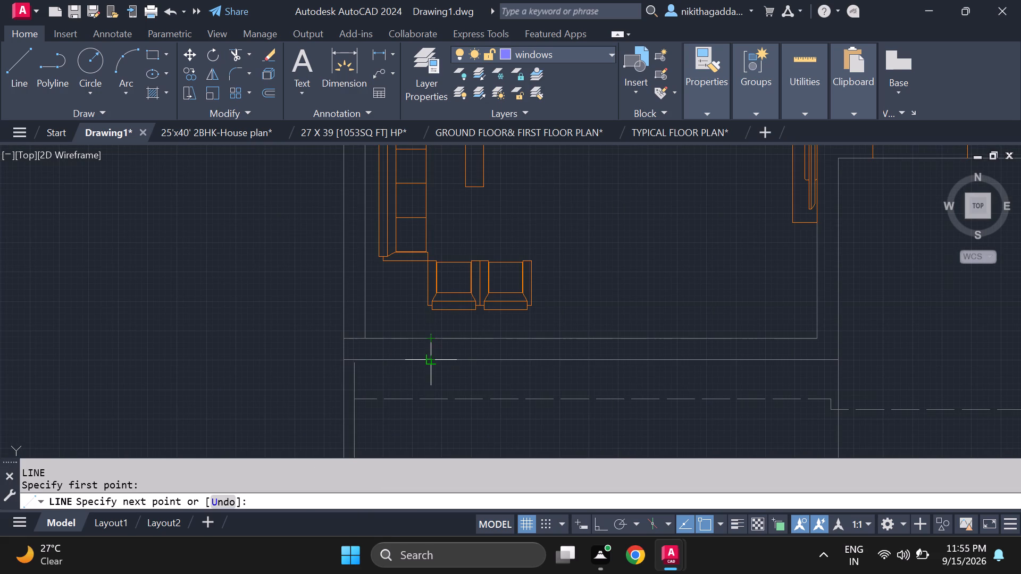
{"action": "left_click", "coordinate": [433, 363]}
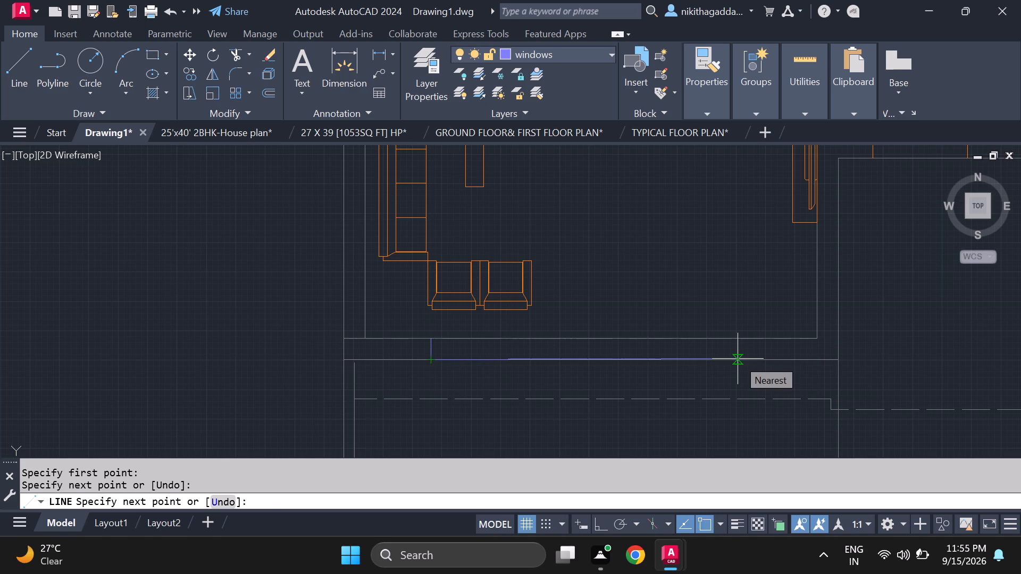
{"action": "left_click", "coordinate": [738, 359]}
{"action": "left_click", "coordinate": [733, 341]}
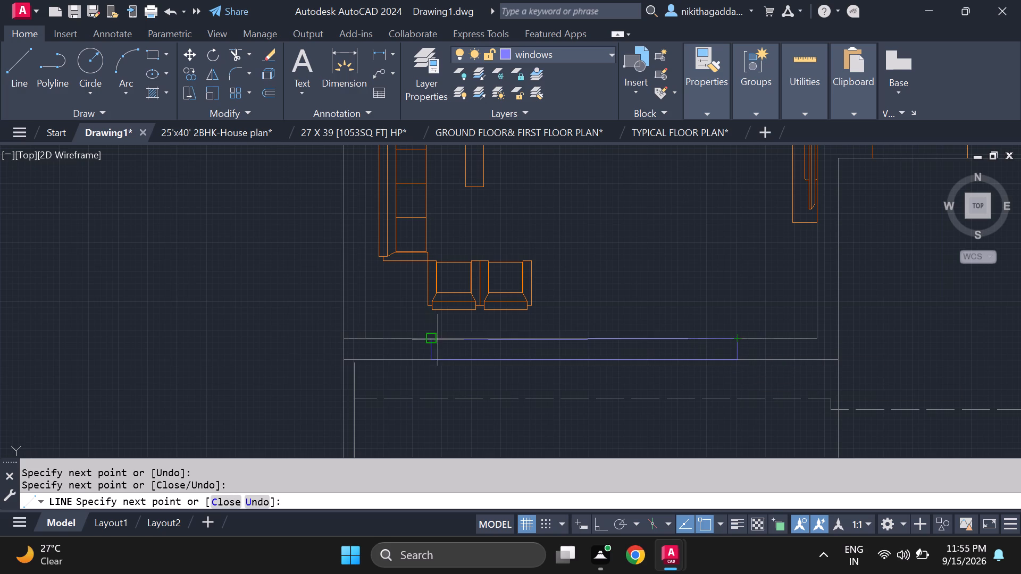
{"action": "left_click", "coordinate": [426, 336]}
Draw two lengthwise glazing lines joined at the end inside the new window in the sofa room's bottom wall.
{"action": "scroll", "coordinate": [433, 339], "scroll_direction": "up", "scroll_amount": 2}
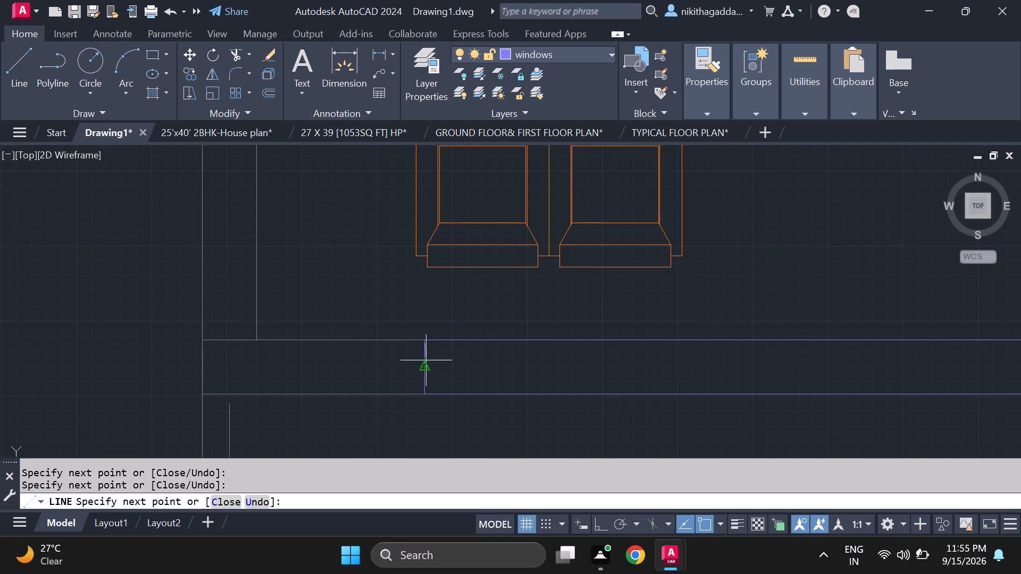
{"action": "left_click", "coordinate": [426, 360]}
{"action": "middle_click_drag", "start_coordinate": [728, 364], "coordinate": [269, 359]}
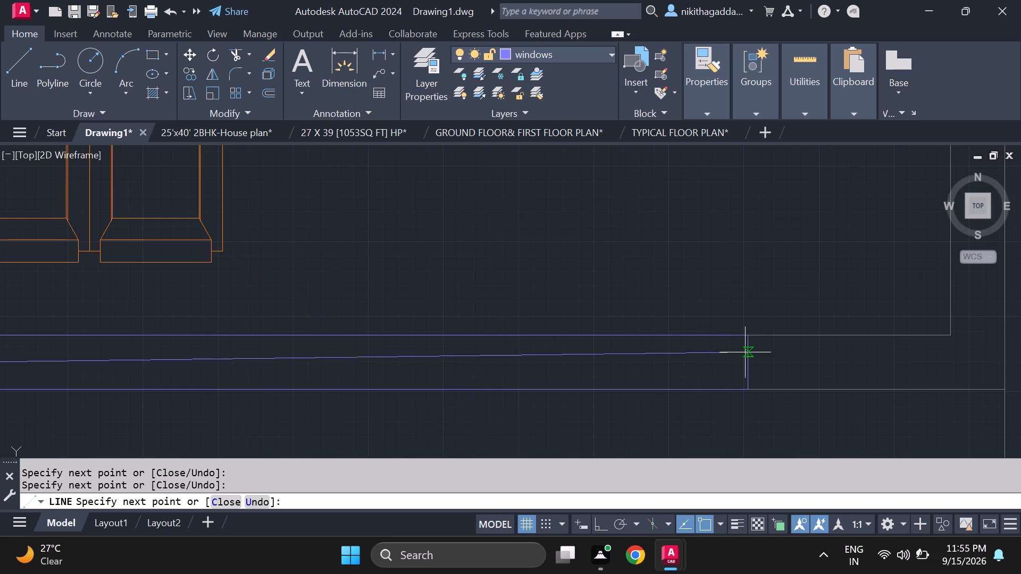
{"action": "left_click", "coordinate": [747, 366]}
{"action": "scroll", "coordinate": [748, 367], "scroll_direction": "up", "scroll_amount": 3}
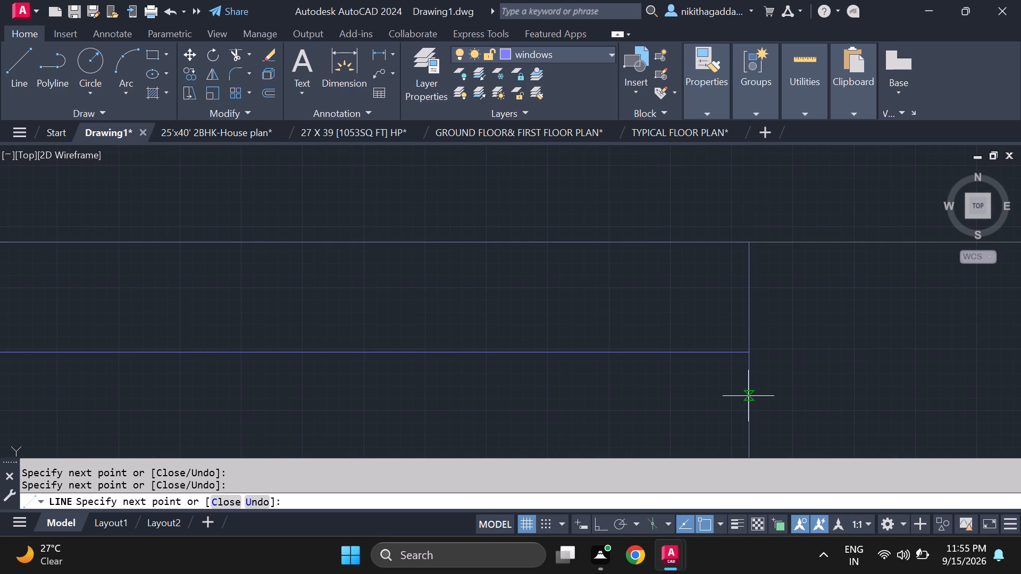
{"action": "left_click", "coordinate": [748, 399]}
{"action": "middle_click_drag", "start_coordinate": [351, 432], "coordinate": [956, 283]}
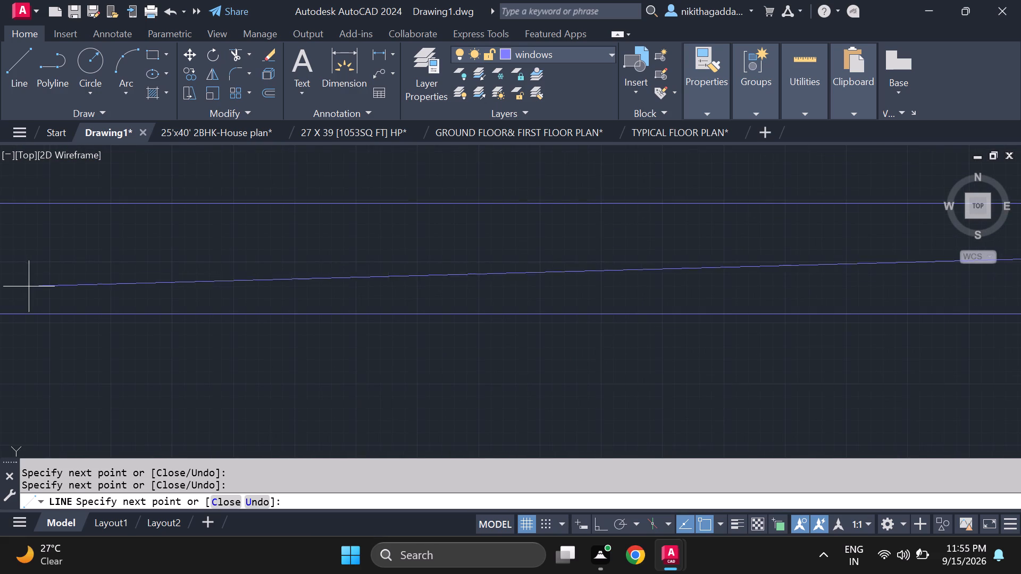
{"action": "middle_click_drag", "start_coordinate": [31, 288], "coordinate": [501, 408]}
{"action": "scroll", "coordinate": [90, 399], "scroll_direction": "down", "scroll_amount": 2}
{"action": "middle_click_drag", "start_coordinate": [101, 391], "coordinate": [760, 282]}
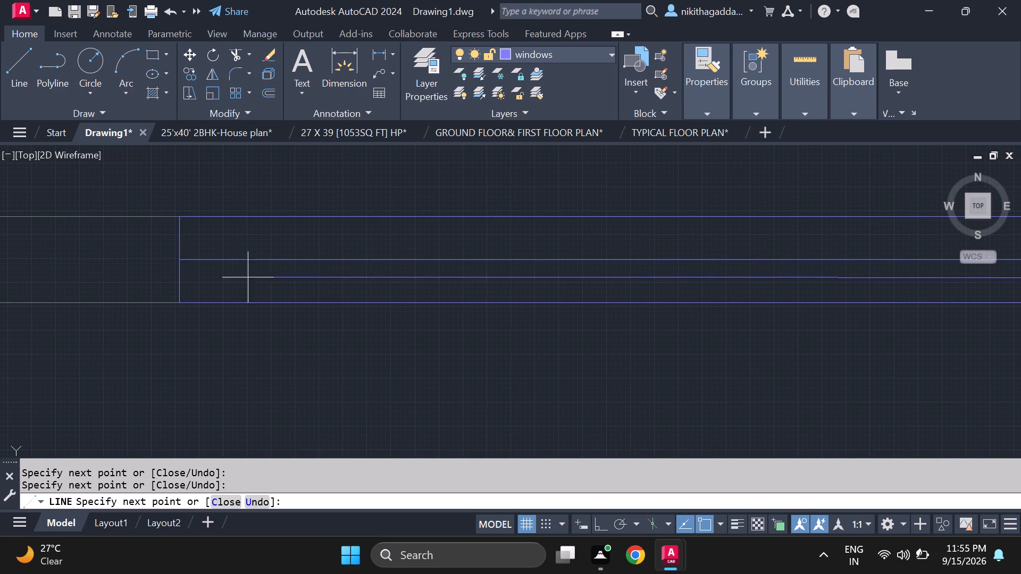
{"action": "left_click", "coordinate": [175, 272]}
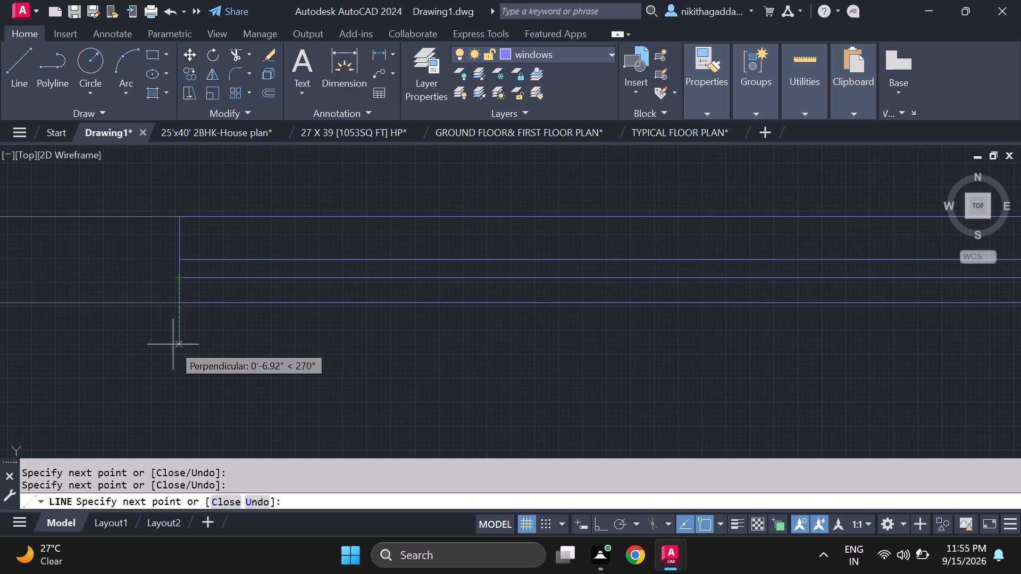
{"action": "scroll", "coordinate": [242, 359], "scroll_direction": "down", "scroll_amount": 3}
{"action": "key", "text": "Escape"}
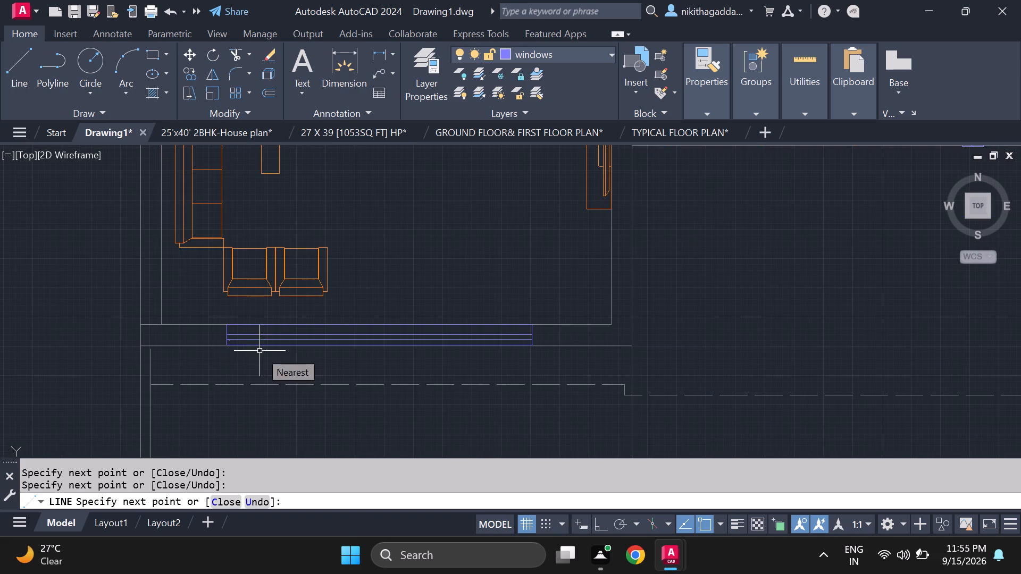
Delete all the leftover sample wall and window geometry beside the house plan.
{"action": "scroll", "coordinate": [397, 326], "scroll_direction": "down", "scroll_amount": 4}
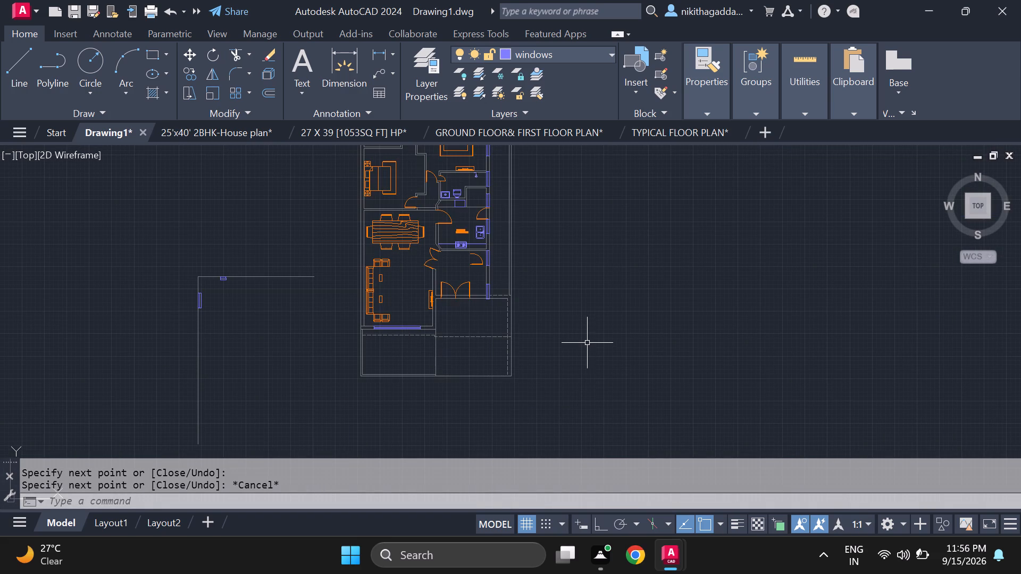
{"action": "scroll", "coordinate": [475, 326], "scroll_direction": "up", "scroll_amount": 2}
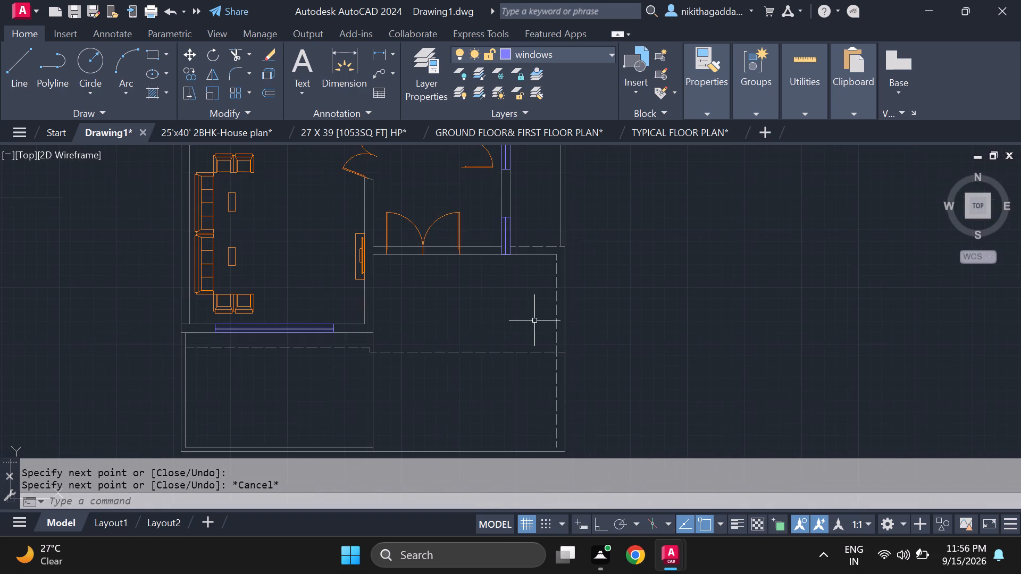
{"action": "scroll", "coordinate": [299, 320], "scroll_direction": "down", "scroll_amount": 2}
{"action": "left_click_drag", "start_coordinate": [163, 238], "coordinate": [139, 255]}
{"action": "left_click", "coordinate": [1, 395]}
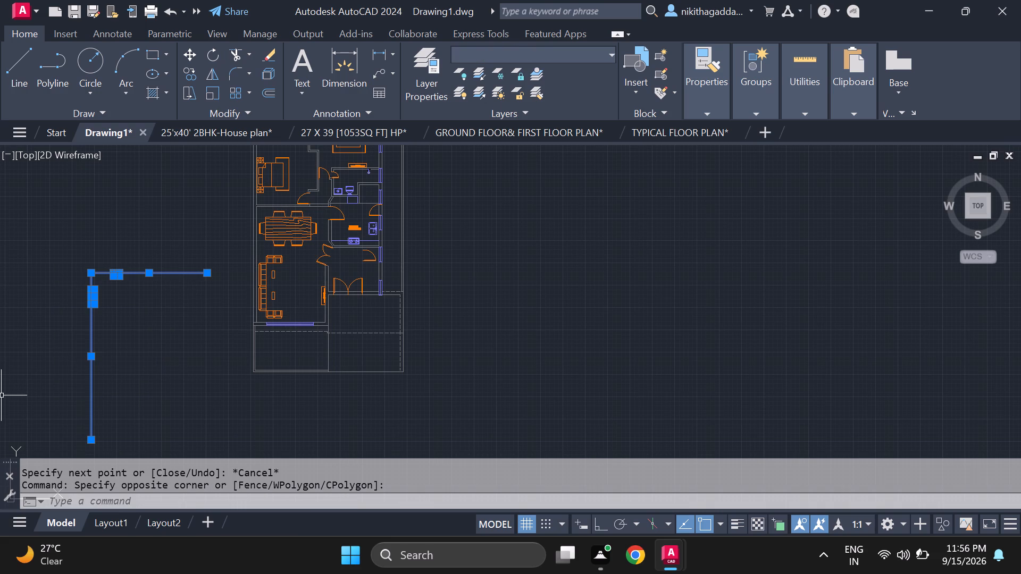
{"action": "key", "text": "Delete"}
On the windows layer, draw a small rectangular window outline across the entrance wall's thickness, between the double door and the right outer wall window.
{"action": "scroll", "coordinate": [413, 328], "scroll_direction": "up", "scroll_amount": 2}
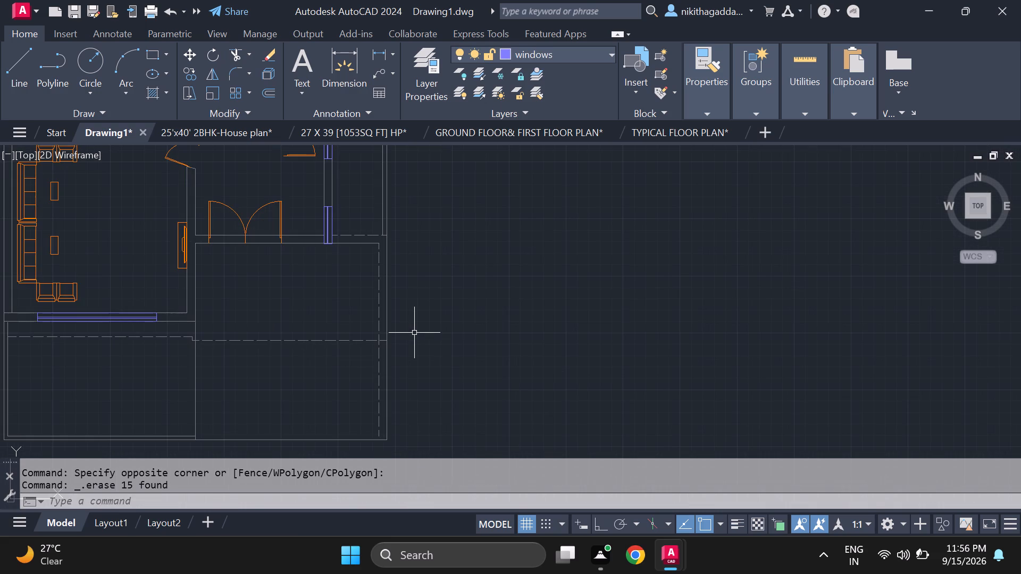
{"action": "key", "text": "l"}
{"action": "key", "text": "Return"}
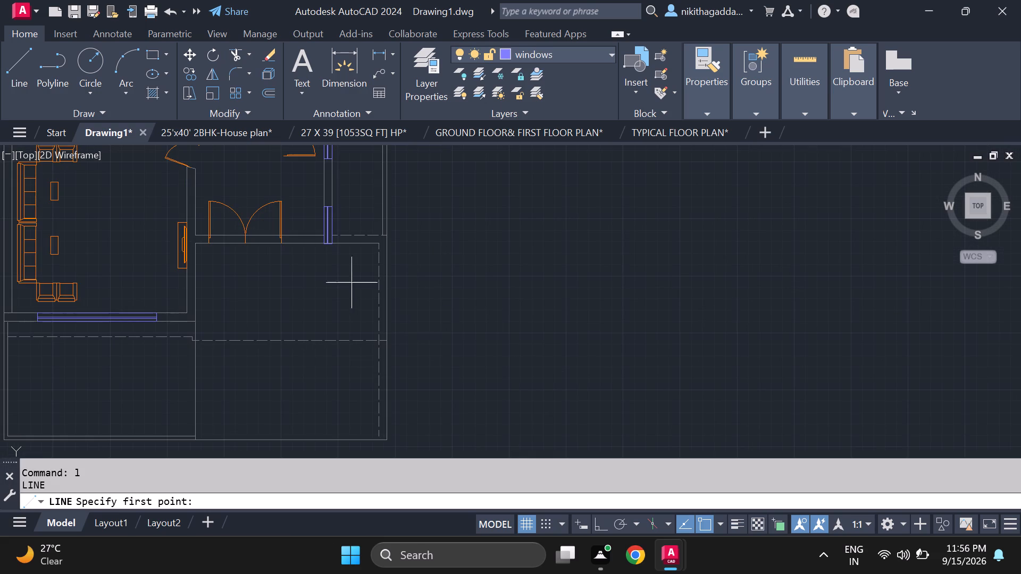
{"action": "scroll", "coordinate": [263, 263], "scroll_direction": "up", "scroll_amount": 2}
{"action": "middle_click_drag", "start_coordinate": [284, 255], "coordinate": [310, 303]}
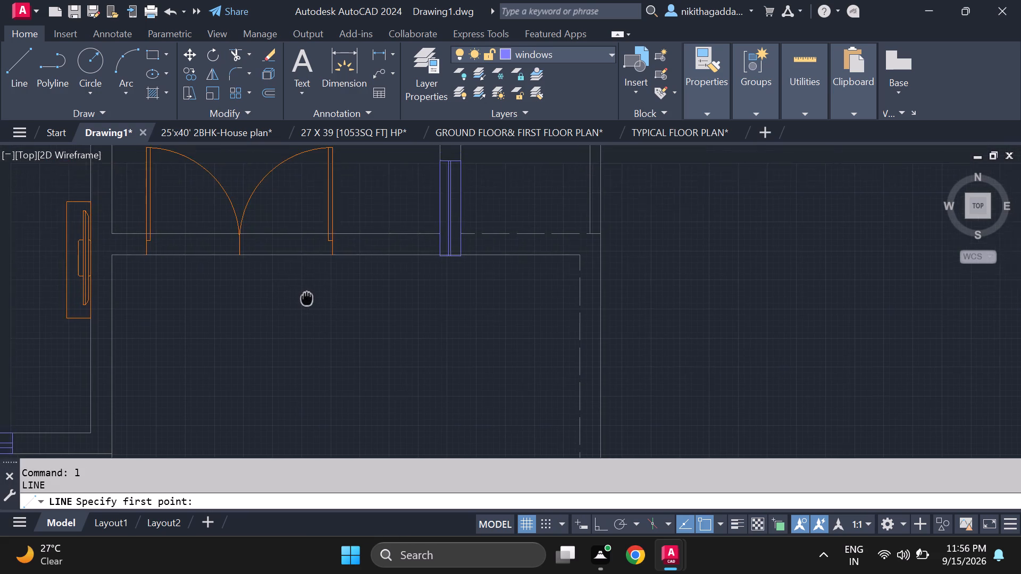
{"action": "middle_click_drag", "start_coordinate": [310, 303], "coordinate": [322, 322]}
{"action": "middle_click", "coordinate": [322, 322]}
{"action": "scroll", "coordinate": [406, 310], "scroll_direction": "up", "scroll_amount": 1}
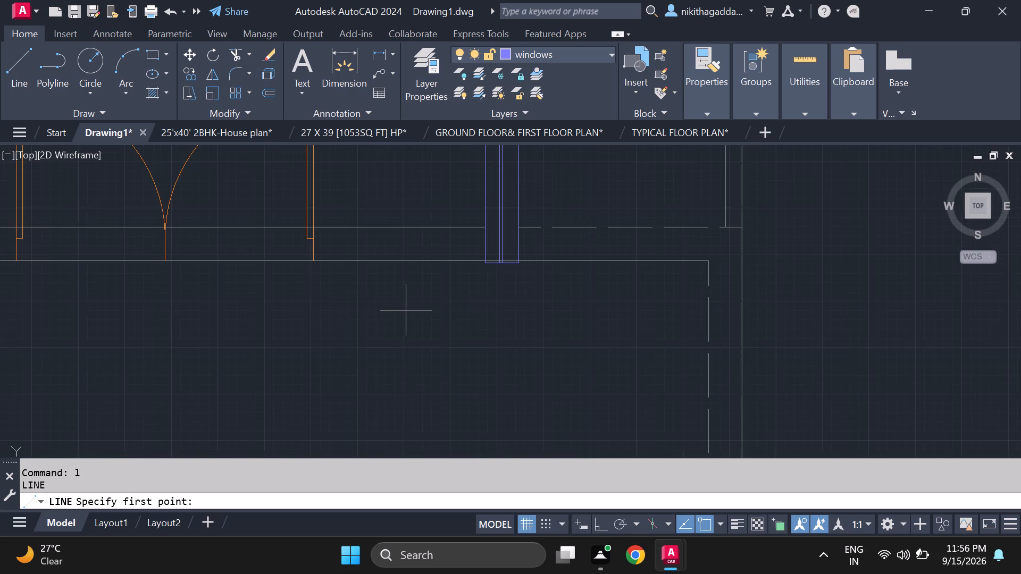
{"action": "scroll", "coordinate": [406, 310], "scroll_direction": "up", "scroll_amount": 1}
{"action": "middle_click_drag", "start_coordinate": [384, 307], "coordinate": [403, 384]}
{"action": "left_click", "coordinate": [344, 258]}
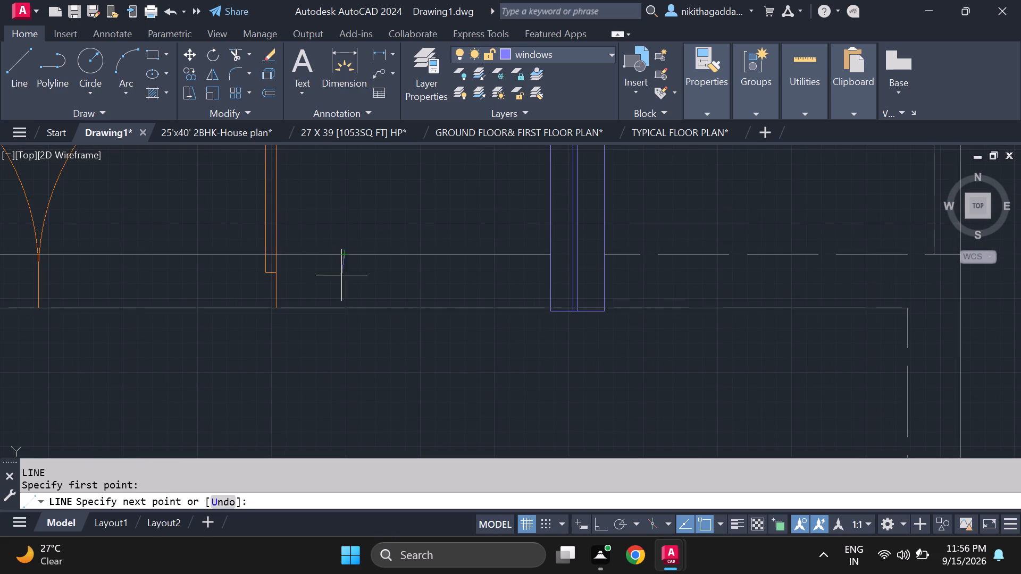
{"action": "left_click", "coordinate": [347, 313]}
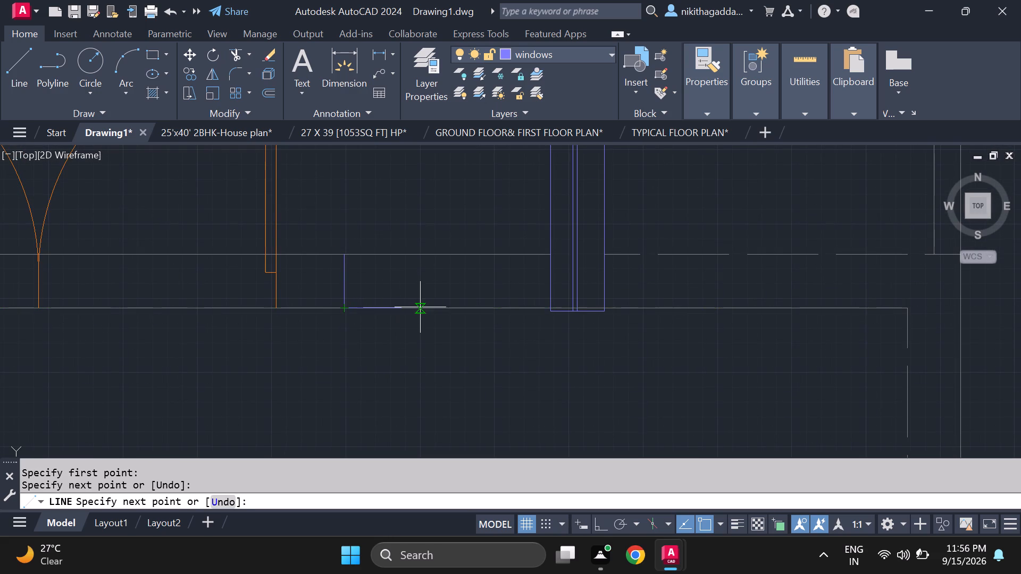
{"action": "left_click", "coordinate": [415, 308]}
{"action": "left_click", "coordinate": [419, 255]}
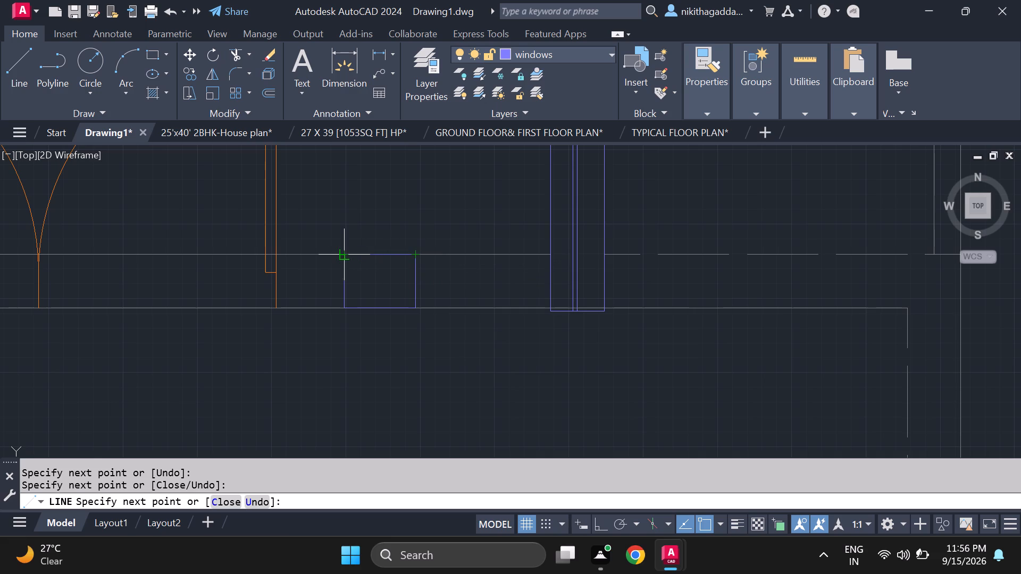
{"action": "left_click", "coordinate": [340, 256]}
Draw two lengthwise glazing lines joined at the end inside the small window beside the double door.
{"action": "scroll", "coordinate": [347, 280], "scroll_direction": "up", "scroll_amount": 1}
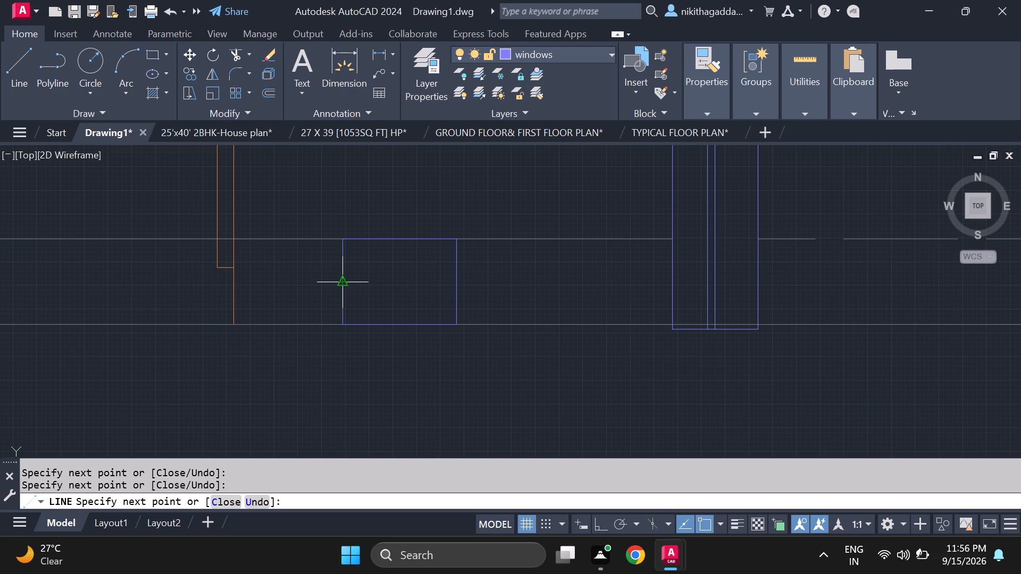
{"action": "left_click", "coordinate": [347, 277]}
{"action": "left_click", "coordinate": [458, 281]}
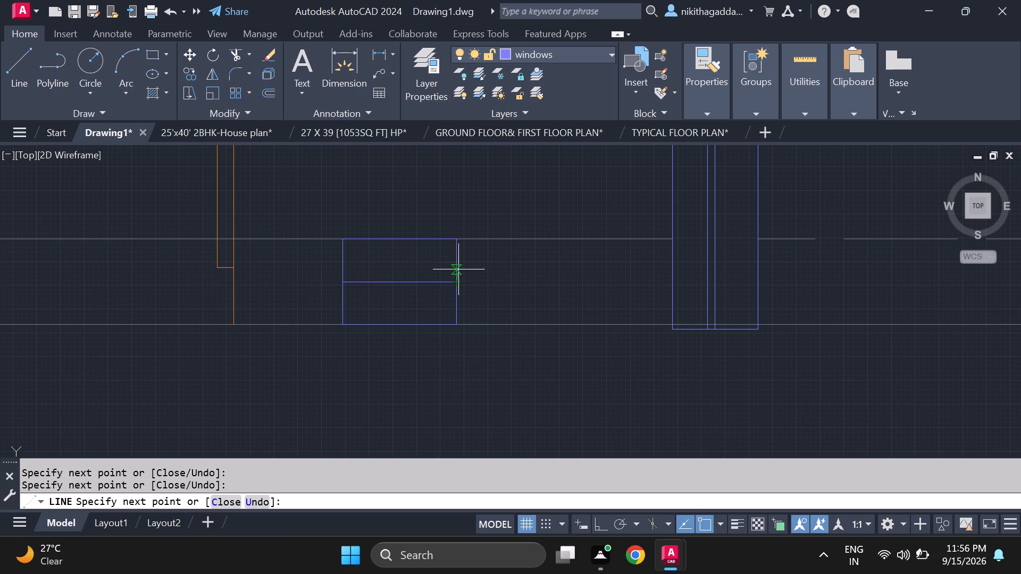
{"action": "left_click", "coordinate": [458, 266]}
{"action": "left_click", "coordinate": [348, 266]}
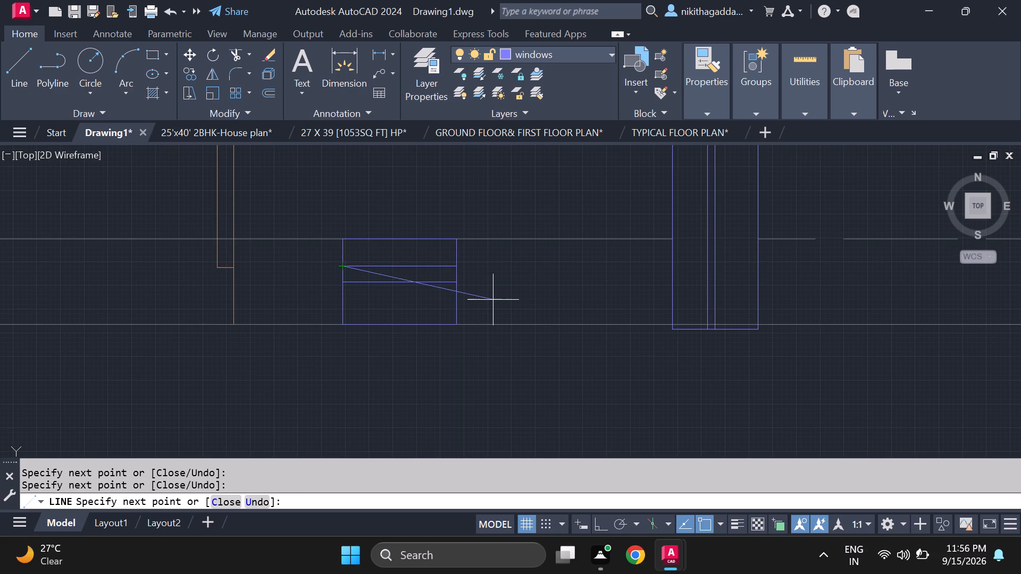
{"action": "key", "text": "Return"}
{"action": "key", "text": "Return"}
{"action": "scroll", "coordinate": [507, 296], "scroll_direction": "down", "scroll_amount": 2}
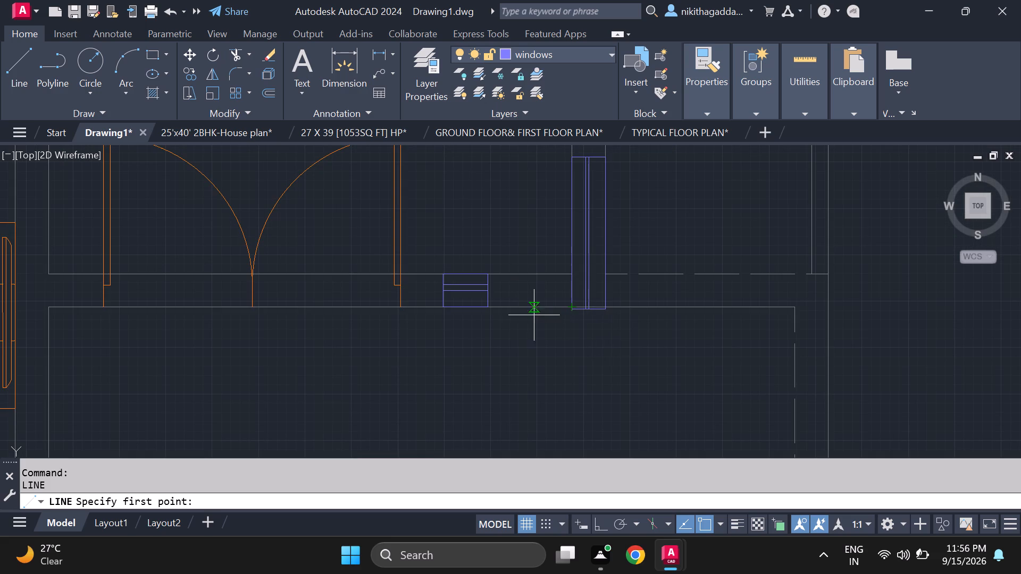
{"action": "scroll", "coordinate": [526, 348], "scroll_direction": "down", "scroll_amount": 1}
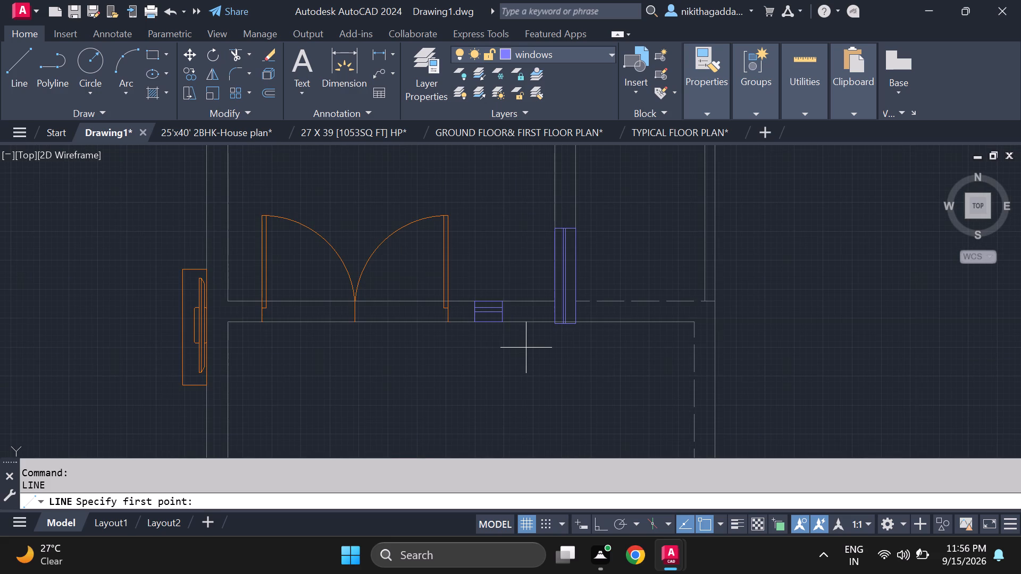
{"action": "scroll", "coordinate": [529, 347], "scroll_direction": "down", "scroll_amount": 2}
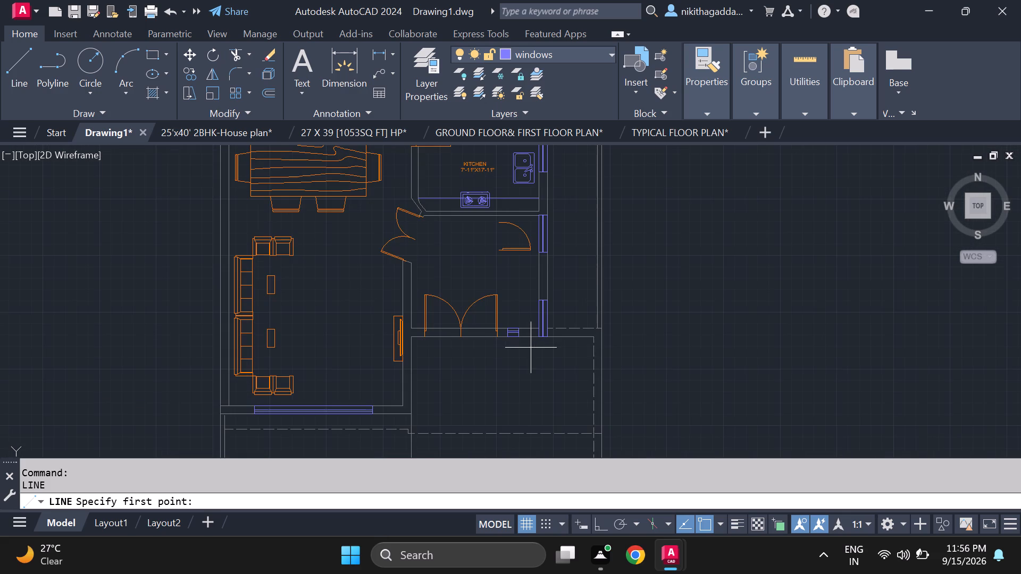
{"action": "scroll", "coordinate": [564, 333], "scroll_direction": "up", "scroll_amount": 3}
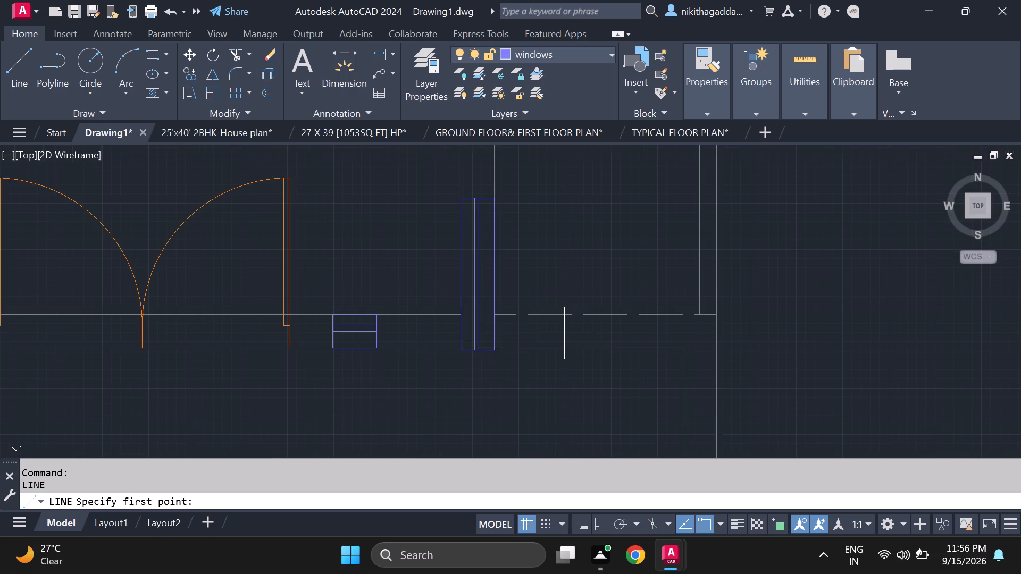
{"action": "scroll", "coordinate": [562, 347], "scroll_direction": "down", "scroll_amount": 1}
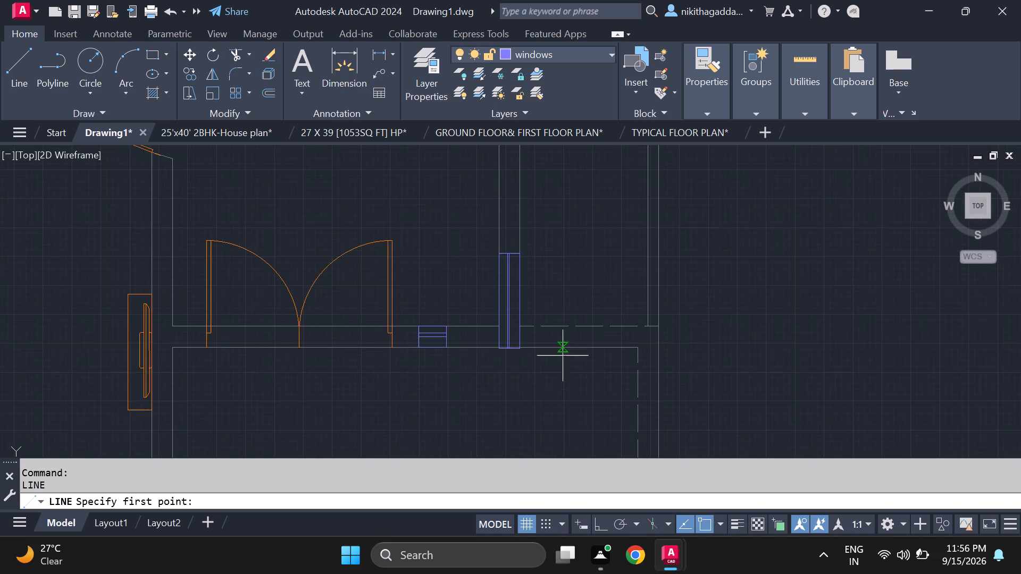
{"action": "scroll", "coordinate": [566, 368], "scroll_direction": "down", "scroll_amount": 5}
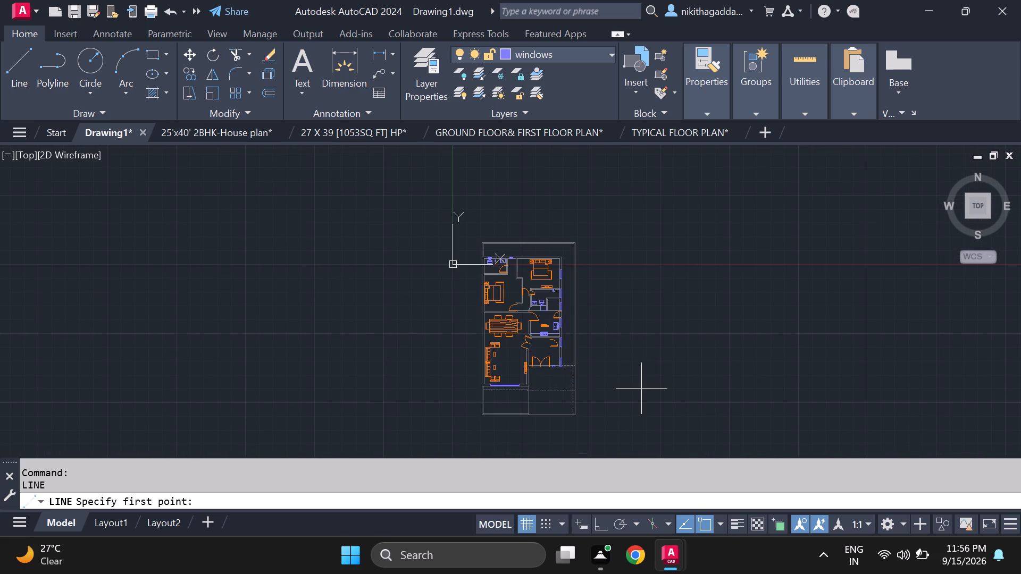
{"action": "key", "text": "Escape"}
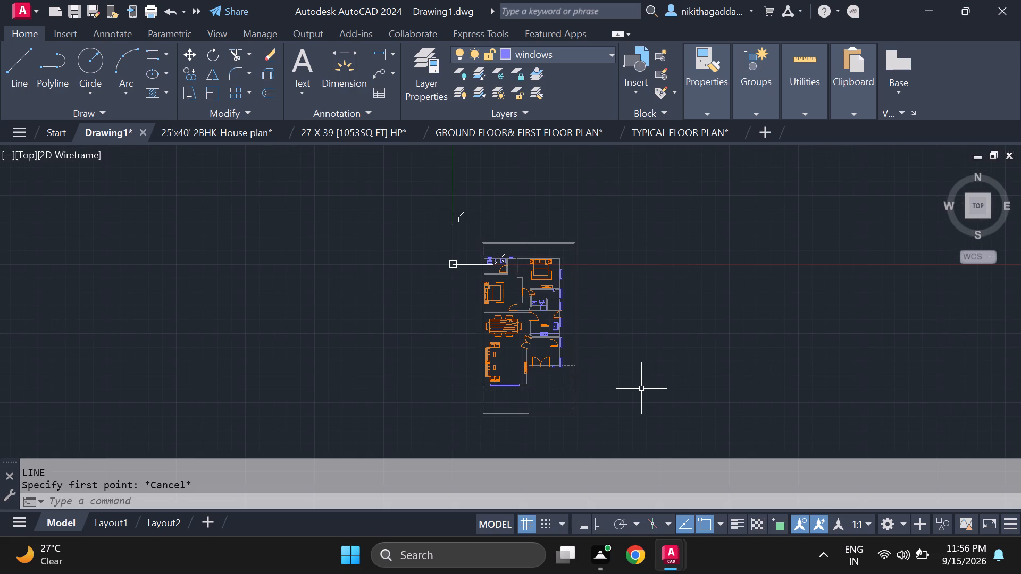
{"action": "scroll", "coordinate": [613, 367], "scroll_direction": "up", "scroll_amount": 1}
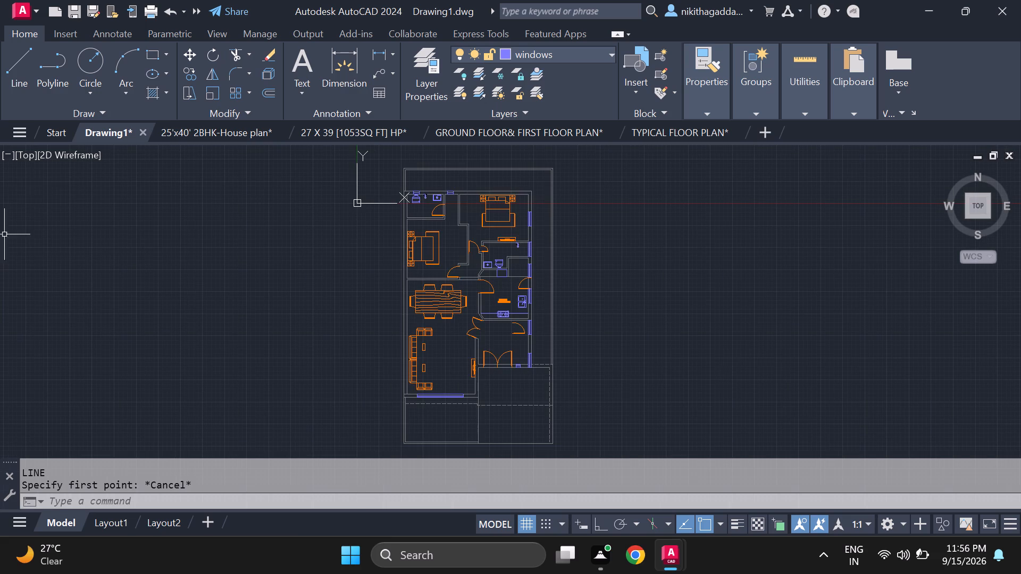
Open the Nissan-Qashqai drawing from the Downloads folder, continuing past the foreign DWG file prompt.
{"action": "left_click", "coordinate": [2, 129]}
{"action": "left_click", "coordinate": [14, 131]}
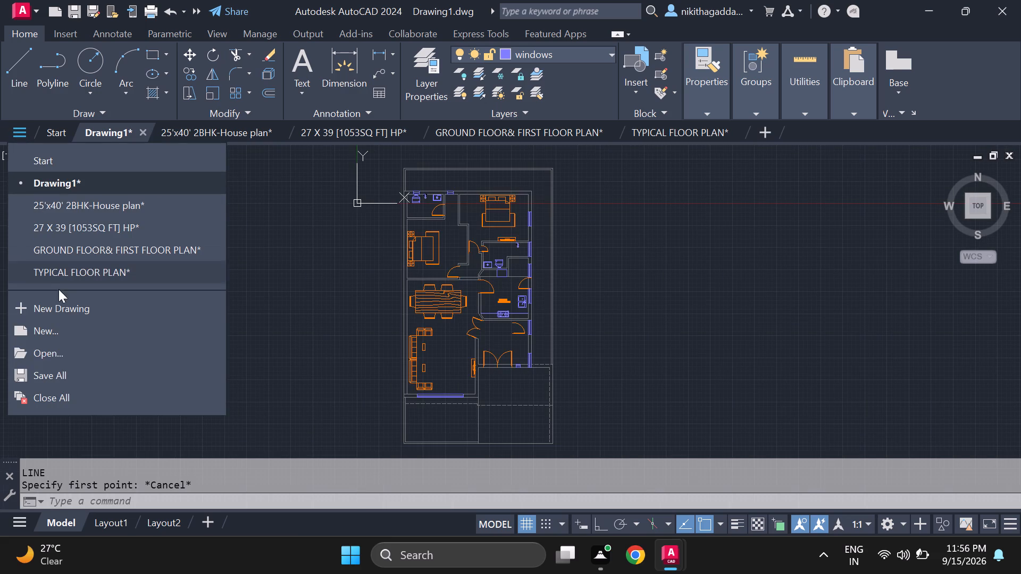
{"action": "left_click", "coordinate": [66, 358]}
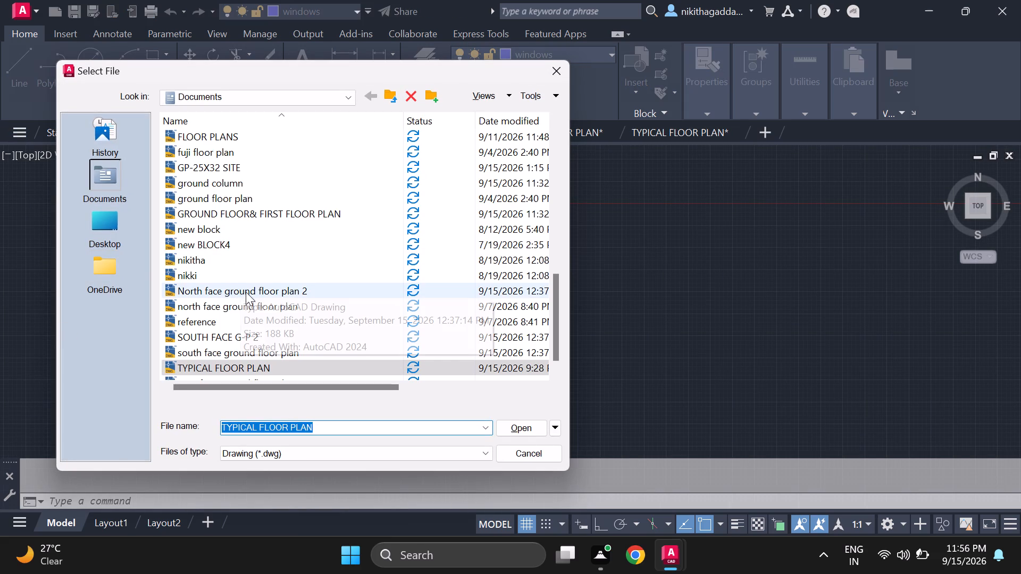
{"action": "scroll", "coordinate": [253, 322], "scroll_direction": "down", "scroll_amount": 2}
{"action": "scroll", "coordinate": [171, 282], "scroll_direction": "down", "scroll_amount": 1}
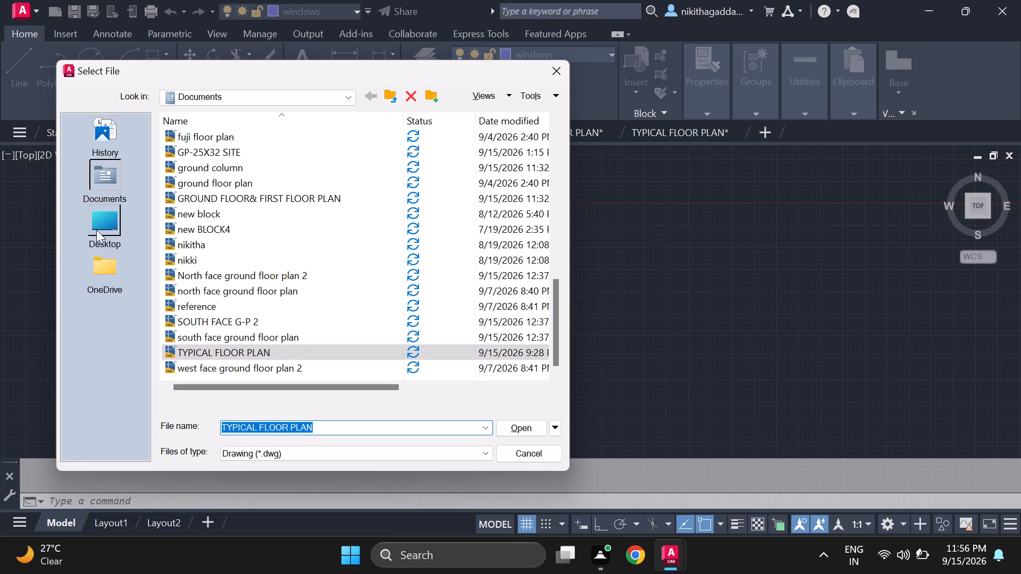
{"action": "left_click", "coordinate": [101, 263]}
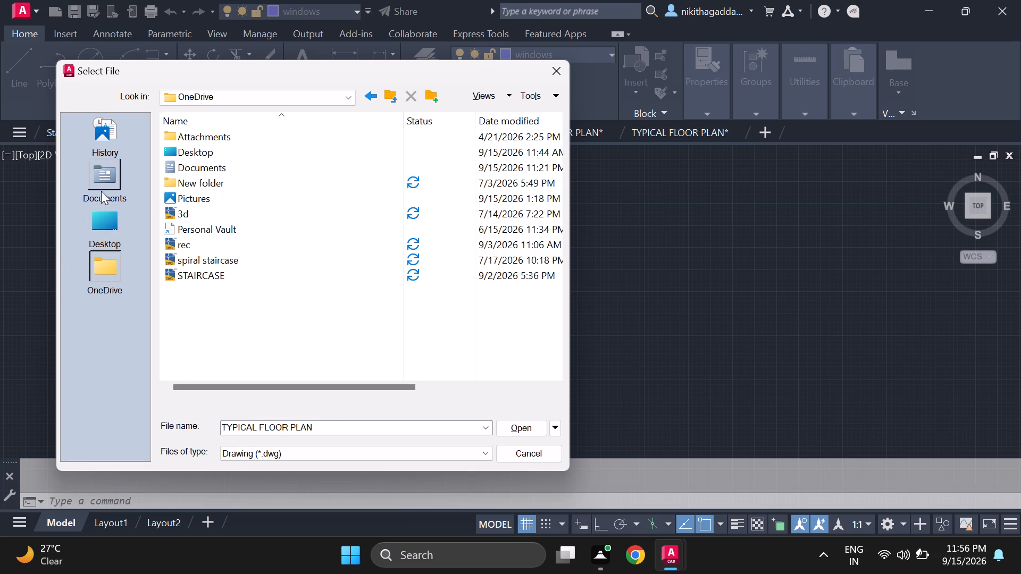
{"action": "left_click", "coordinate": [308, 90]}
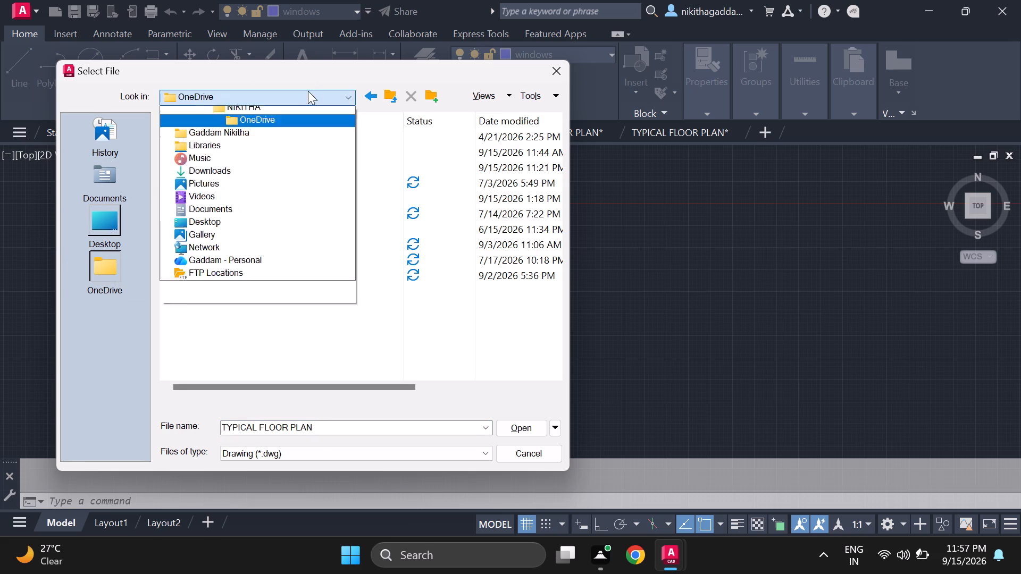
{"action": "left_click", "coordinate": [245, 230]}
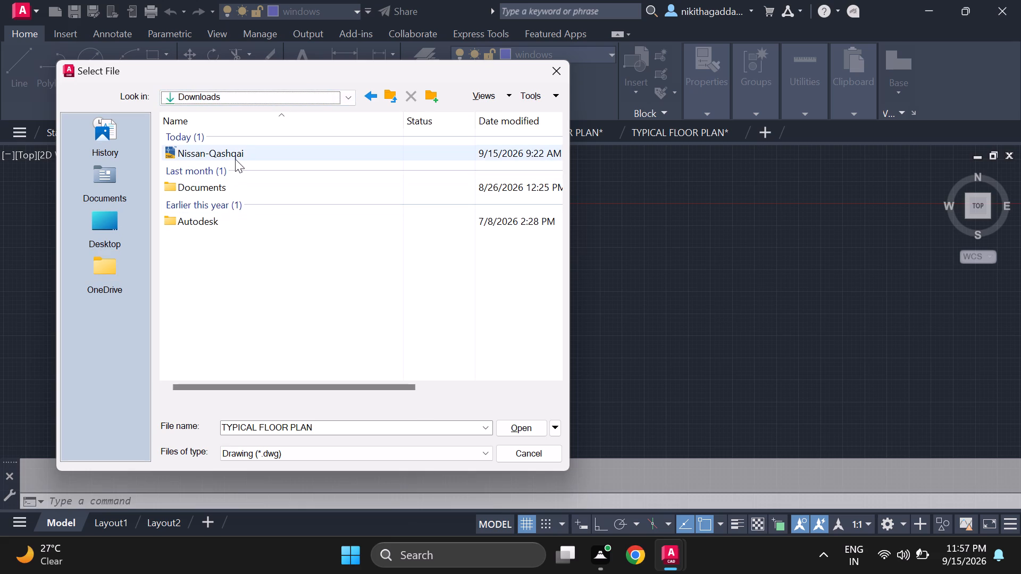
{"action": "left_click", "coordinate": [235, 159]}
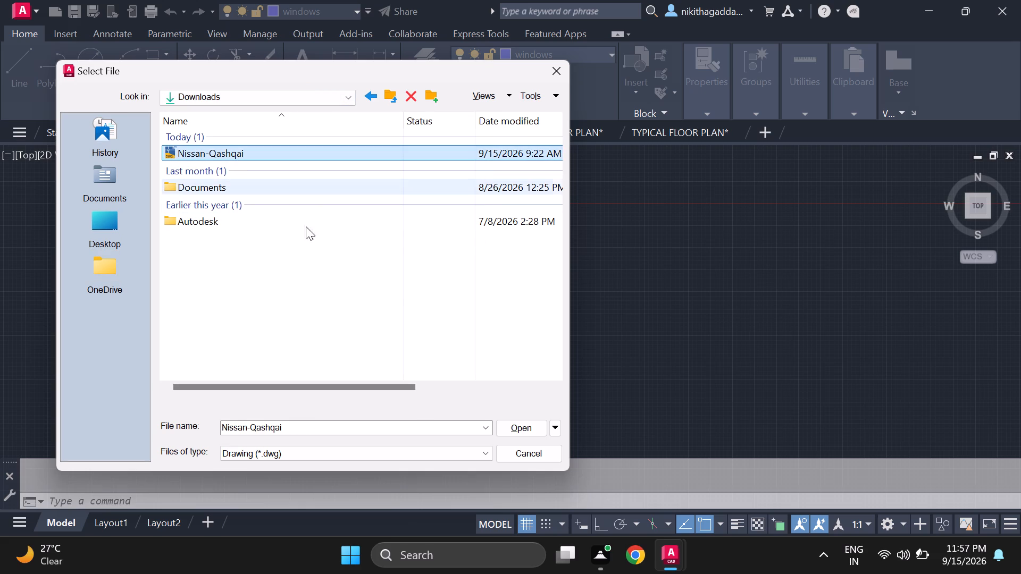
{"action": "left_click", "coordinate": [523, 422]}
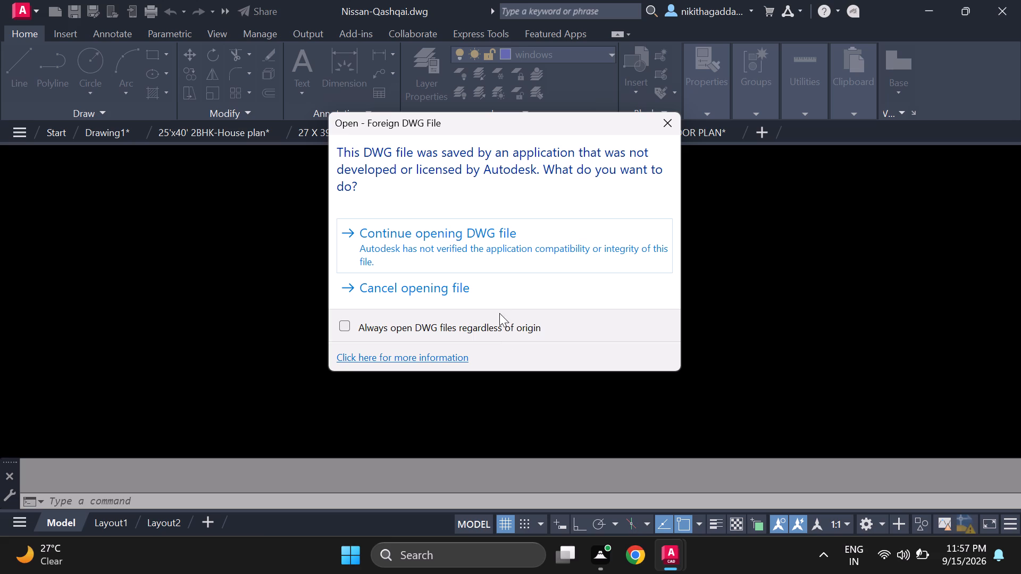
{"action": "left_click", "coordinate": [478, 246]}
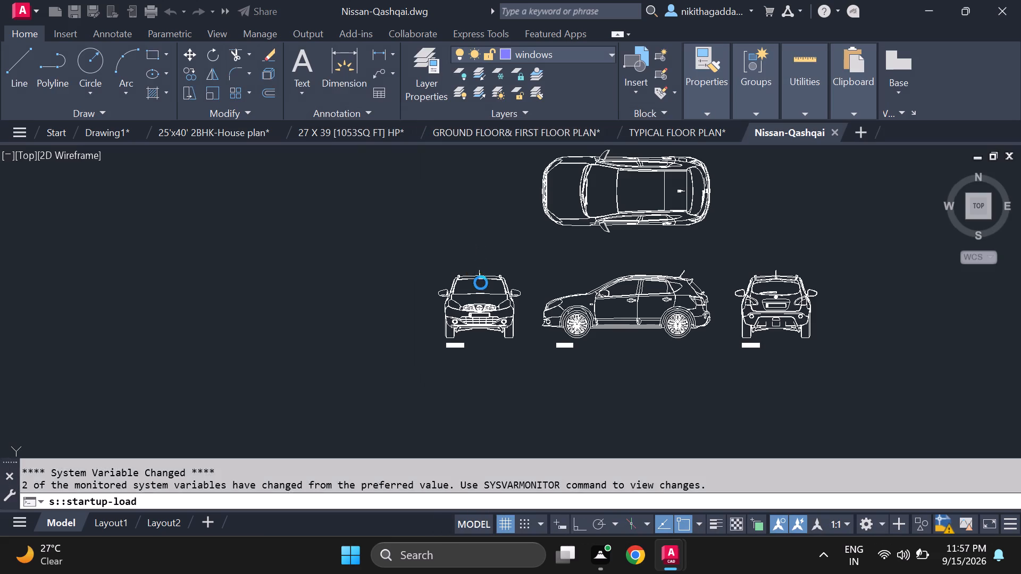
Copy the car's top view to the clipboard from the Nissan-Qashqai drawing and return to Drawing1.
{"action": "scroll", "coordinate": [495, 286], "scroll_direction": "down", "scroll_amount": 2}
{"action": "scroll", "coordinate": [556, 283], "scroll_direction": "up", "scroll_amount": 2}
{"action": "middle_click_drag", "start_coordinate": [638, 205], "coordinate": [637, 217]}
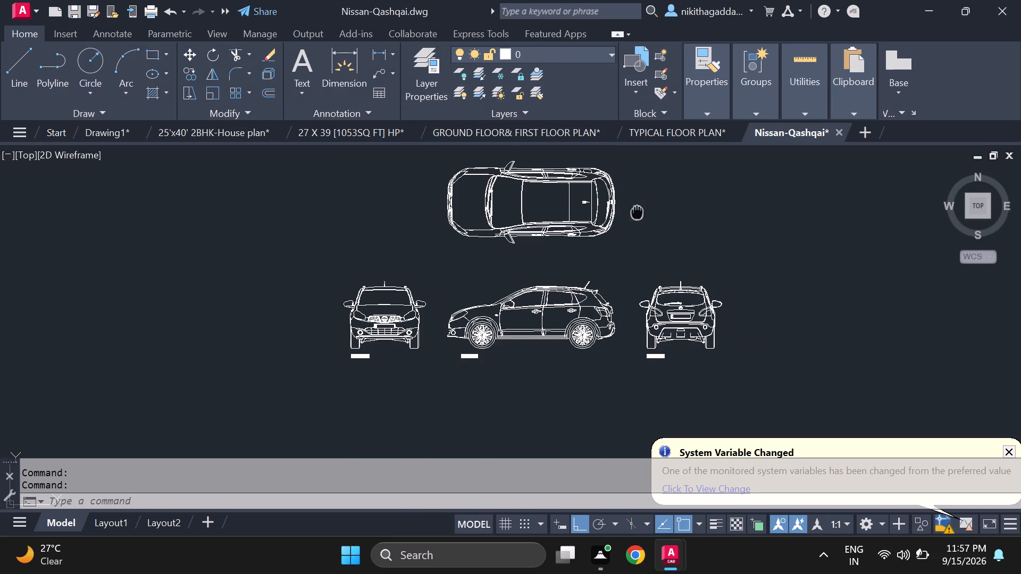
{"action": "middle_click_drag", "start_coordinate": [637, 217], "coordinate": [653, 274]}
{"action": "left_click", "coordinate": [667, 220]}
{"action": "left_click", "coordinate": [402, 319]}
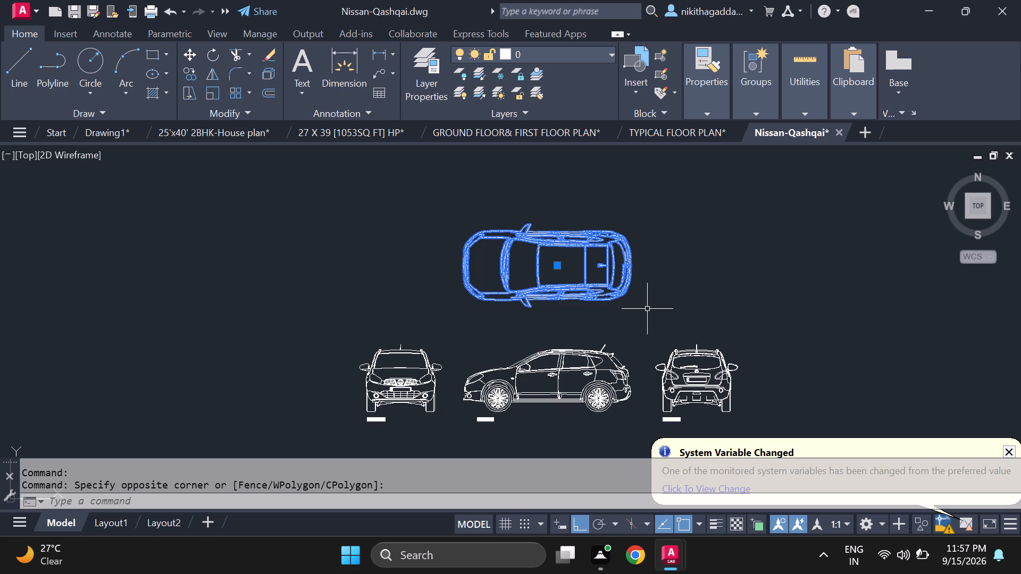
{"action": "key", "text": "ctrl+c"}
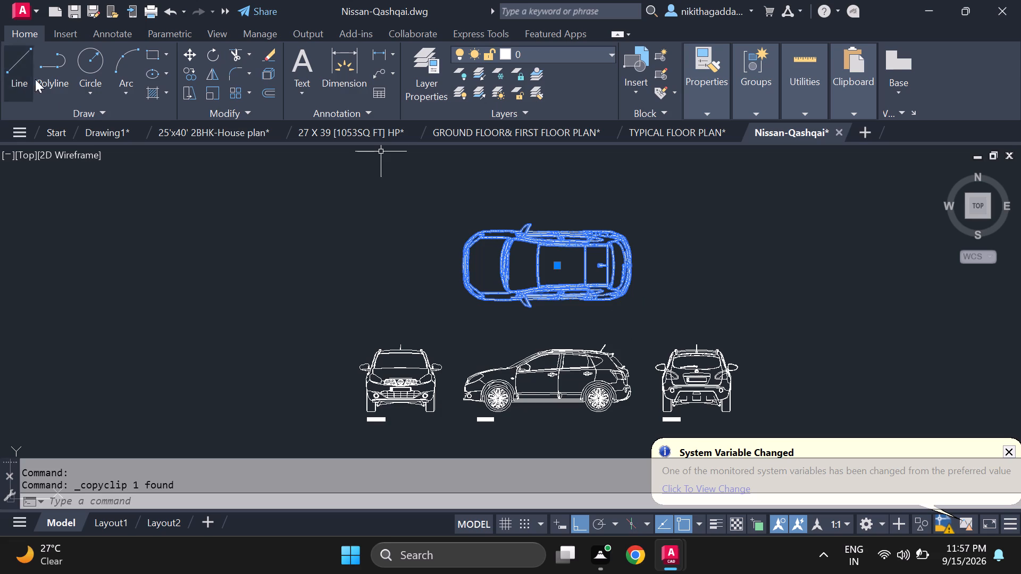
{"action": "left_click", "coordinate": [110, 131]}
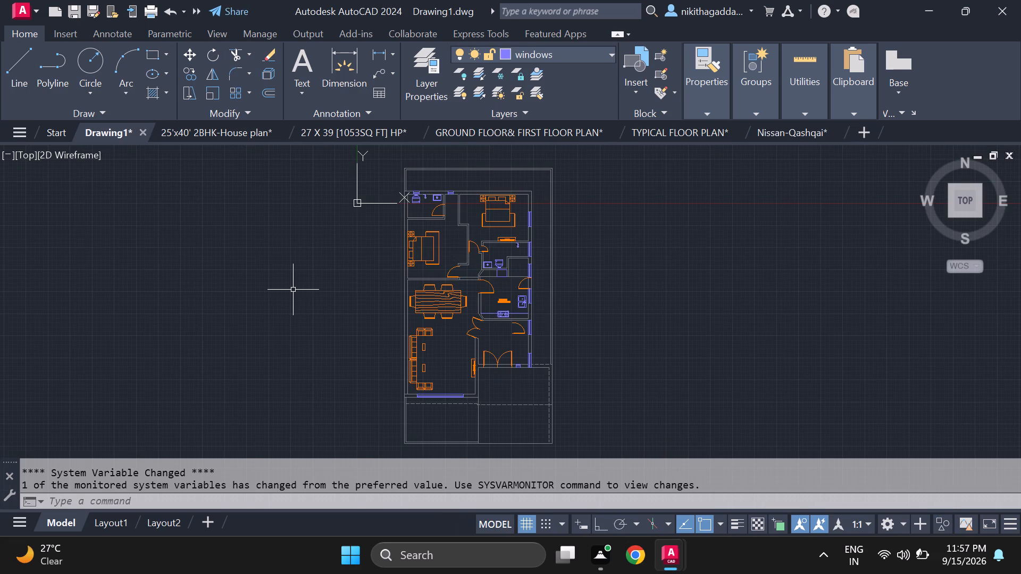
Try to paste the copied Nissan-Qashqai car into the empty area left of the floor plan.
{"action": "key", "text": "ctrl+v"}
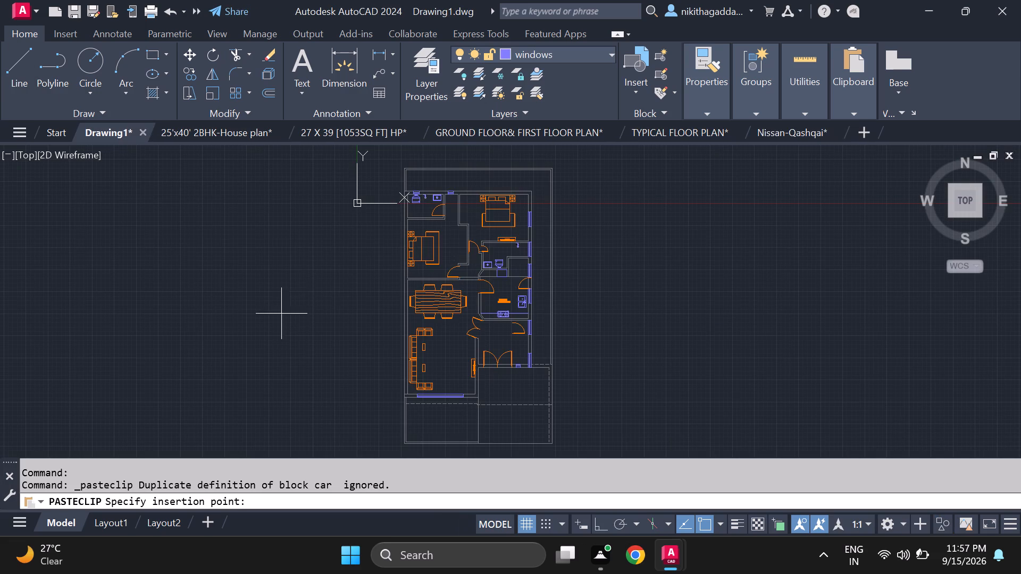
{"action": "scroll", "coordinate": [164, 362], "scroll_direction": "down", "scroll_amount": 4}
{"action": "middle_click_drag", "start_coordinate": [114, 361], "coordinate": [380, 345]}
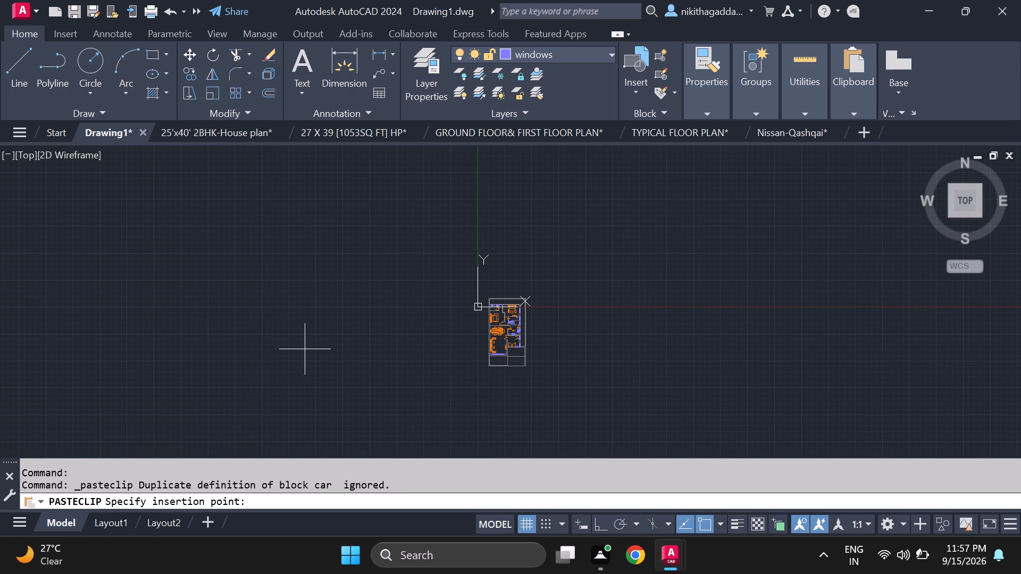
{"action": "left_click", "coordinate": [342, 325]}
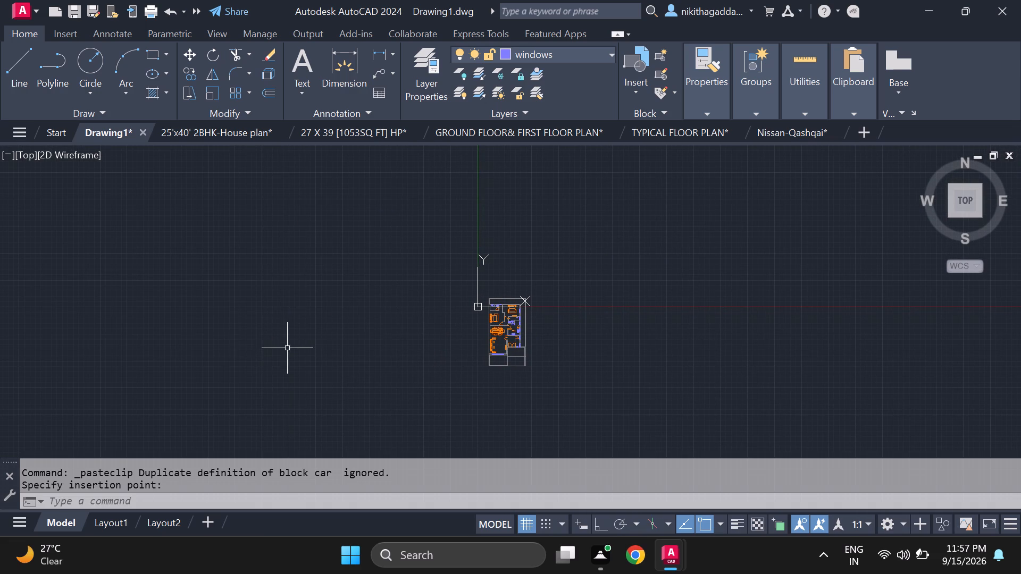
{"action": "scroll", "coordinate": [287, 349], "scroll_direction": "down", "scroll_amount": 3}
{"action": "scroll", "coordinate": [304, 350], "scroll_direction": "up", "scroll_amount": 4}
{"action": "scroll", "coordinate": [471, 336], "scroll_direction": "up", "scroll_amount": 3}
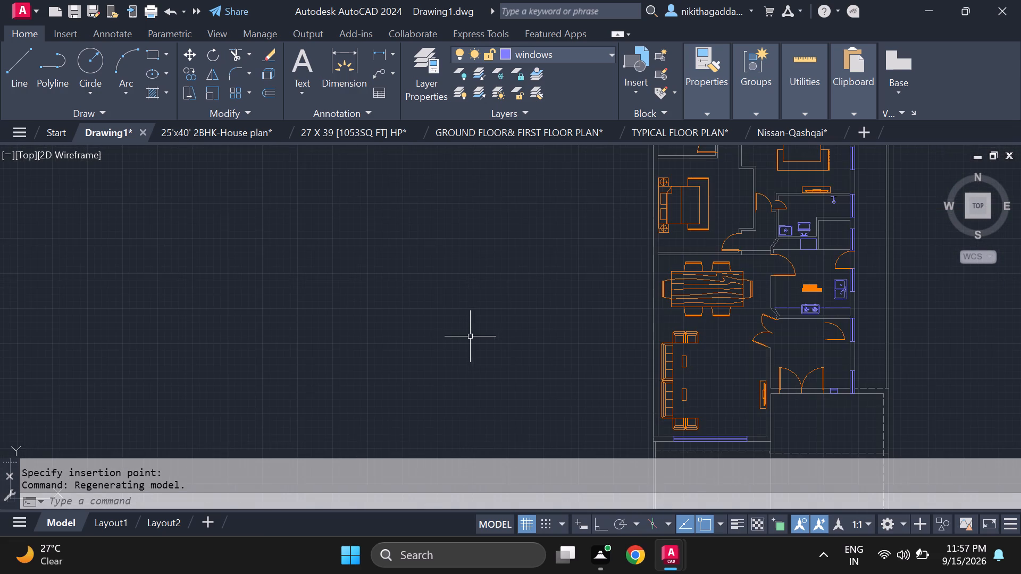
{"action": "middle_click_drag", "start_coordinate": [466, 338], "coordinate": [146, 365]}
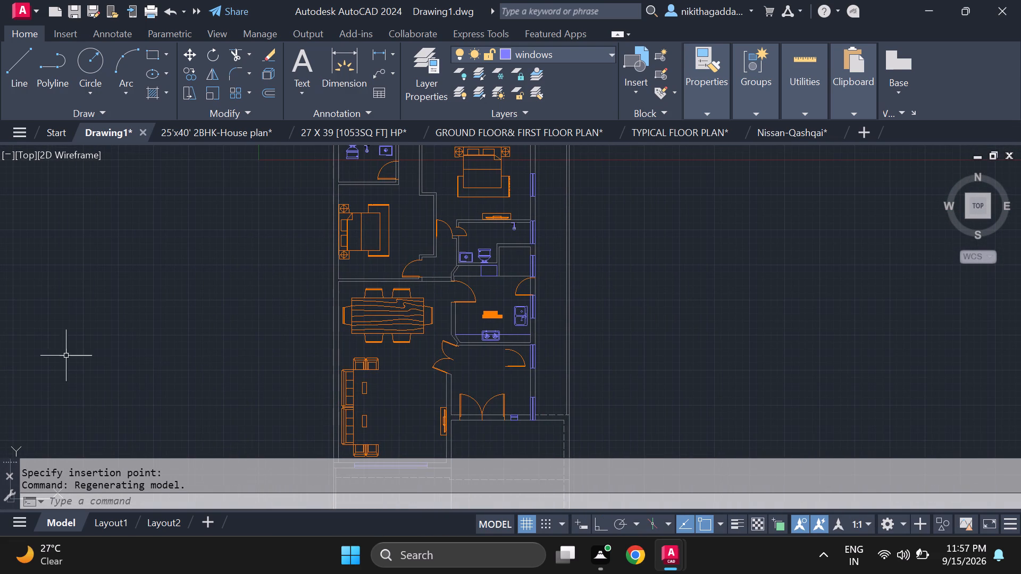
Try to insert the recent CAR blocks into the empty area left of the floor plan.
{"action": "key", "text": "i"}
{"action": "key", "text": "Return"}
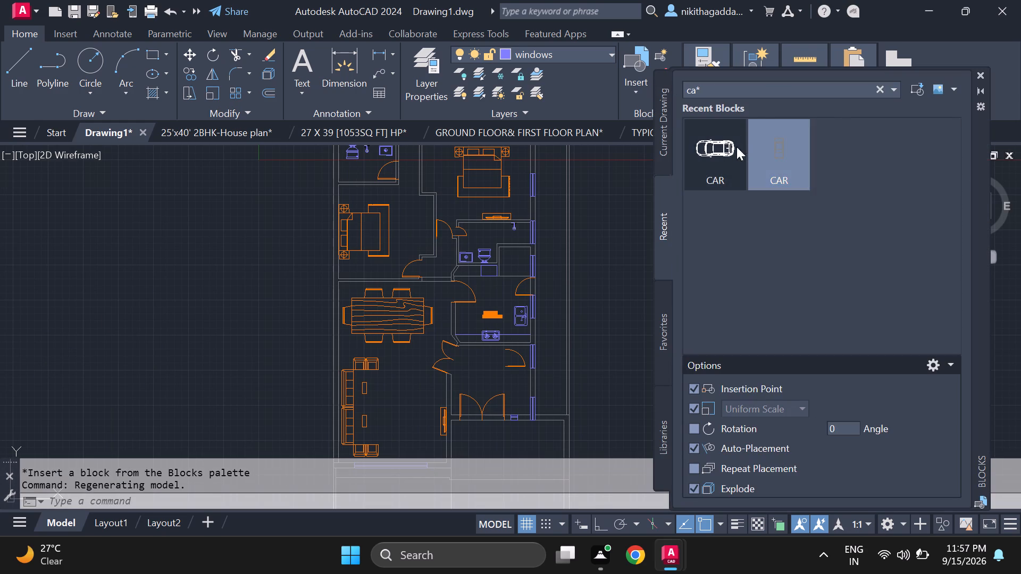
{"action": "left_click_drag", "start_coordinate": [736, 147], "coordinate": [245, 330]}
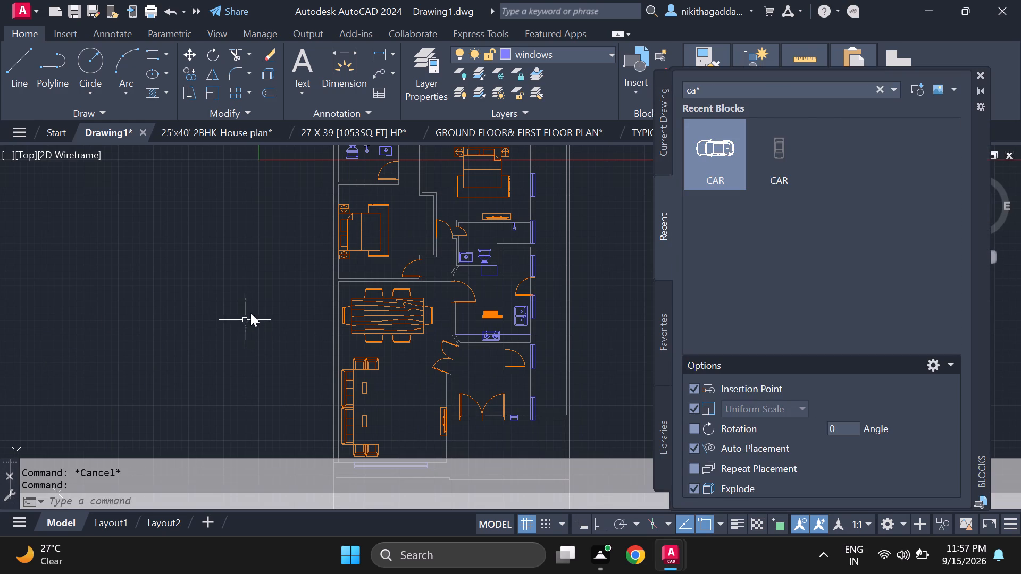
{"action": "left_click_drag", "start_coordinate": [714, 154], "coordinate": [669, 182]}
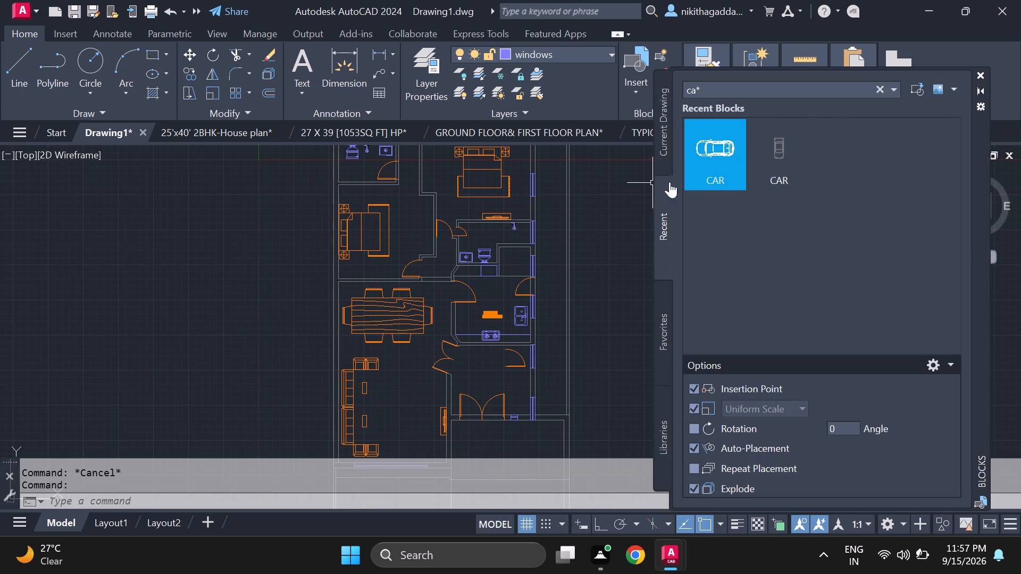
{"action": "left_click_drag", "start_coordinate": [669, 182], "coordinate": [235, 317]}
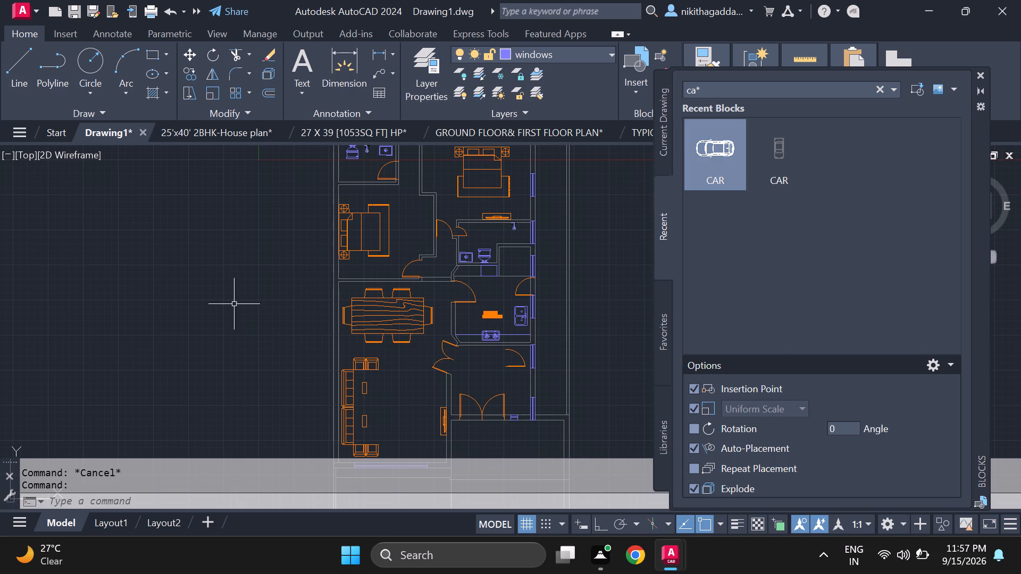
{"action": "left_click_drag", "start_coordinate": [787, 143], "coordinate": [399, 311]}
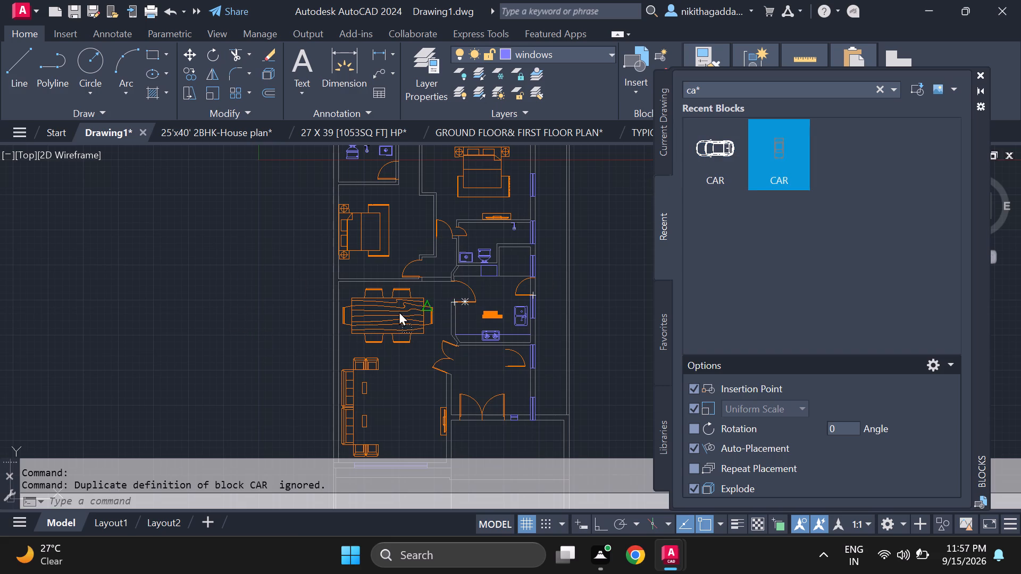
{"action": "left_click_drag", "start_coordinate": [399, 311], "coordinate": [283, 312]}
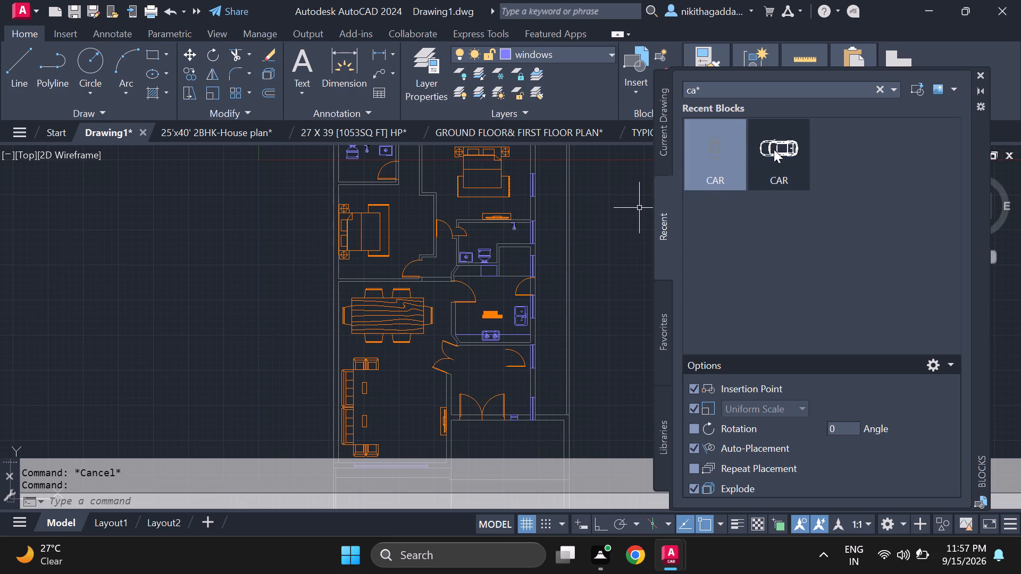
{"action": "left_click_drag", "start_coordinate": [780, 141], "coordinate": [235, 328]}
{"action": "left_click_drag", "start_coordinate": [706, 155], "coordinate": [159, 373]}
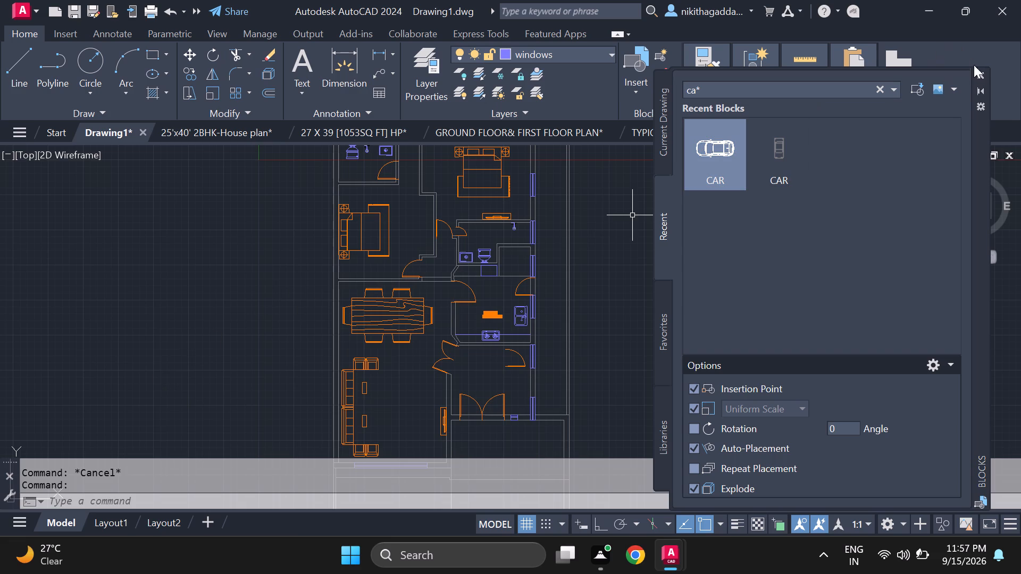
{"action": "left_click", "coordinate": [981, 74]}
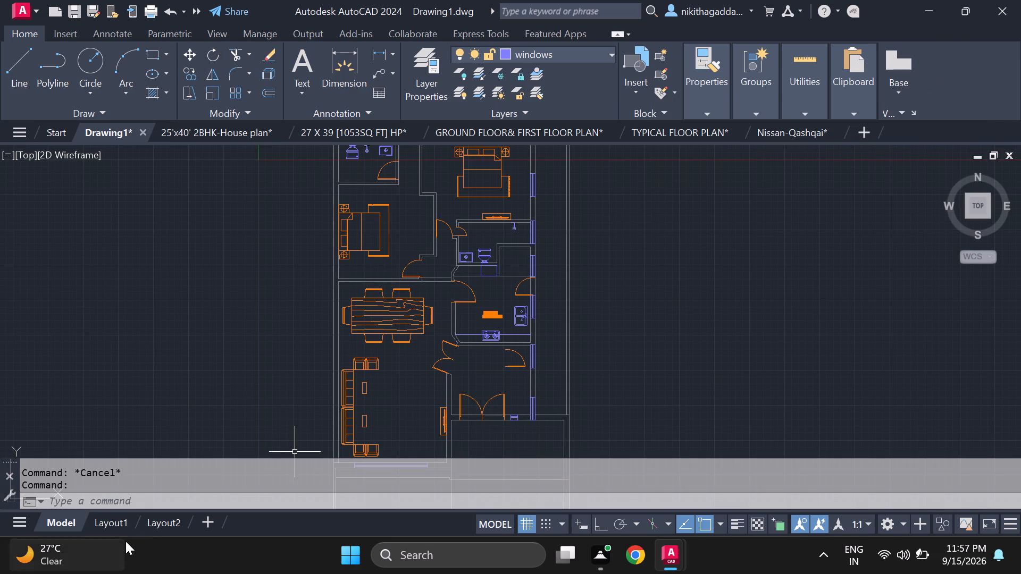
Check the Layout2 and Layout1 sheets and return to model space.
{"action": "left_click", "coordinate": [141, 522]}
{"action": "scroll", "coordinate": [231, 485], "scroll_direction": "down", "scroll_amount": 1}
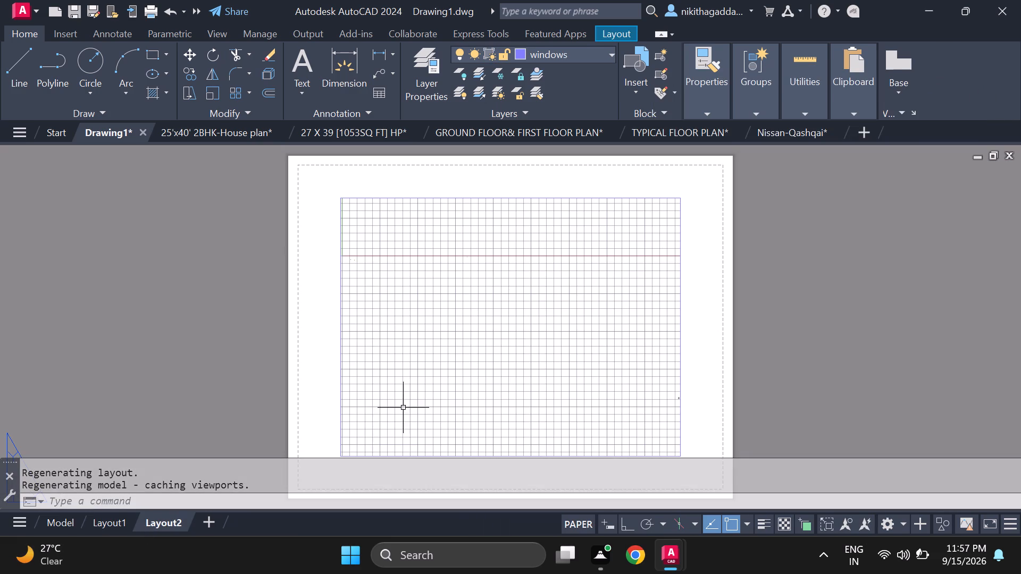
{"action": "scroll", "coordinate": [409, 403], "scroll_direction": "down", "scroll_amount": 3}
{"action": "middle_click_drag", "start_coordinate": [408, 391], "coordinate": [405, 340]}
{"action": "scroll", "coordinate": [382, 369], "scroll_direction": "up", "scroll_amount": 2}
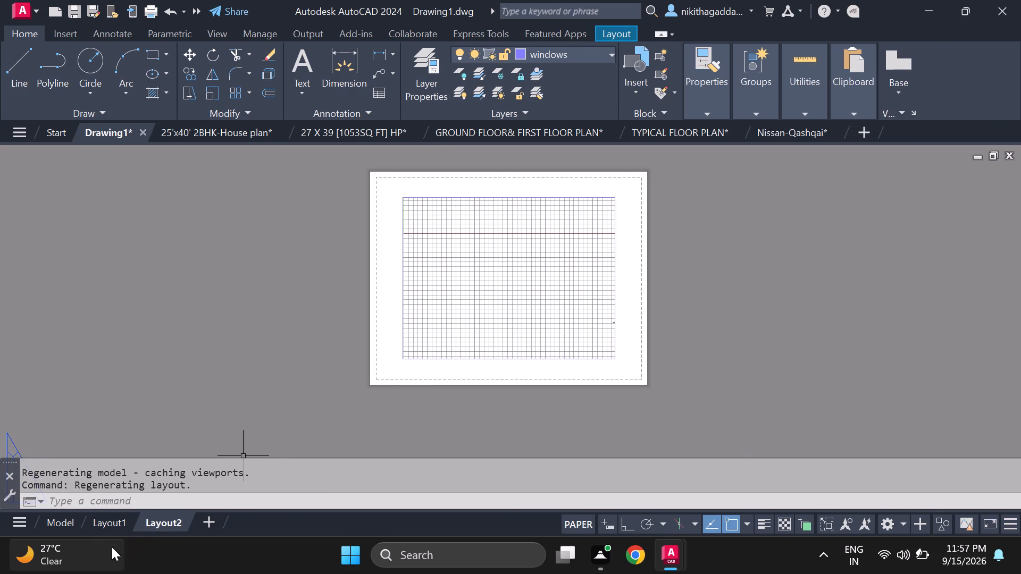
{"action": "left_click", "coordinate": [106, 524]}
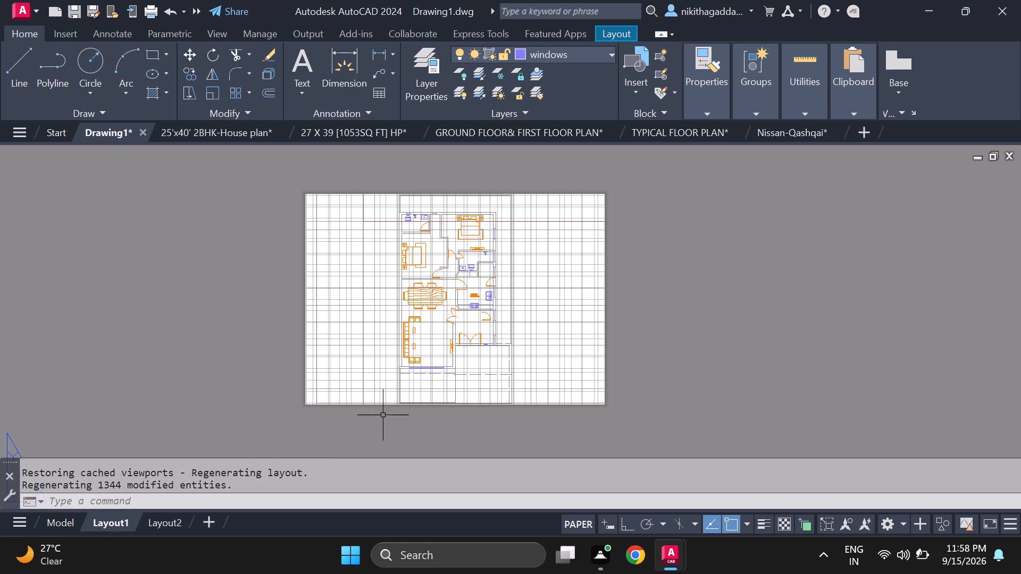
{"action": "left_click", "coordinate": [52, 524]}
Open the drawing "west face ground floor plan 2" from the Documents folder.
{"action": "left_click", "coordinate": [18, 134]}
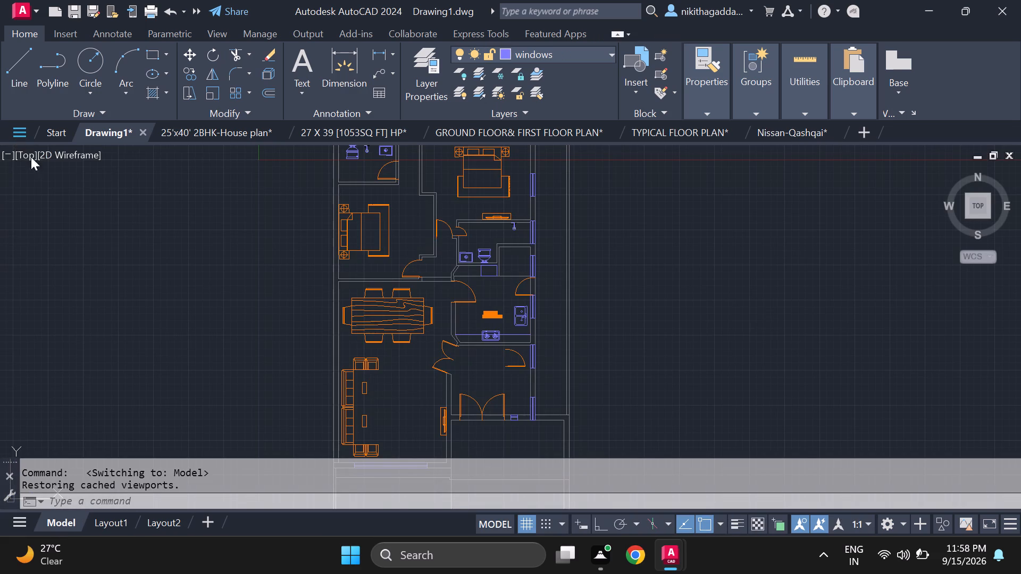
{"action": "left_click", "coordinate": [54, 377]}
{"action": "scroll", "coordinate": [421, 241], "scroll_direction": "down", "scroll_amount": 2}
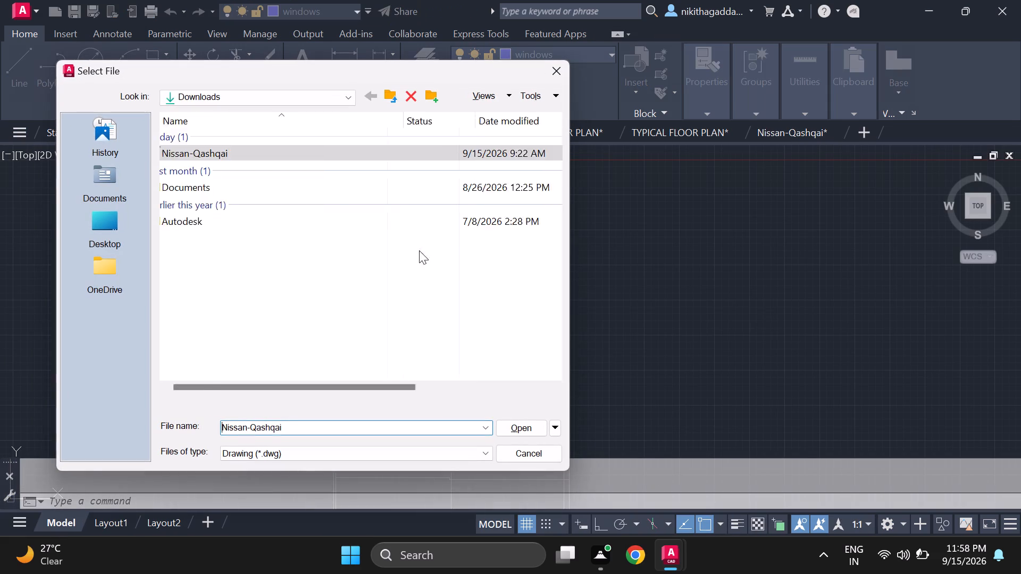
{"action": "scroll", "coordinate": [419, 250], "scroll_direction": "down", "scroll_amount": 3}
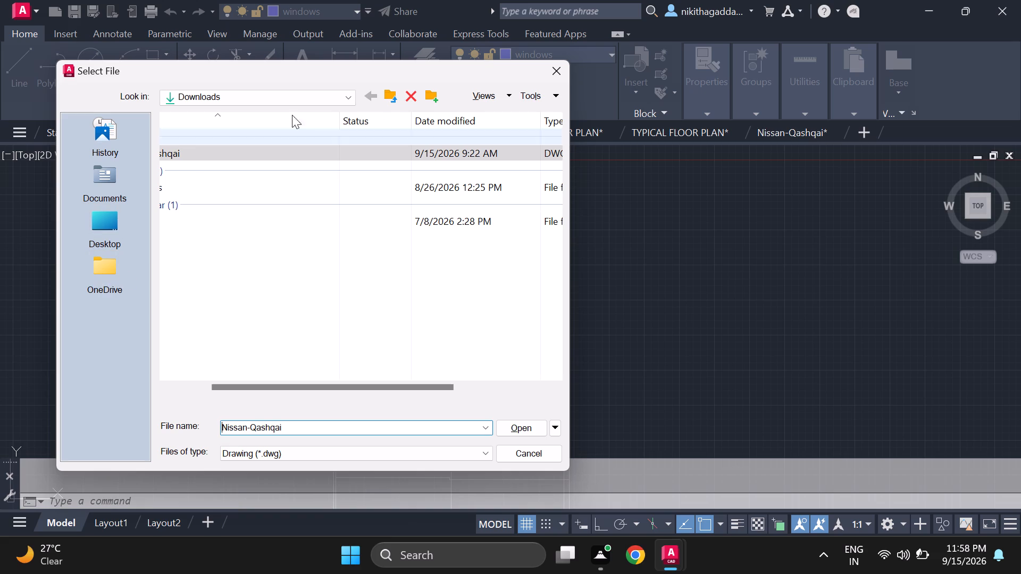
{"action": "left_click", "coordinate": [347, 94]}
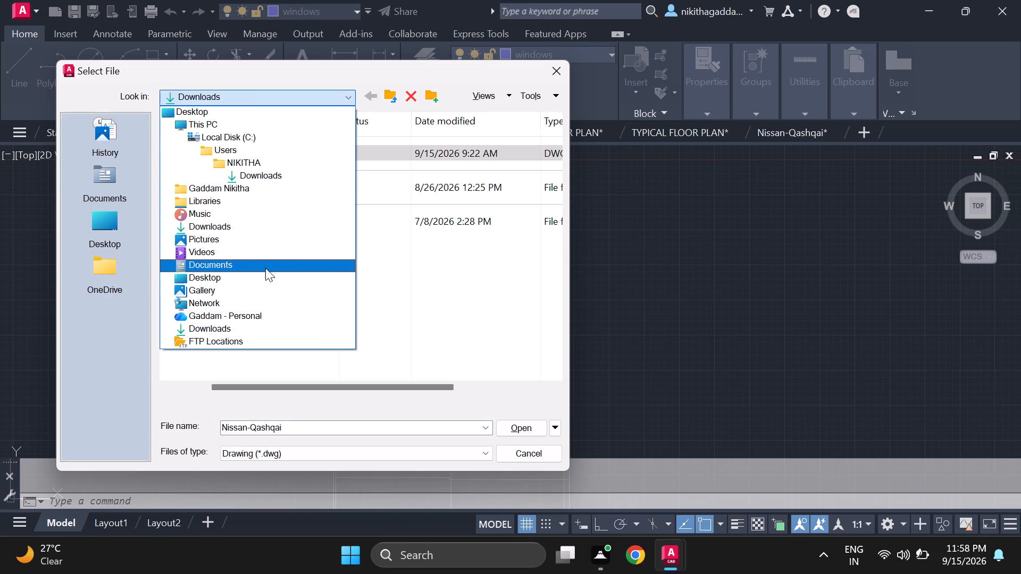
{"action": "left_click", "coordinate": [264, 262]}
{"action": "scroll", "coordinate": [267, 268], "scroll_direction": "down", "scroll_amount": 5}
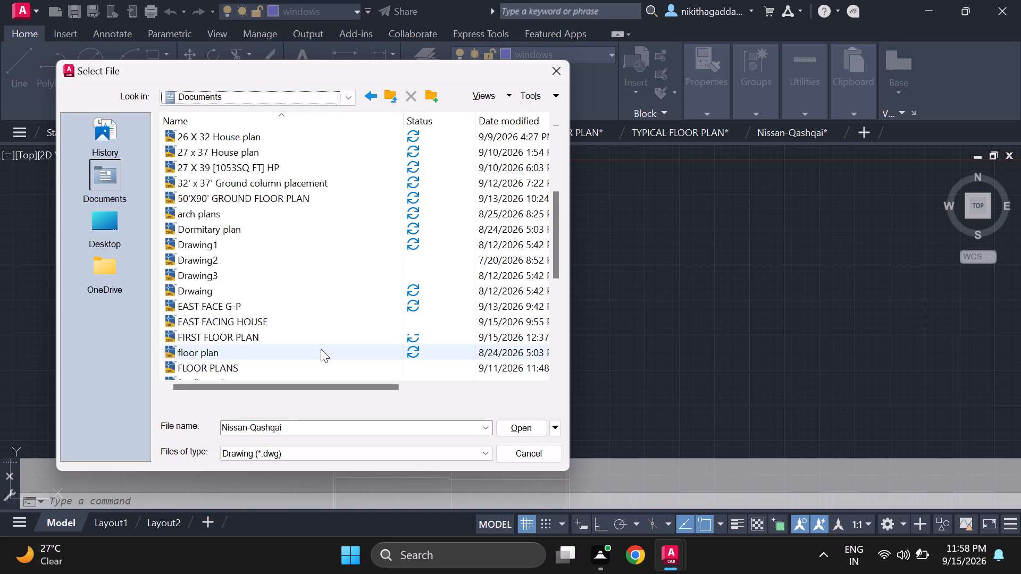
{"action": "scroll", "coordinate": [290, 351], "scroll_direction": "down", "scroll_amount": 4}
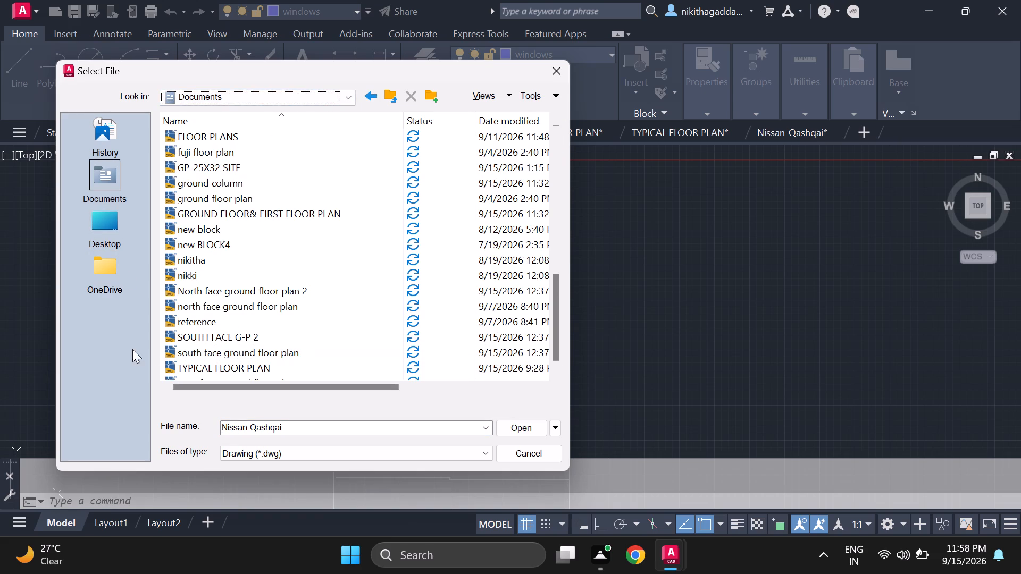
{"action": "left_click", "coordinate": [99, 255]}
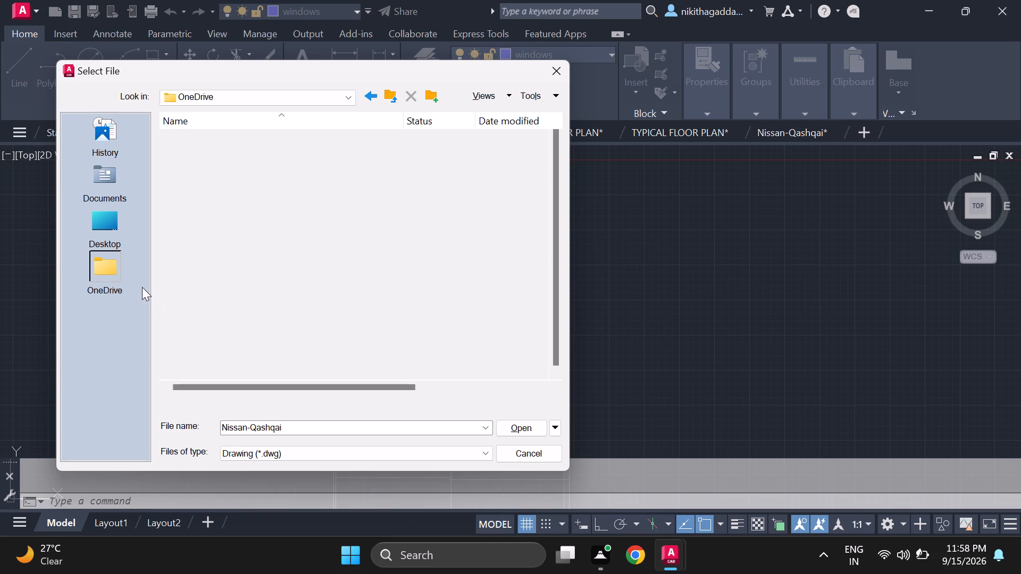
{"action": "left_click", "coordinate": [107, 268]}
{"action": "left_click", "coordinate": [100, 188]}
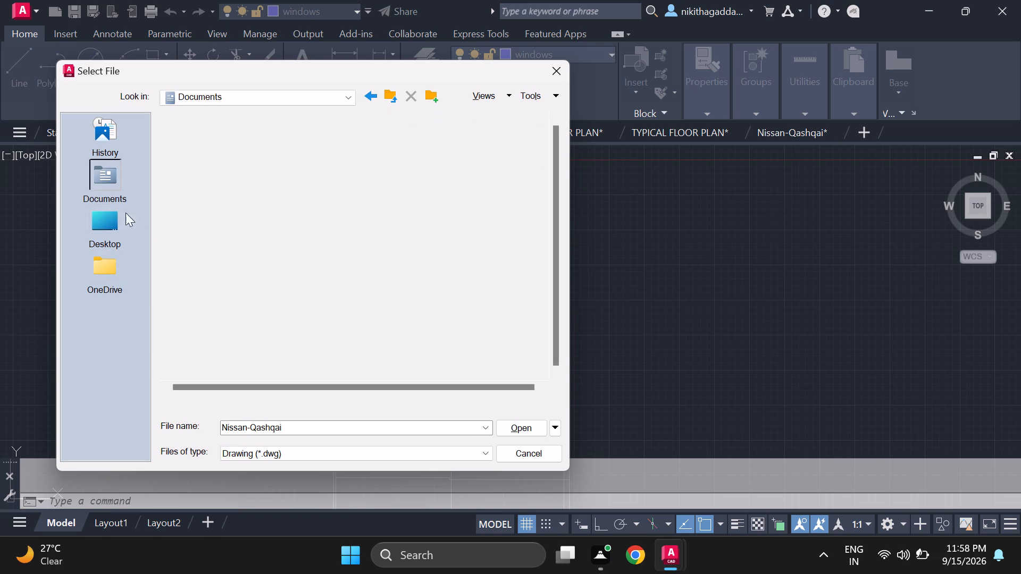
{"action": "scroll", "coordinate": [237, 292], "scroll_direction": "down", "scroll_amount": 9}
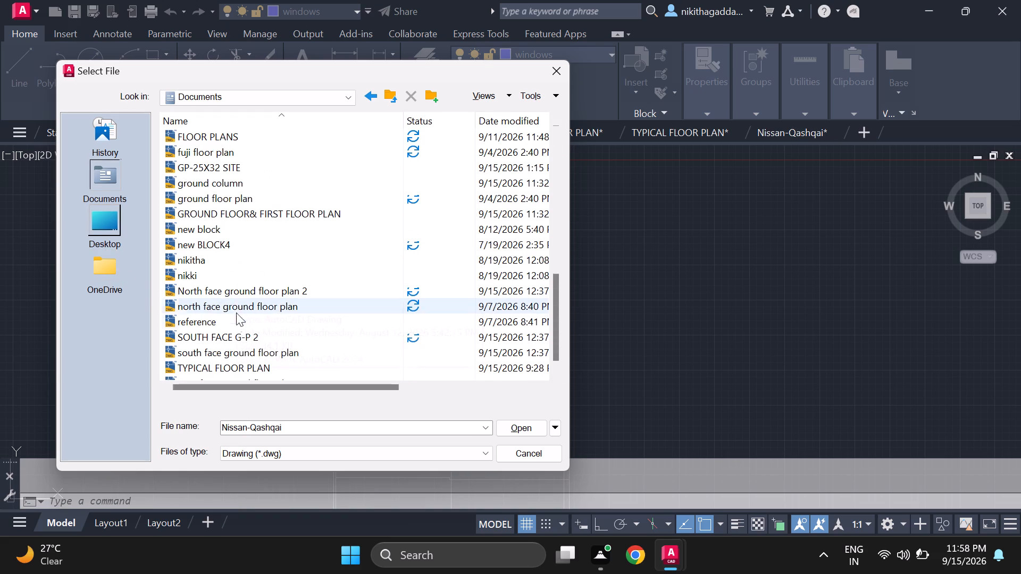
{"action": "scroll", "coordinate": [226, 346], "scroll_direction": "down", "scroll_amount": 6}
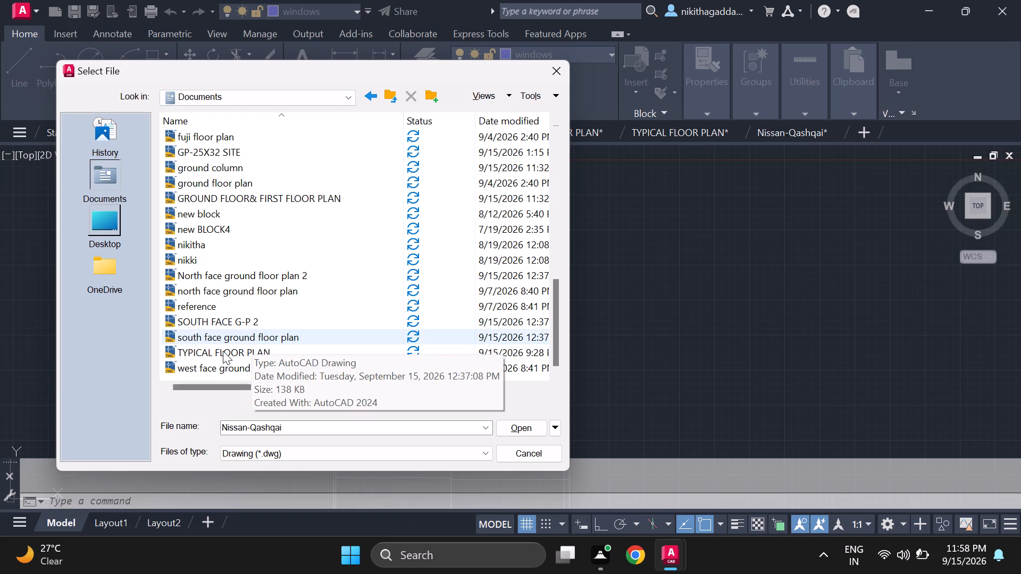
{"action": "left_click", "coordinate": [212, 371]}
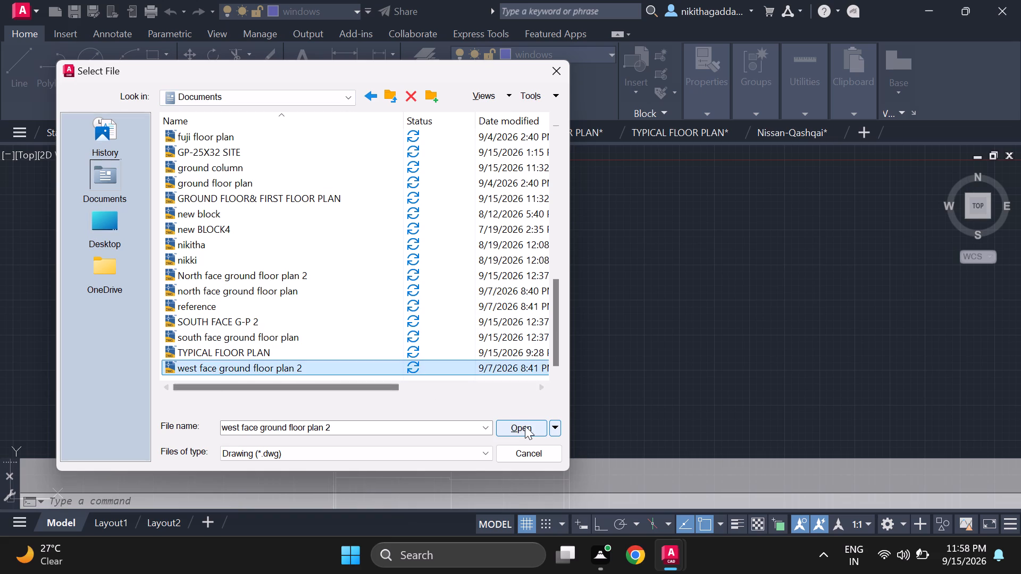
{"action": "left_click", "coordinate": [526, 426]}
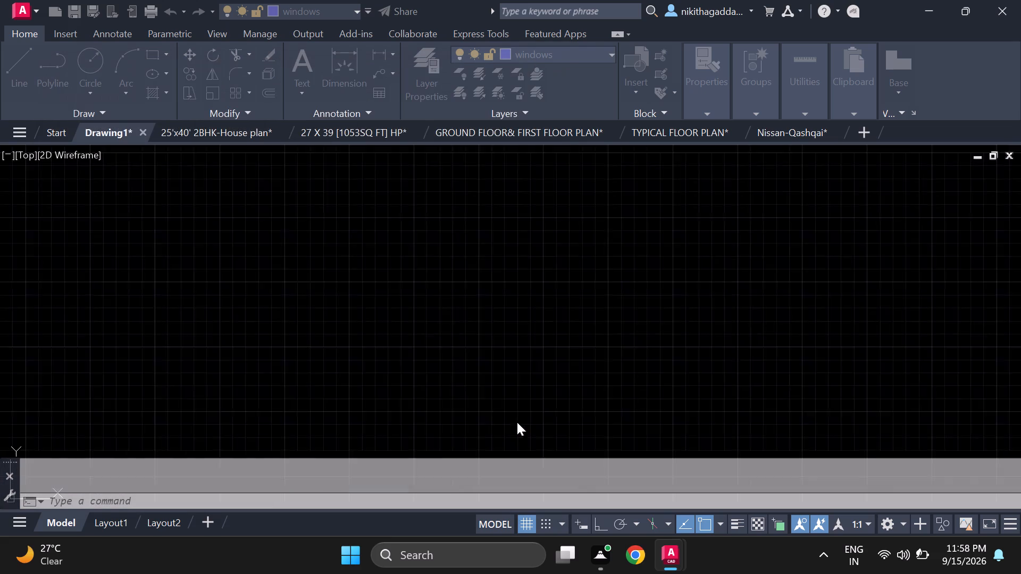
Copy the top-view car in the parking area of the west face ground floor plan to the clipboard.
{"action": "scroll", "coordinate": [421, 348], "scroll_direction": "down", "scroll_amount": 5}
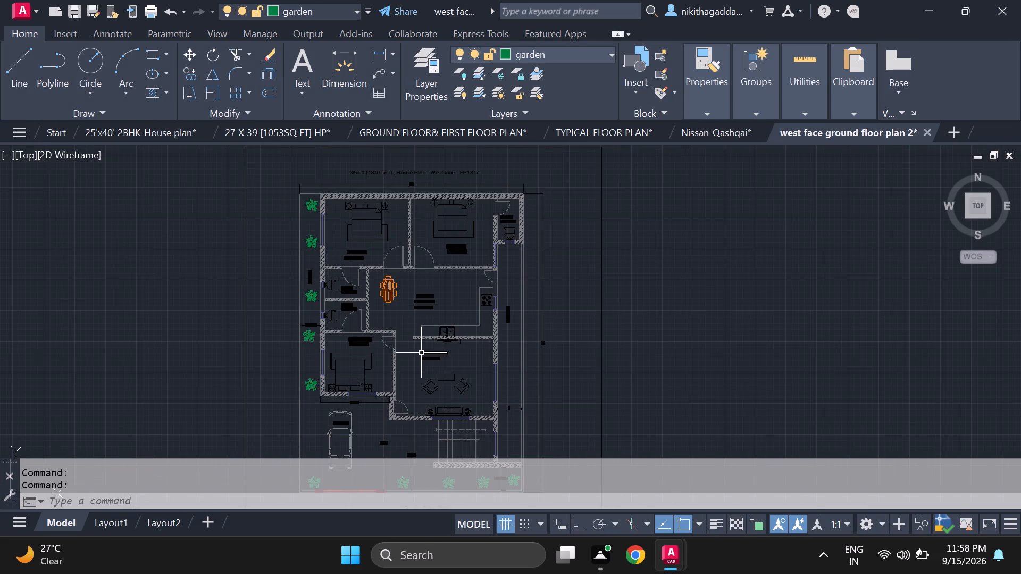
{"action": "middle_click_drag", "start_coordinate": [421, 360], "coordinate": [413, 315]}
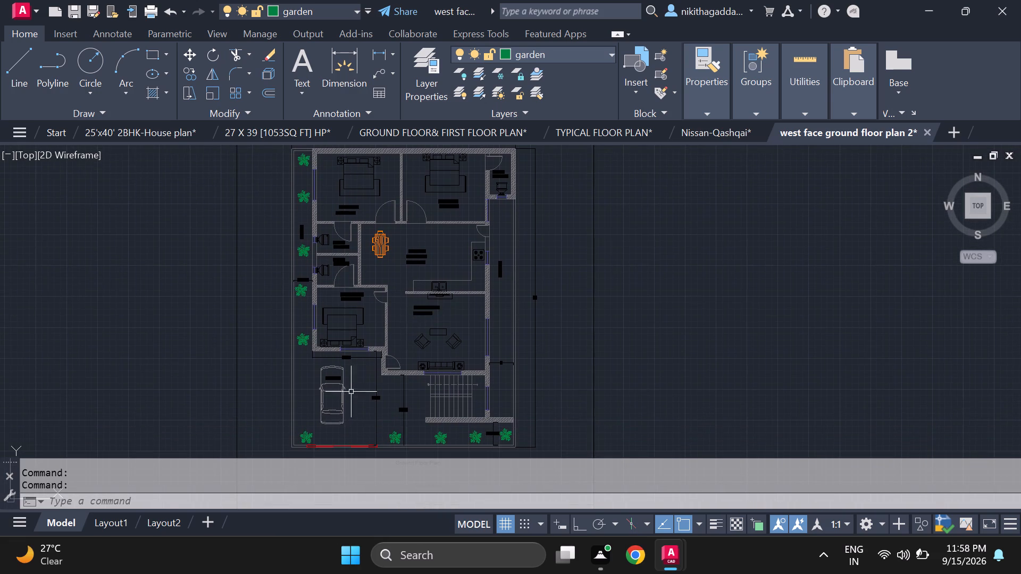
{"action": "scroll", "coordinate": [349, 393], "scroll_direction": "up", "scroll_amount": 2}
{"action": "middle_click_drag", "start_coordinate": [348, 396], "coordinate": [374, 350]}
{"action": "left_click", "coordinate": [375, 348]}
{"action": "left_click", "coordinate": [294, 404]}
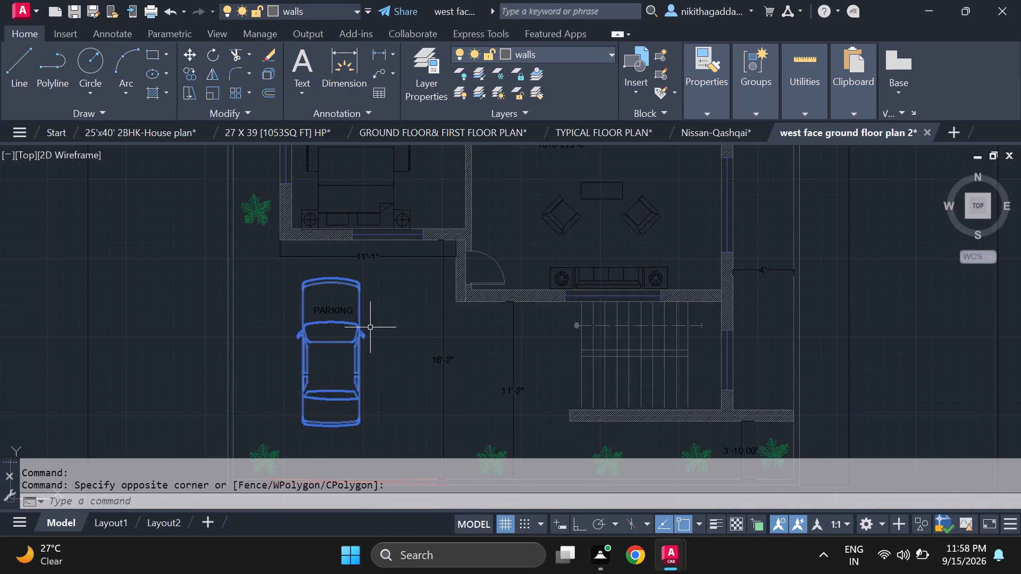
{"action": "key", "text": "ctrl+c"}
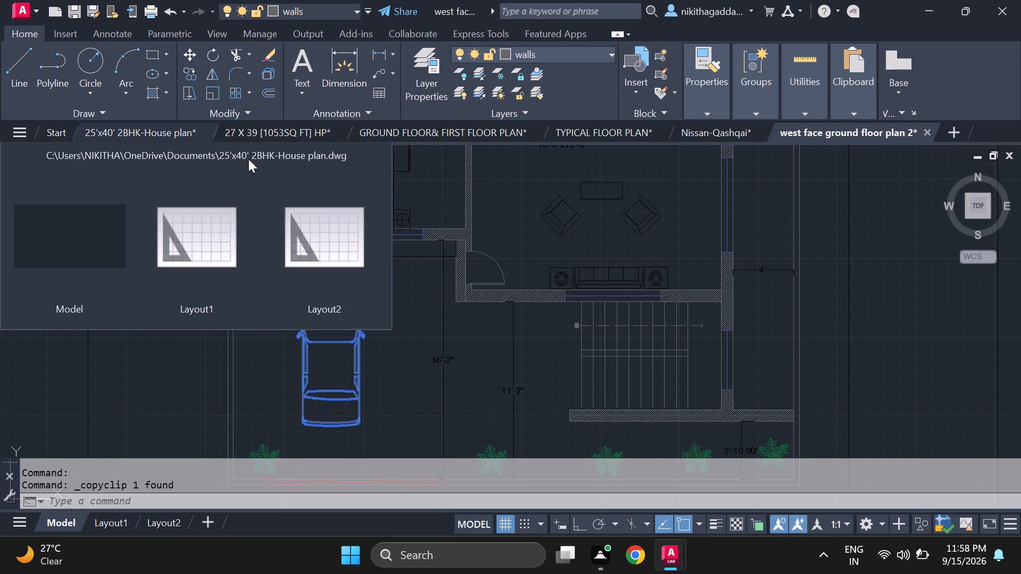
Return to Drawing1 and paste the copied car in the empty area left of the floor plan.
{"action": "left_click", "coordinate": [23, 131]}
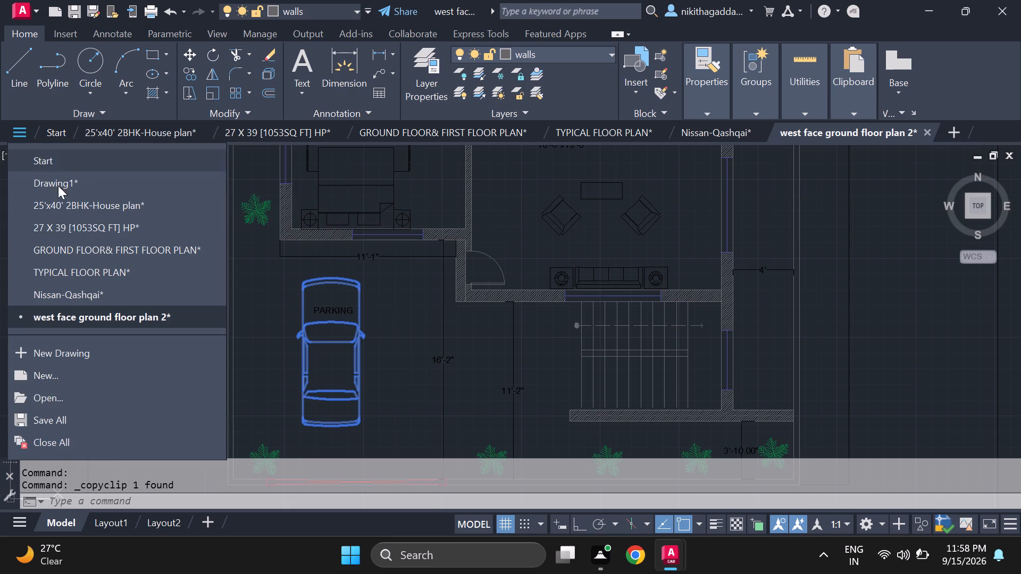
{"action": "left_click", "coordinate": [72, 188]}
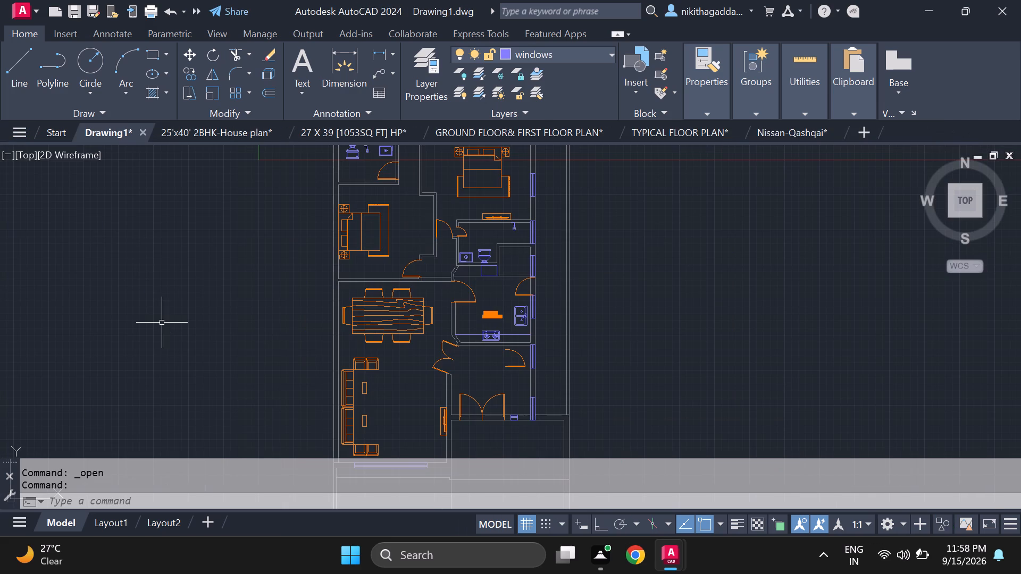
{"action": "key", "text": "ctrl+v"}
{"action": "left_click", "coordinate": [162, 323]}
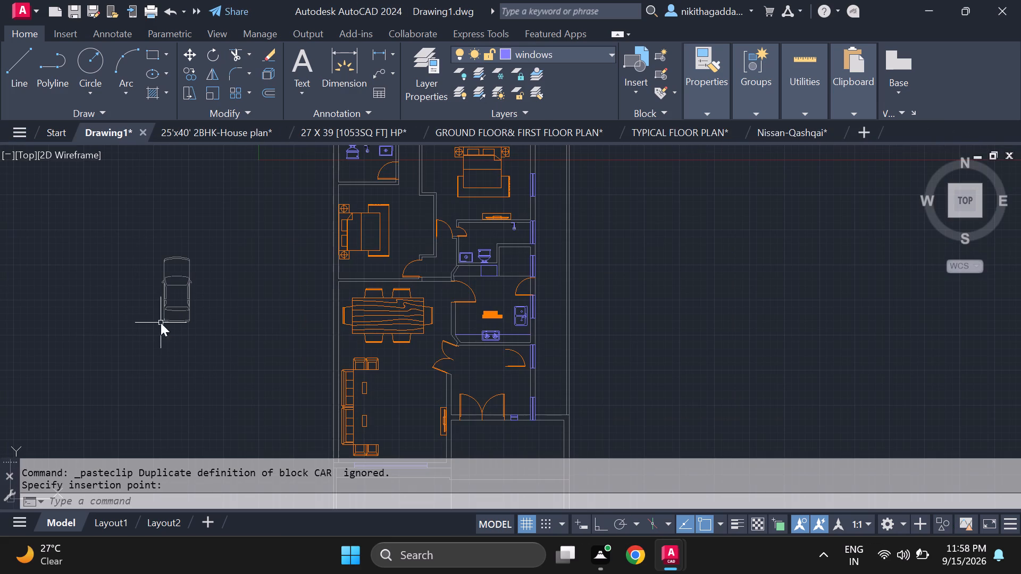
Copy the pasted car to make a second car beside it in the empty area outside the plan.
{"action": "left_click_drag", "start_coordinate": [216, 239], "coordinate": [213, 244]}
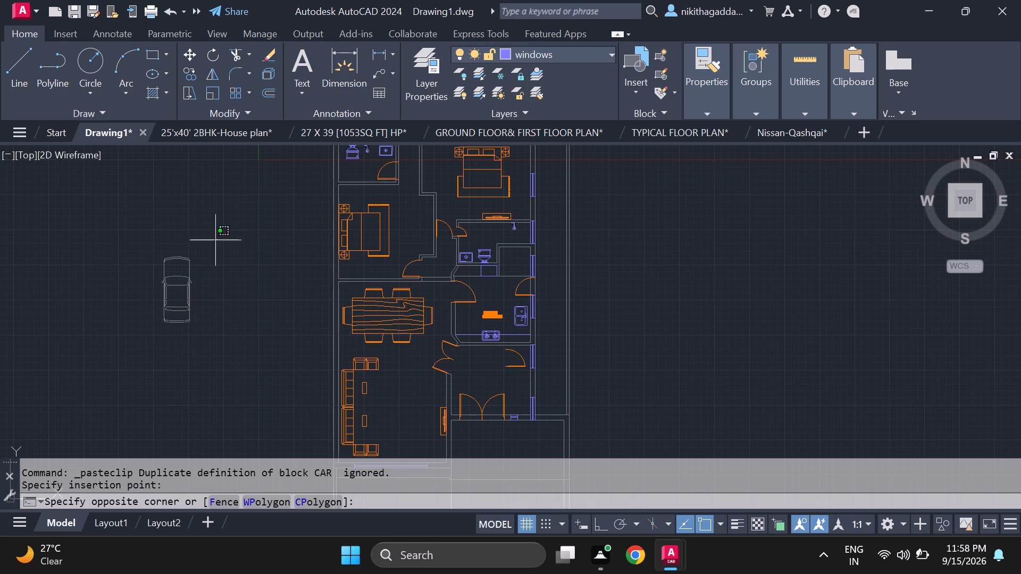
{"action": "left_click", "coordinate": [110, 377]}
{"action": "type", "text": "co"}
{"action": "key", "text": "Return"}
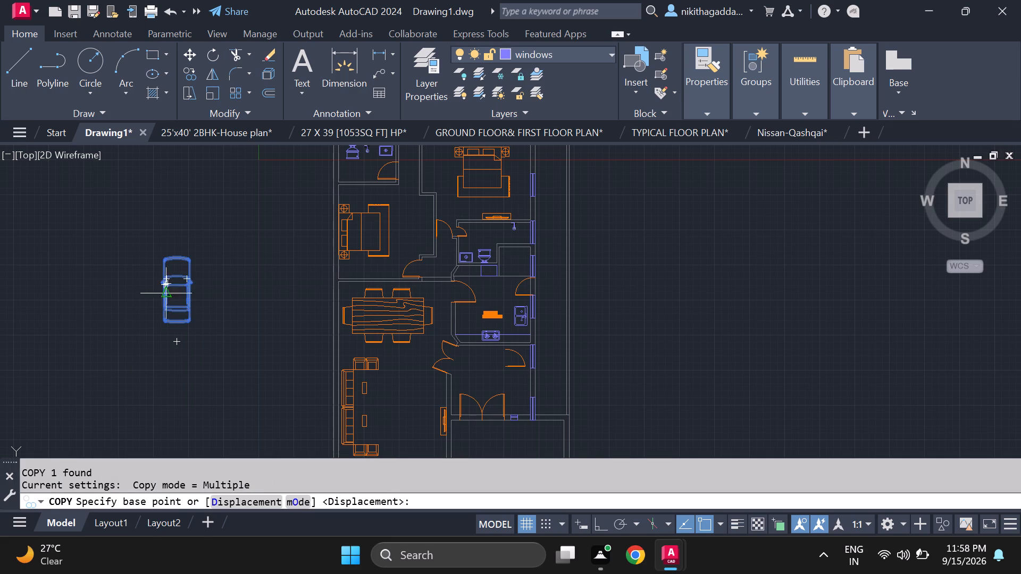
{"action": "left_click", "coordinate": [174, 289]}
{"action": "left_click", "coordinate": [225, 286]}
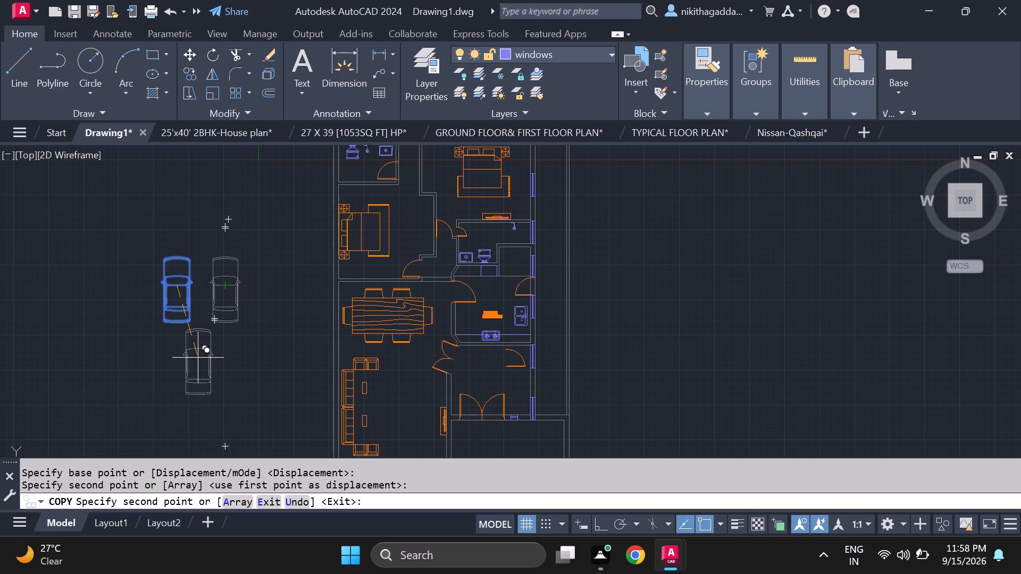
{"action": "key", "text": "Escape"}
Assign both cars to the furniture layer and reselect them to check their layer.
{"action": "left_click_drag", "start_coordinate": [248, 235], "coordinate": [243, 243]}
{"action": "left_click", "coordinate": [120, 379]}
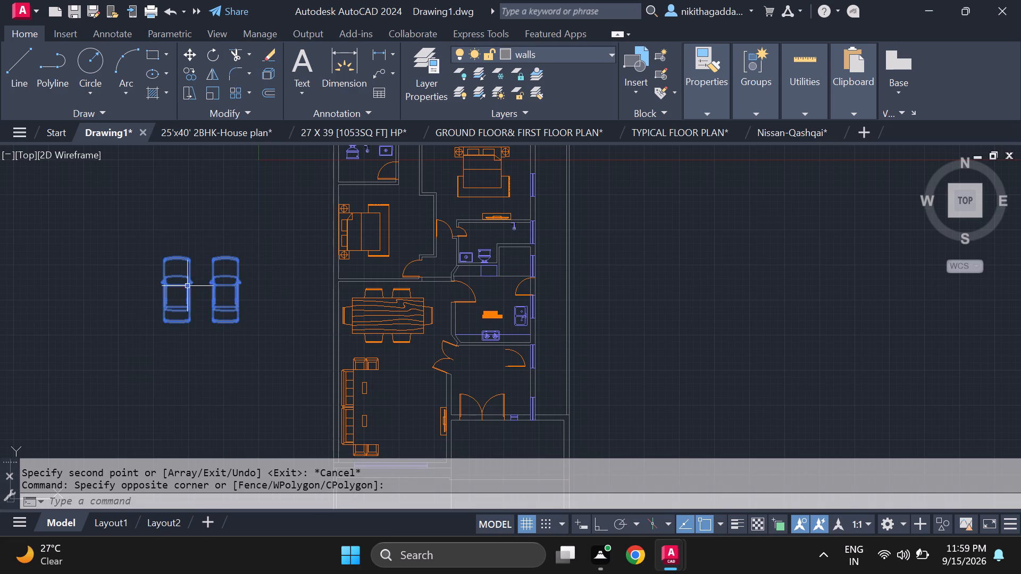
{"action": "left_click", "coordinate": [581, 53]}
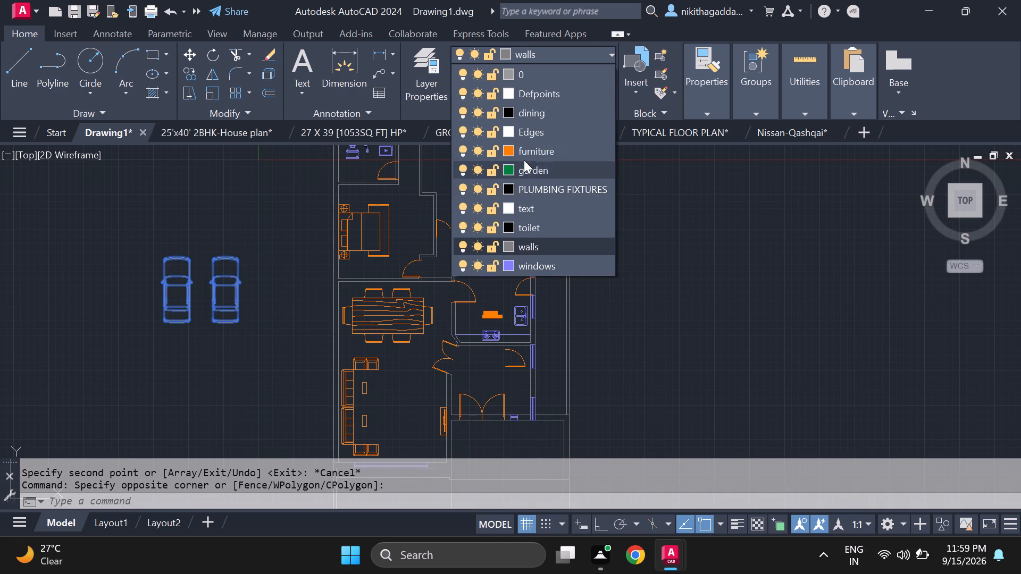
{"action": "left_click", "coordinate": [542, 146]}
{"action": "key", "text": "Escape"}
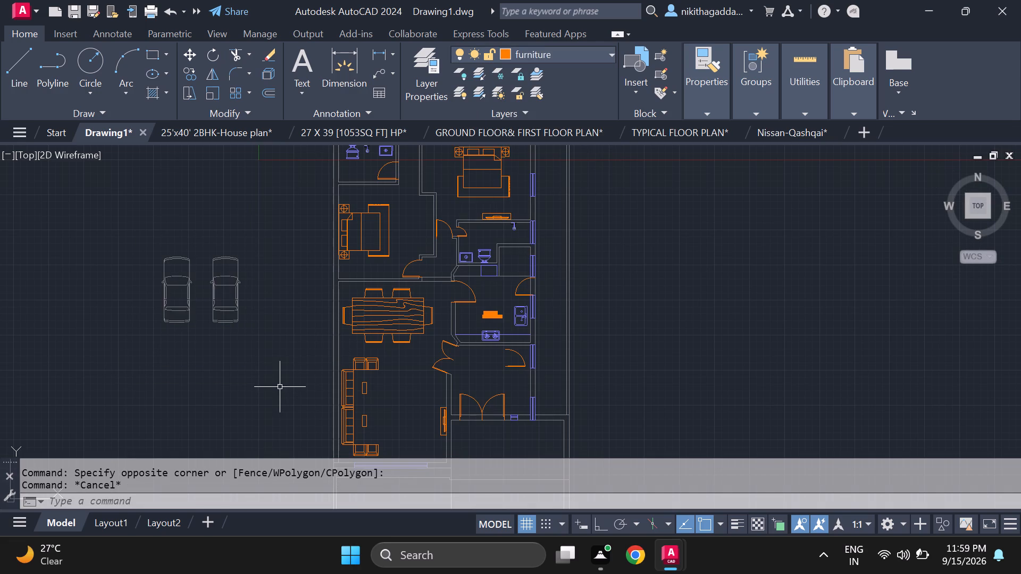
{"action": "left_click", "coordinate": [268, 225]}
{"action": "left_click", "coordinate": [80, 407]}
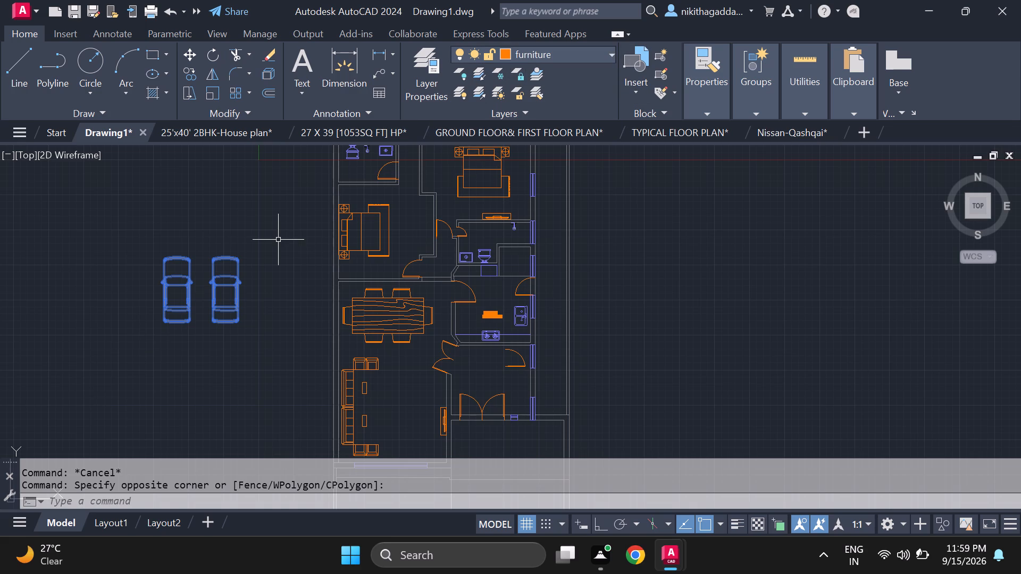
{"action": "key", "text": "Escape"}
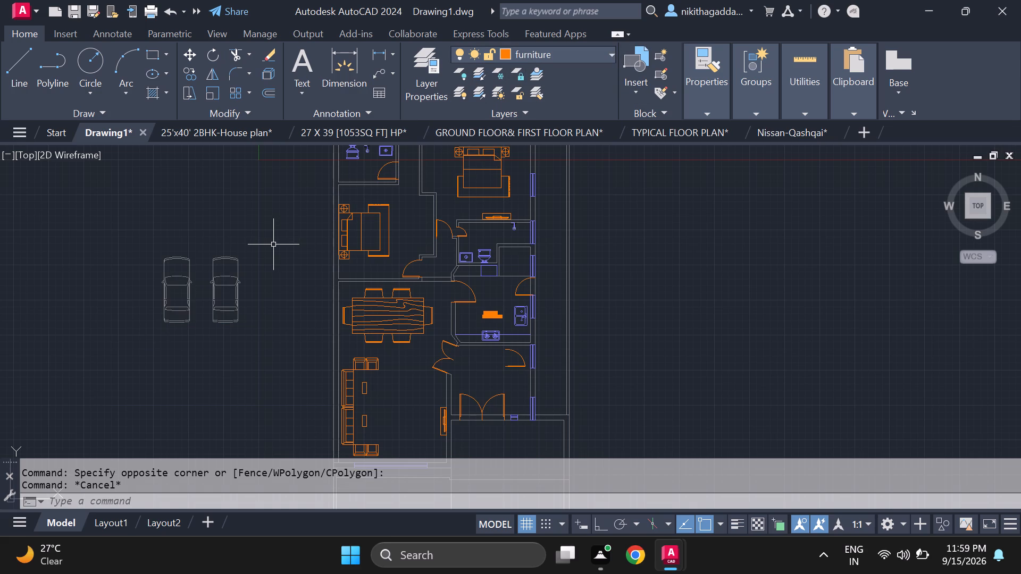
Make furniture the current layer.
{"action": "left_click", "coordinate": [586, 54]}
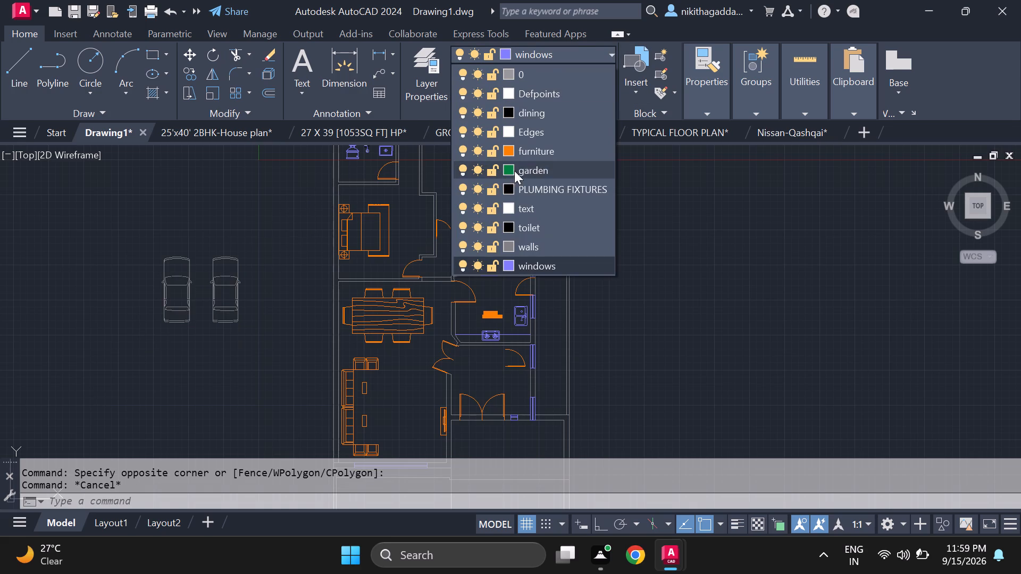
{"action": "left_click", "coordinate": [542, 149]}
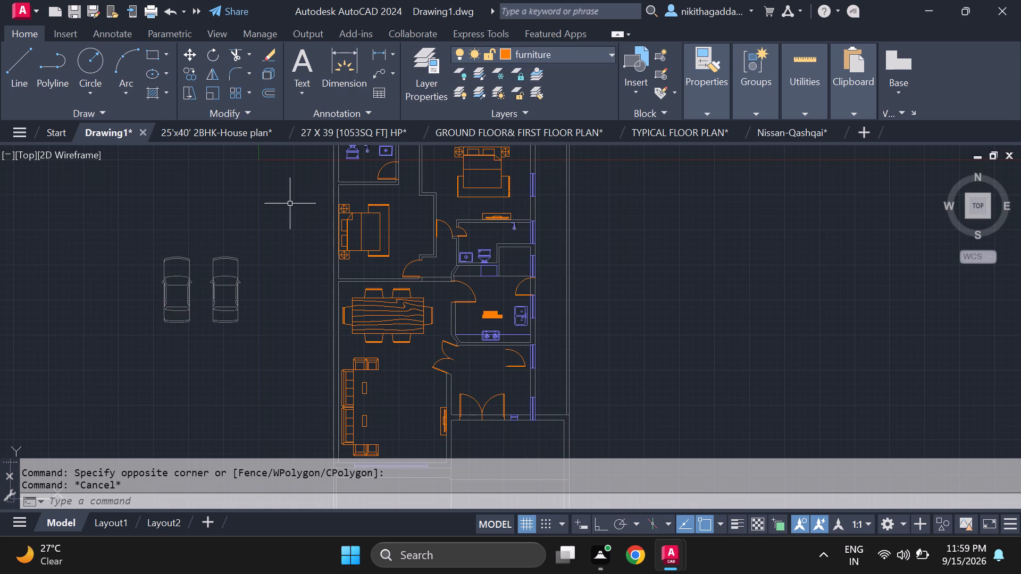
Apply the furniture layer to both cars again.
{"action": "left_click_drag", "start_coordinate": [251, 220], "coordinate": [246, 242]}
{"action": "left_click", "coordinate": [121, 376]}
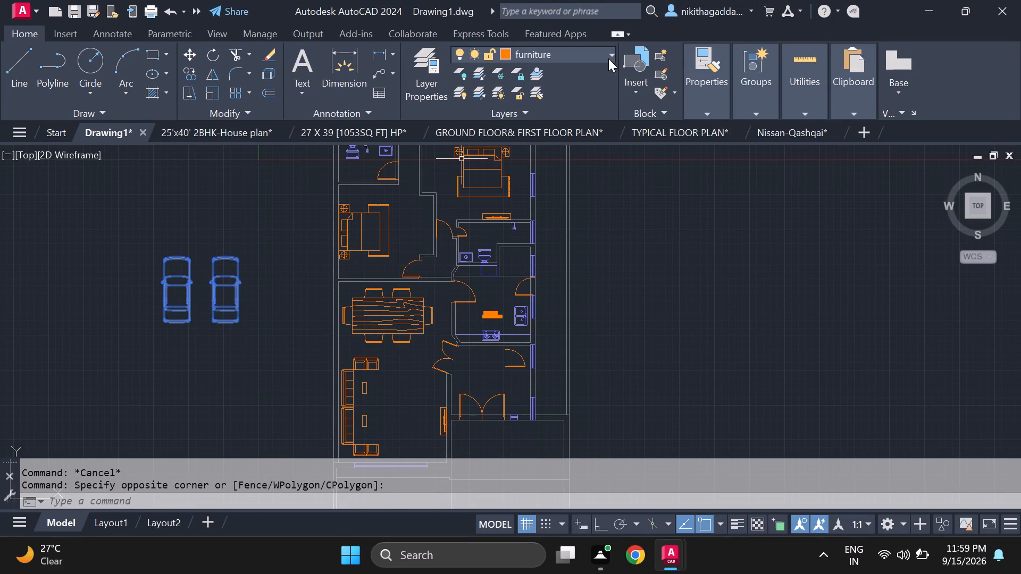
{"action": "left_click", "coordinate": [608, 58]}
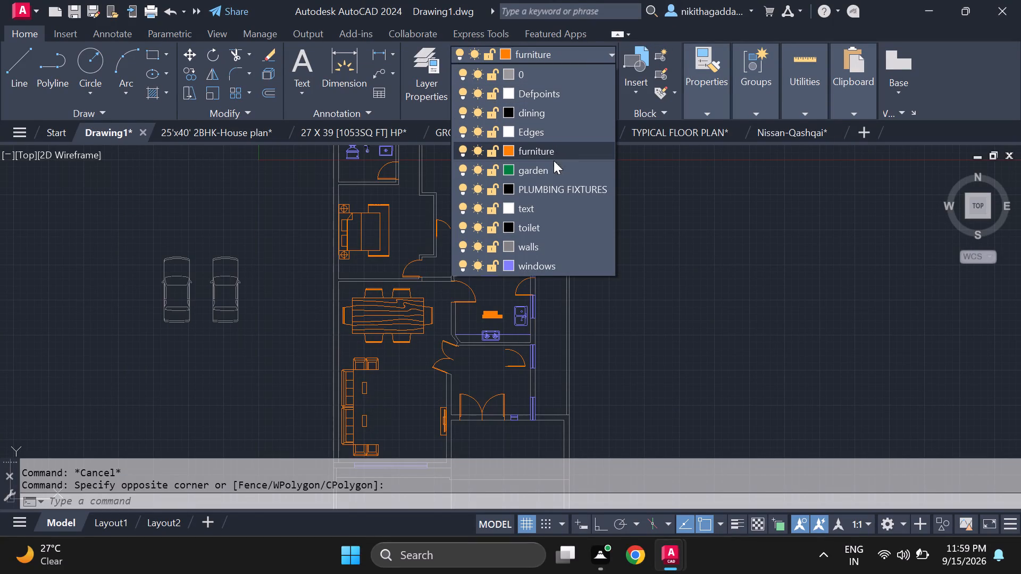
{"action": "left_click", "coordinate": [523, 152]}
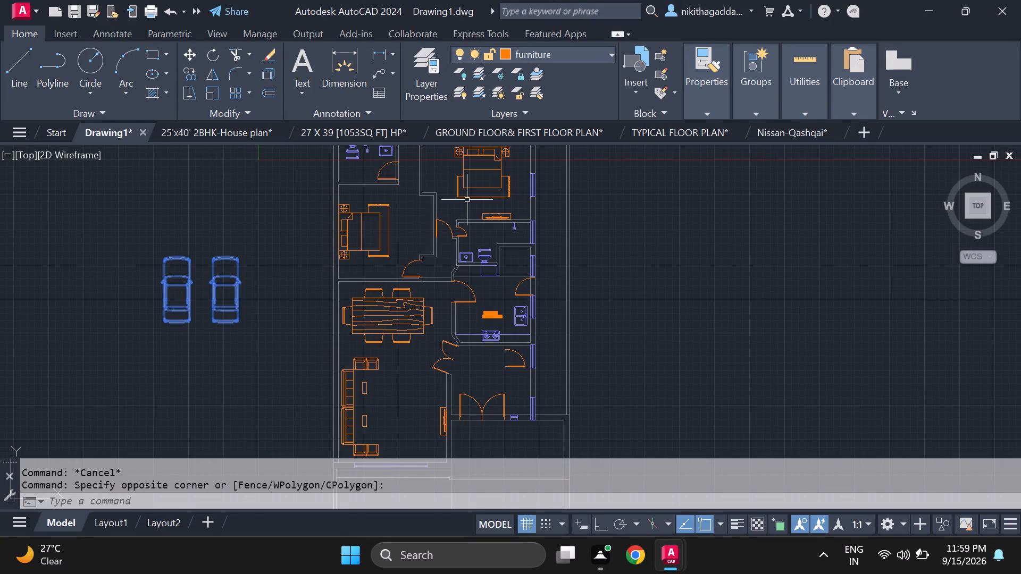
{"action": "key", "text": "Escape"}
Move both cars together into the parking area in front of the double entrance door, side by side.
{"action": "left_click", "coordinate": [272, 231]}
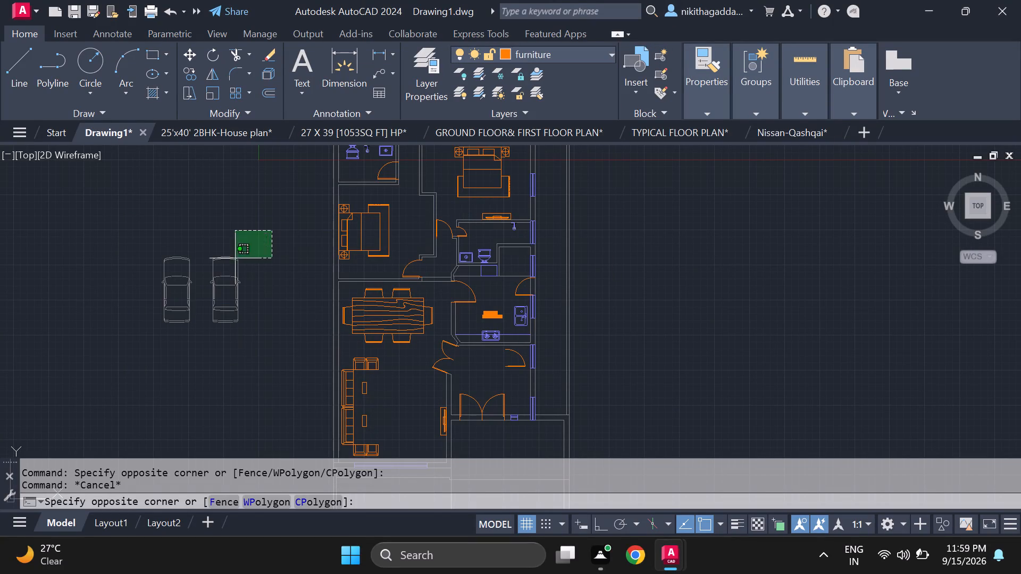
{"action": "left_click_drag", "start_coordinate": [144, 327], "coordinate": [128, 357]}
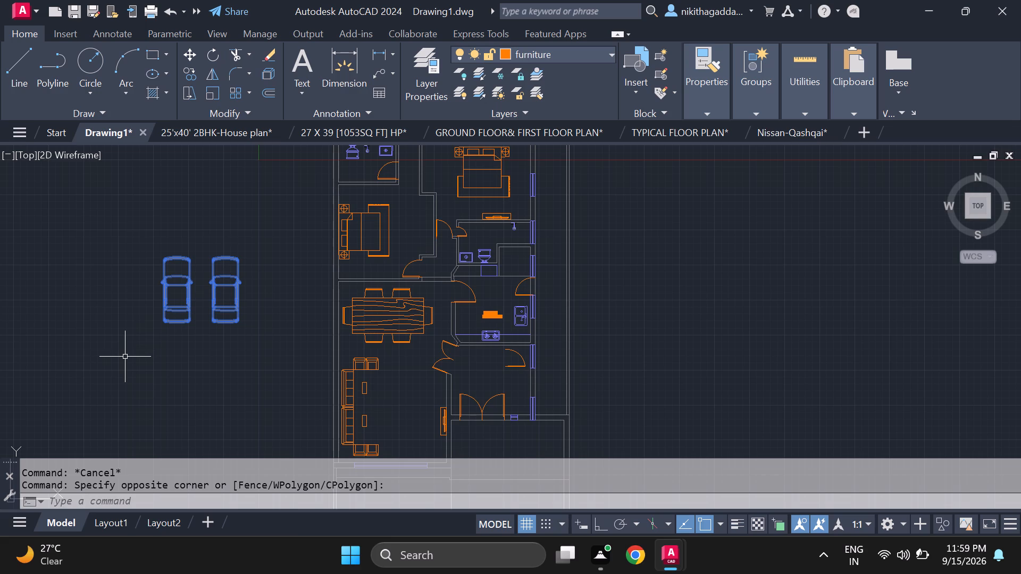
{"action": "key", "text": "m"}
{"action": "key", "text": "Return"}
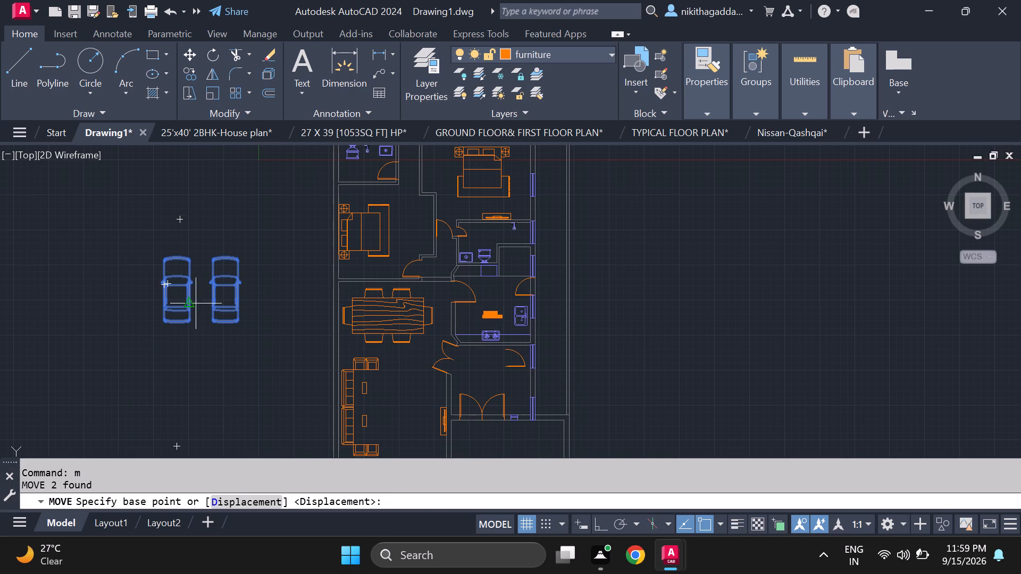
{"action": "left_click", "coordinate": [197, 297]}
{"action": "middle_click_drag", "start_coordinate": [352, 345], "coordinate": [260, 250]}
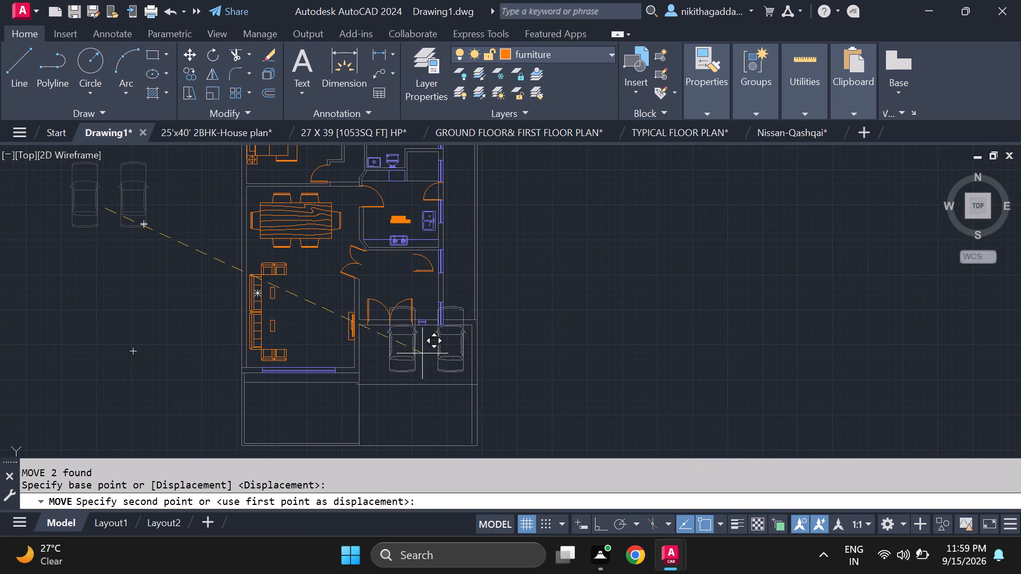
{"action": "scroll", "coordinate": [422, 392], "scroll_direction": "up", "scroll_amount": 1}
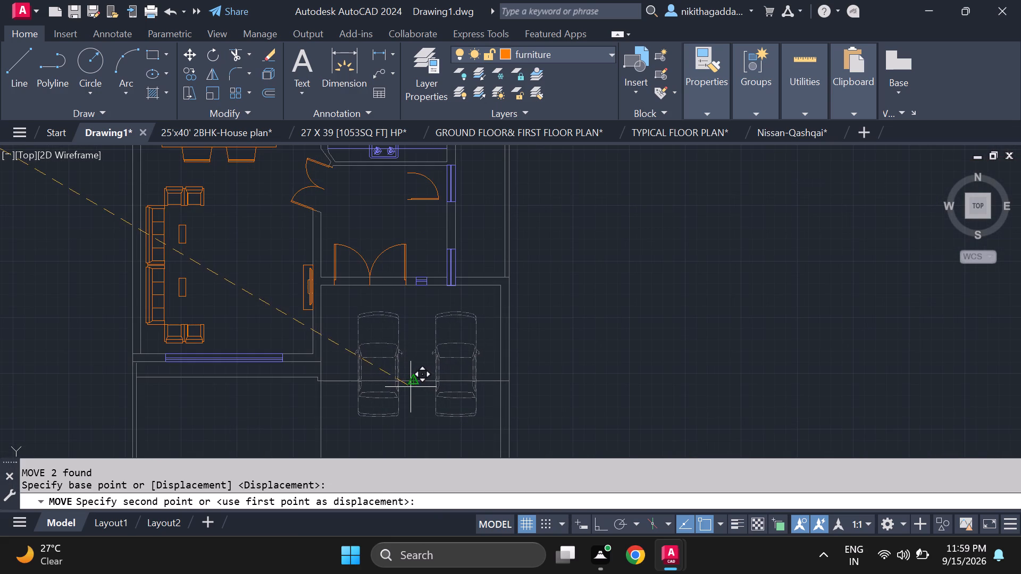
{"action": "left_click", "coordinate": [406, 382]}
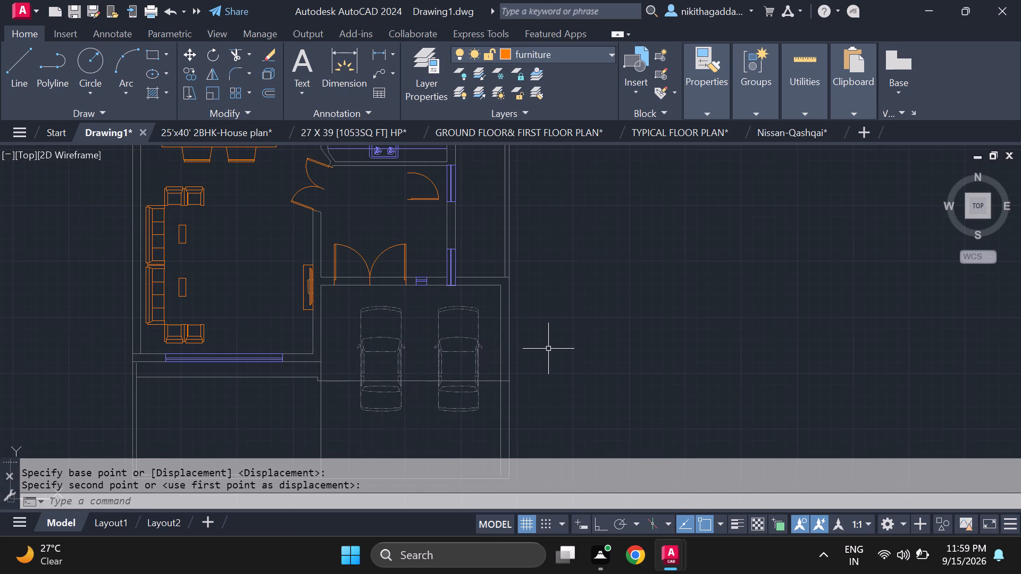
{"action": "key", "text": "Escape"}
Trim the wall line crossing both leaves of the double entrance door next to the parking area.
{"action": "scroll", "coordinate": [547, 349], "scroll_direction": "down", "scroll_amount": 2}
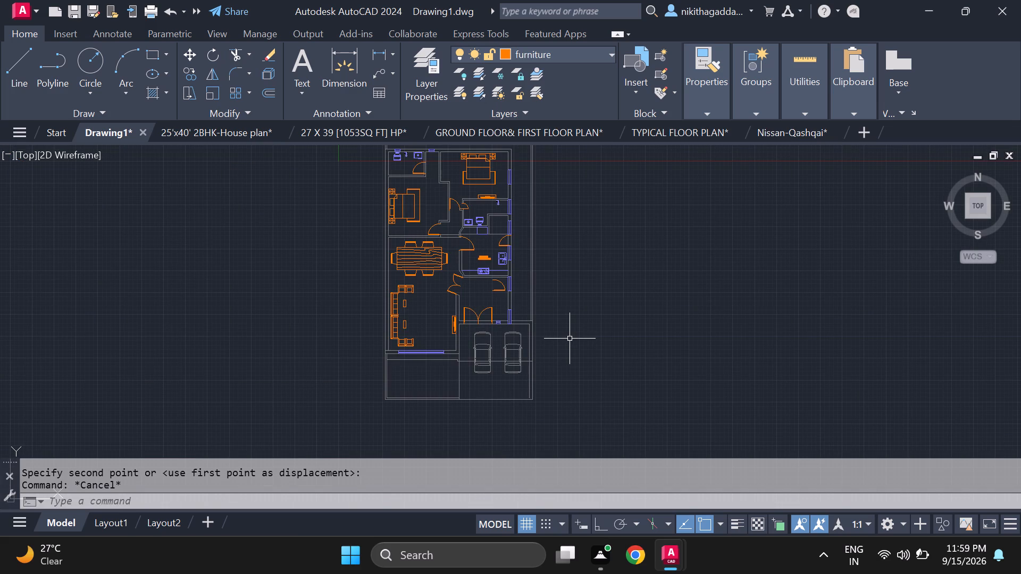
{"action": "middle_click_drag", "start_coordinate": [564, 337], "coordinate": [579, 367]}
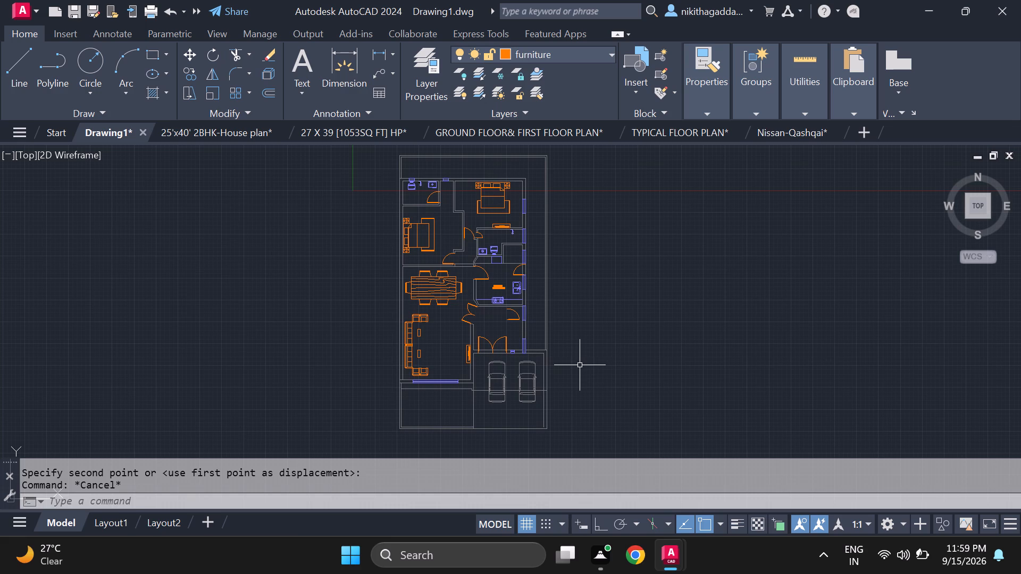
{"action": "type", "text": "tr"}
{"action": "key", "text": "Return"}
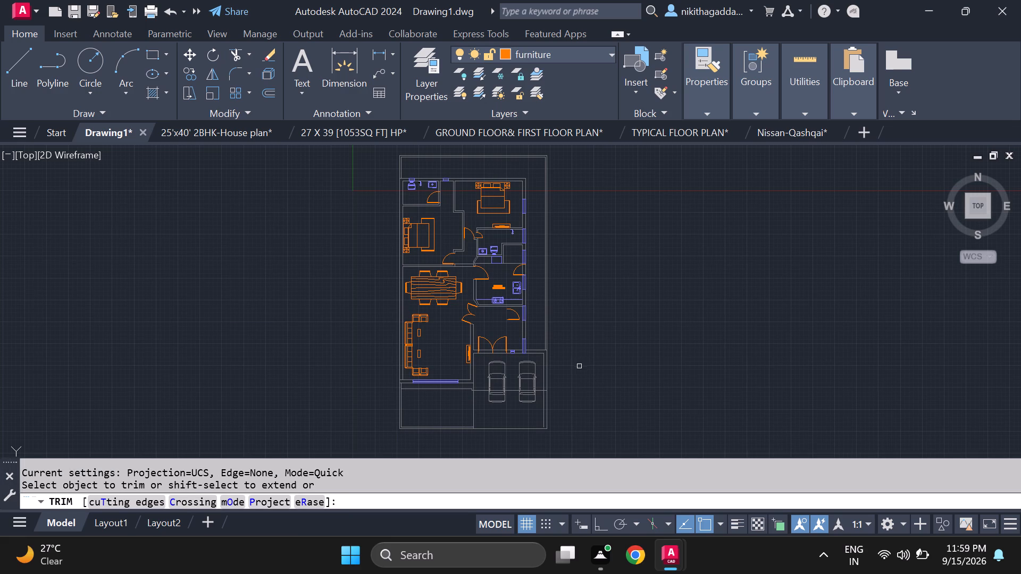
{"action": "scroll", "coordinate": [516, 369], "scroll_direction": "up", "scroll_amount": 3}
{"action": "scroll", "coordinate": [401, 305], "scroll_direction": "up", "scroll_amount": 1}
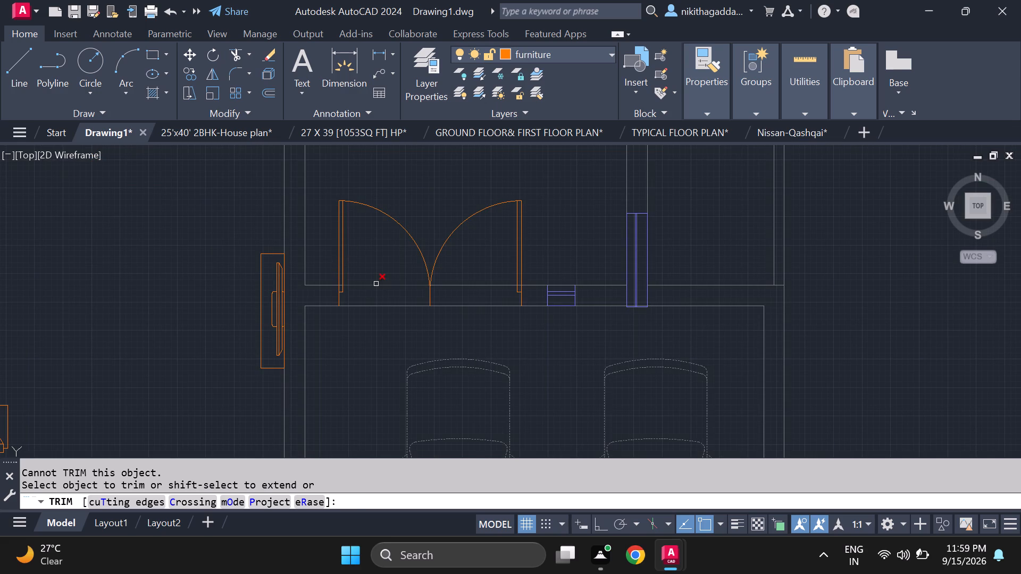
{"action": "left_click", "coordinate": [376, 284]}
{"action": "left_click", "coordinate": [504, 286]}
Trim the inner wall line crossing the kitchen's exterior door opening.
{"action": "scroll", "coordinate": [503, 279], "scroll_direction": "down", "scroll_amount": 4}
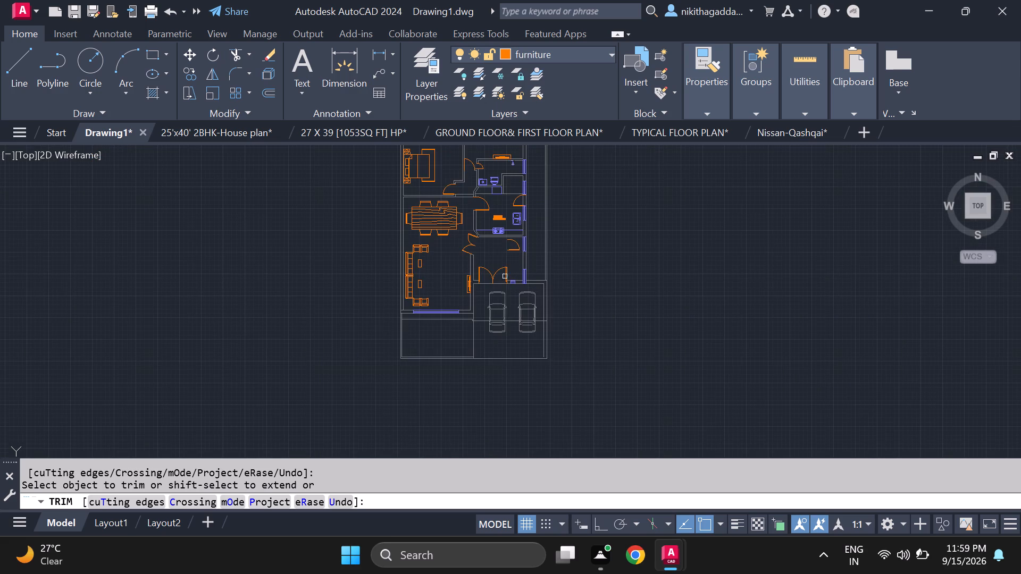
{"action": "middle_click_drag", "start_coordinate": [524, 244], "coordinate": [528, 322]}
{"action": "scroll", "coordinate": [469, 323], "scroll_direction": "up", "scroll_amount": 3}
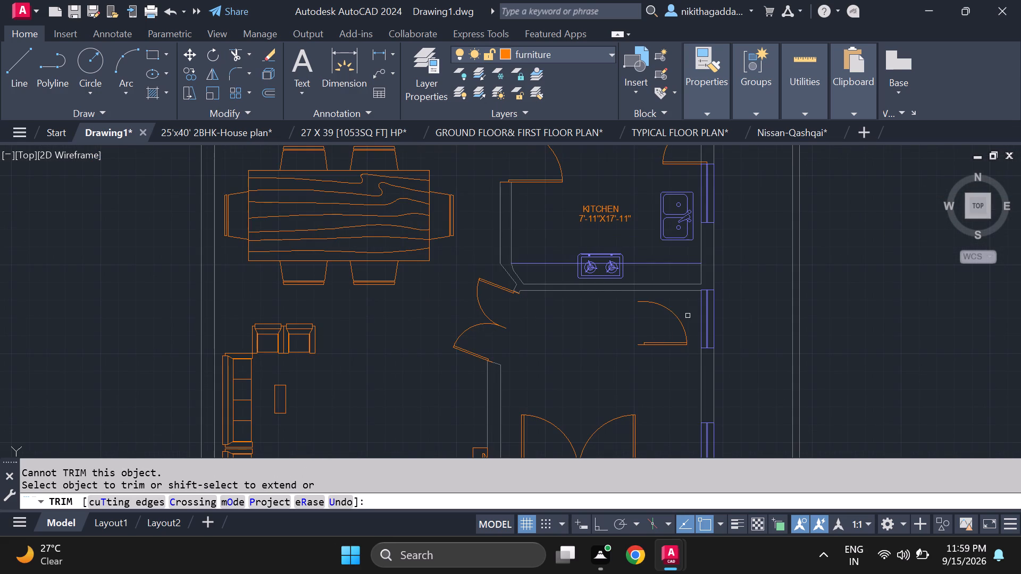
{"action": "middle_click_drag", "start_coordinate": [603, 331], "coordinate": [601, 333]}
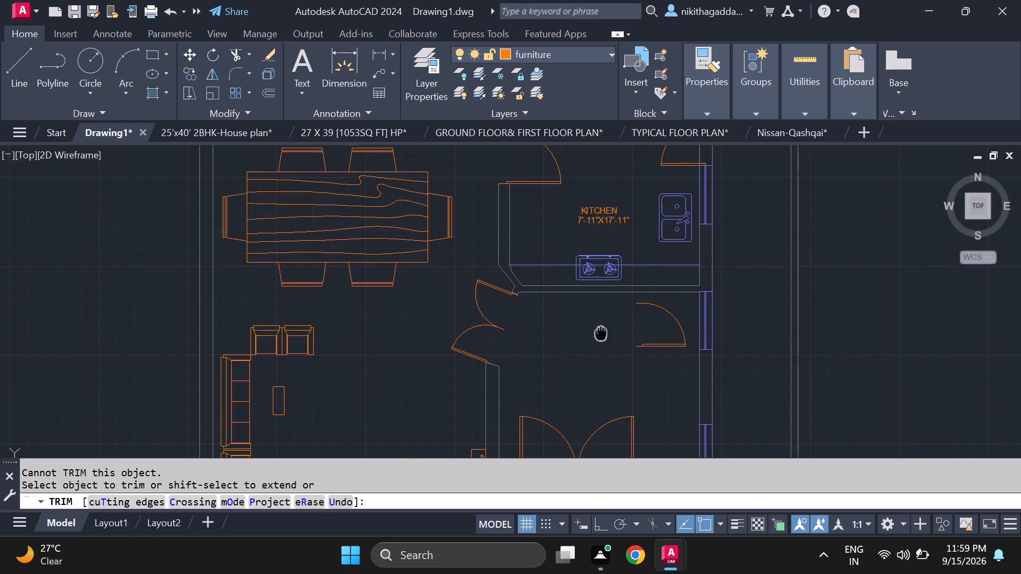
{"action": "middle_click_drag", "start_coordinate": [601, 333], "coordinate": [472, 435]}
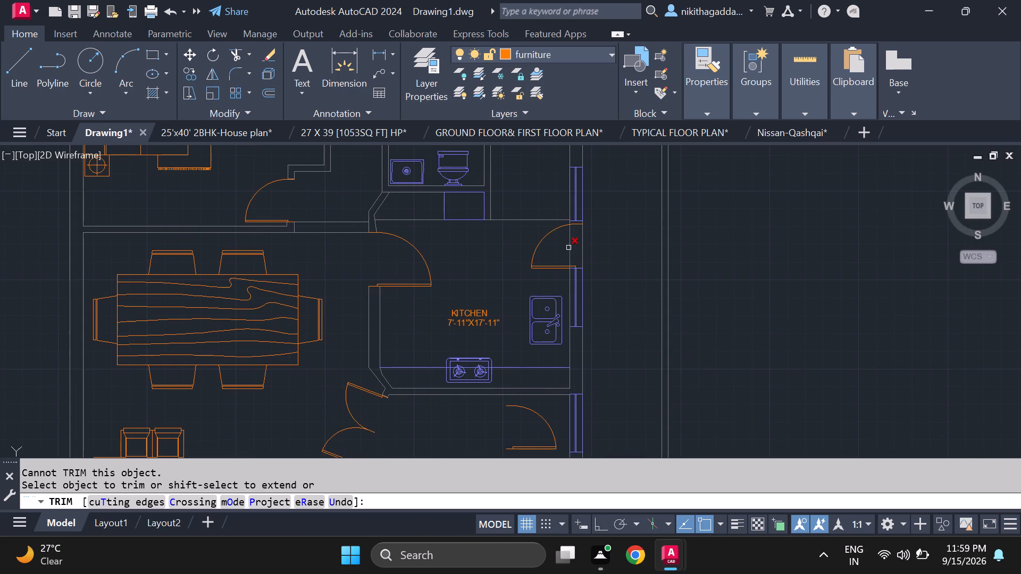
{"action": "left_click", "coordinate": [569, 247]}
{"action": "left_click", "coordinate": [569, 247]}
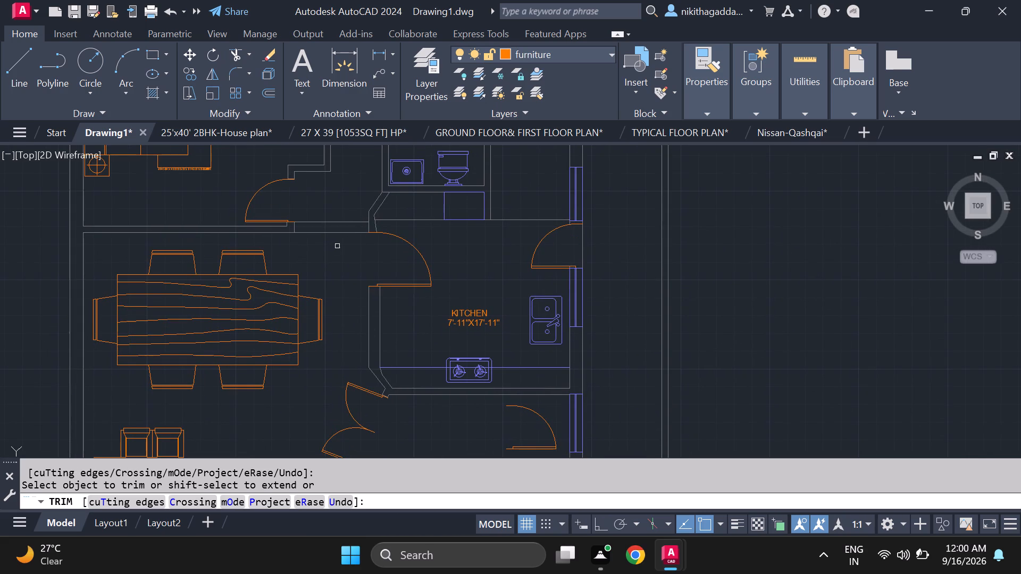
Trim the inner wall line crossing the door opening of the toilet above the single-bed-side bedroom.
{"action": "scroll", "coordinate": [314, 237], "scroll_direction": "down", "scroll_amount": 2}
{"action": "middle_click_drag", "start_coordinate": [319, 259], "coordinate": [319, 324]}
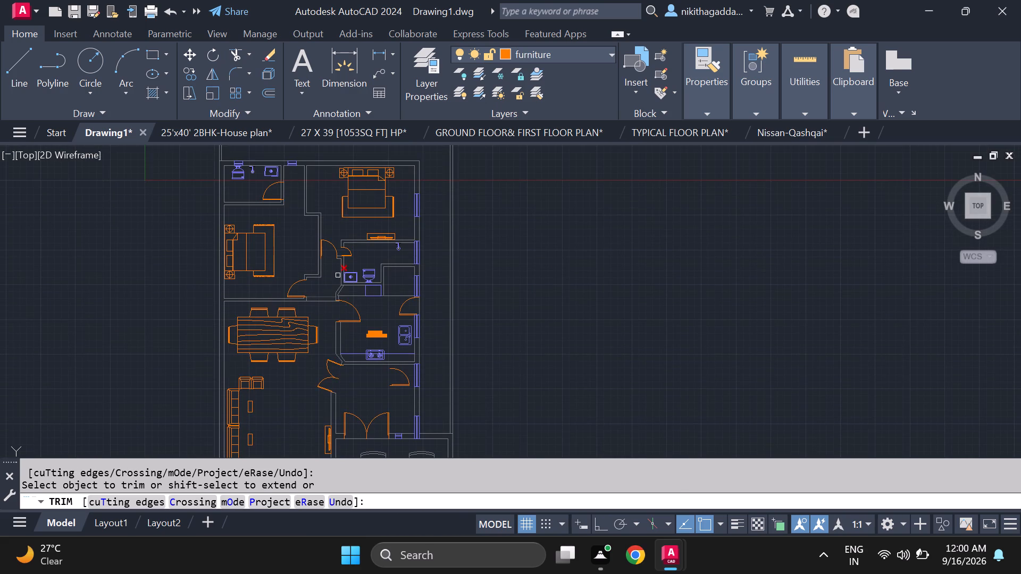
{"action": "scroll", "coordinate": [339, 271], "scroll_direction": "up", "scroll_amount": 3}
{"action": "scroll", "coordinate": [339, 270], "scroll_direction": "down", "scroll_amount": 2}
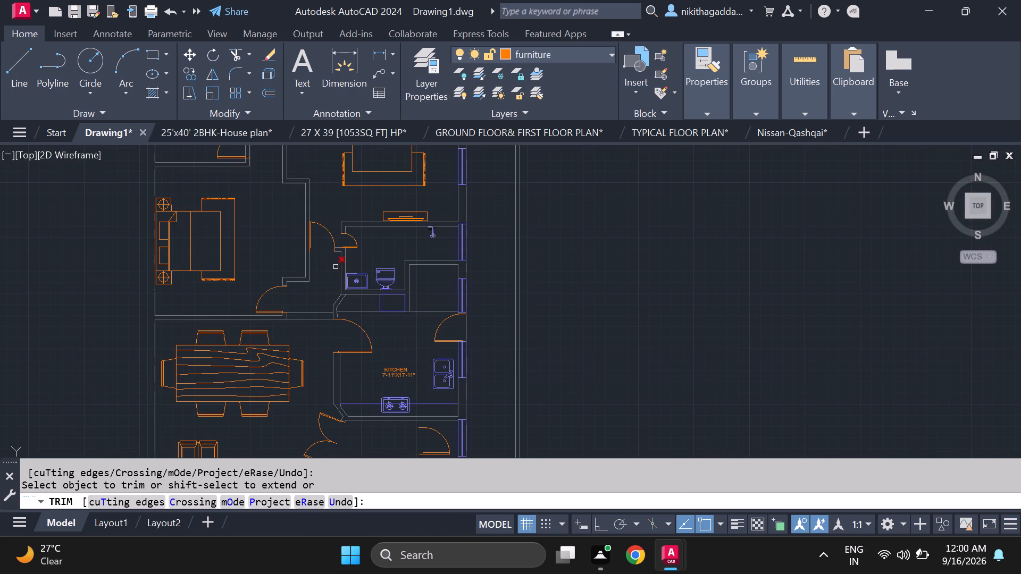
{"action": "scroll", "coordinate": [333, 264], "scroll_direction": "down", "scroll_amount": 1}
{"action": "scroll", "coordinate": [299, 217], "scroll_direction": "up", "scroll_amount": 3}
{"action": "middle_click_drag", "start_coordinate": [262, 208], "coordinate": [295, 349]}
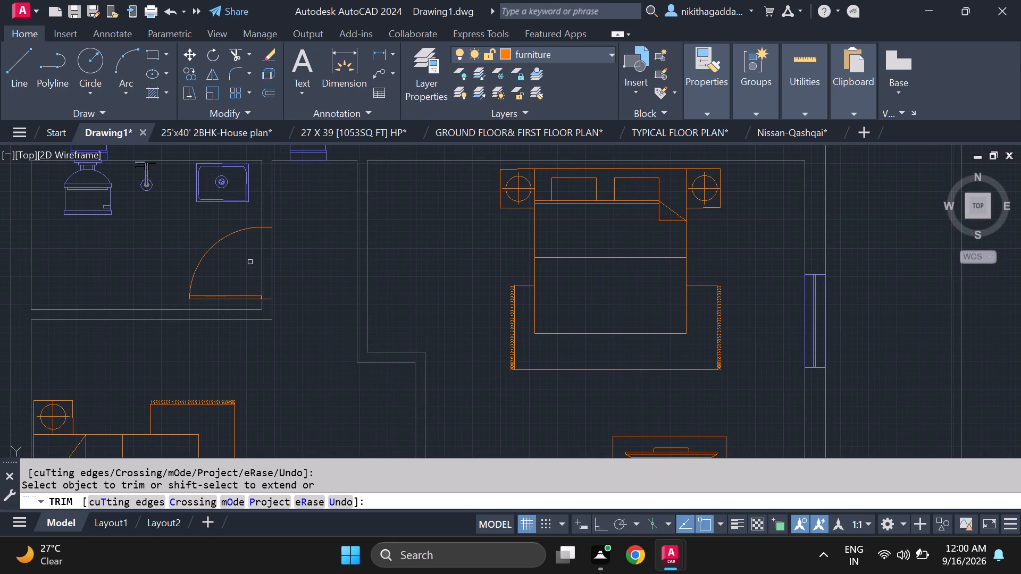
{"action": "left_click", "coordinate": [260, 257]}
Examine the remaining door openings across the plan for leftover wall lines and end the Trim command.
{"action": "scroll", "coordinate": [337, 307], "scroll_direction": "down", "scroll_amount": 4}
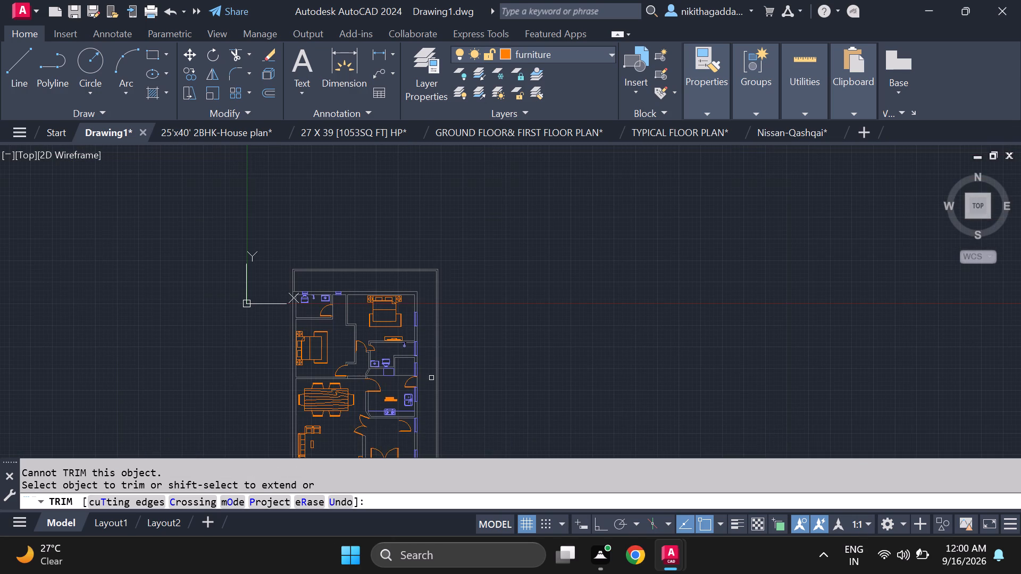
{"action": "middle_click_drag", "start_coordinate": [430, 370], "coordinate": [430, 291]}
{"action": "scroll", "coordinate": [353, 391], "scroll_direction": "up", "scroll_amount": 2}
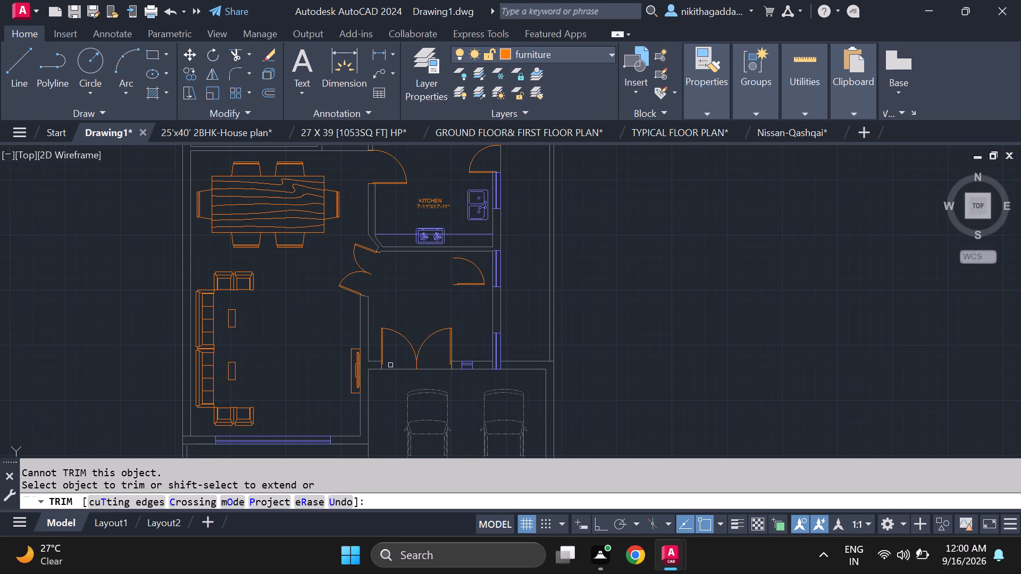
{"action": "scroll", "coordinate": [406, 282], "scroll_direction": "down", "scroll_amount": 1}
{"action": "middle_click_drag", "start_coordinate": [406, 285], "coordinate": [403, 372]}
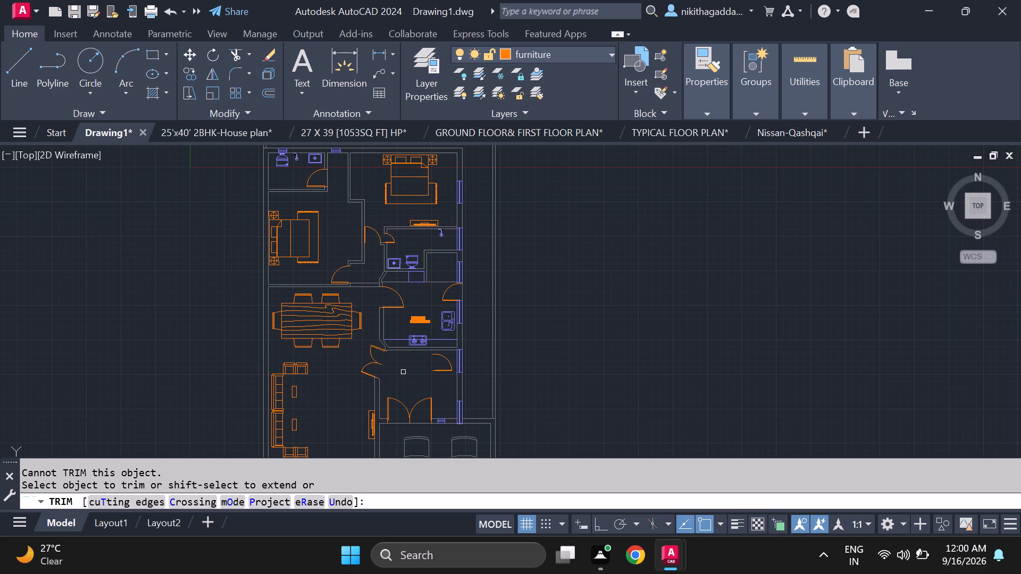
{"action": "key", "text": "Escape"}
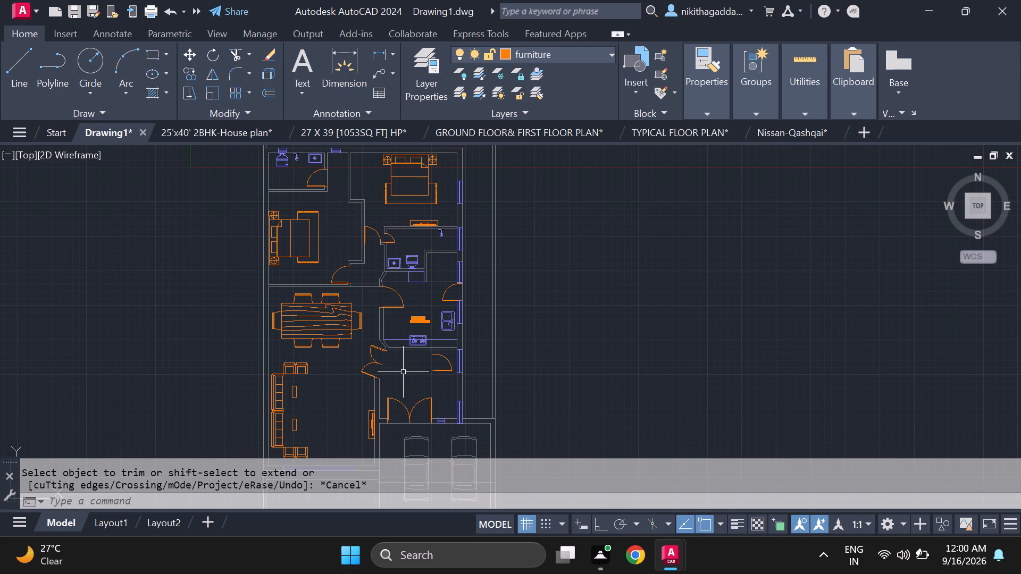
Examine the whole floor plan, from the rear bedrooms and toilets to the parking and open front area.
{"action": "middle_click_drag", "start_coordinate": [401, 371], "coordinate": [340, 283]}
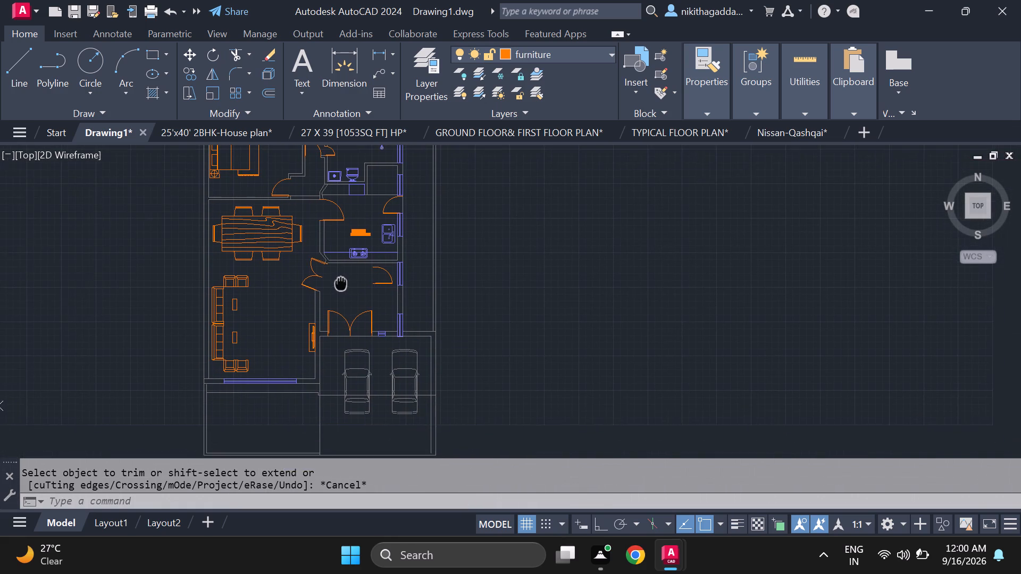
{"action": "middle_click_drag", "start_coordinate": [340, 283], "coordinate": [340, 283]}
{"action": "middle_click_drag", "start_coordinate": [322, 314], "coordinate": [334, 273]}
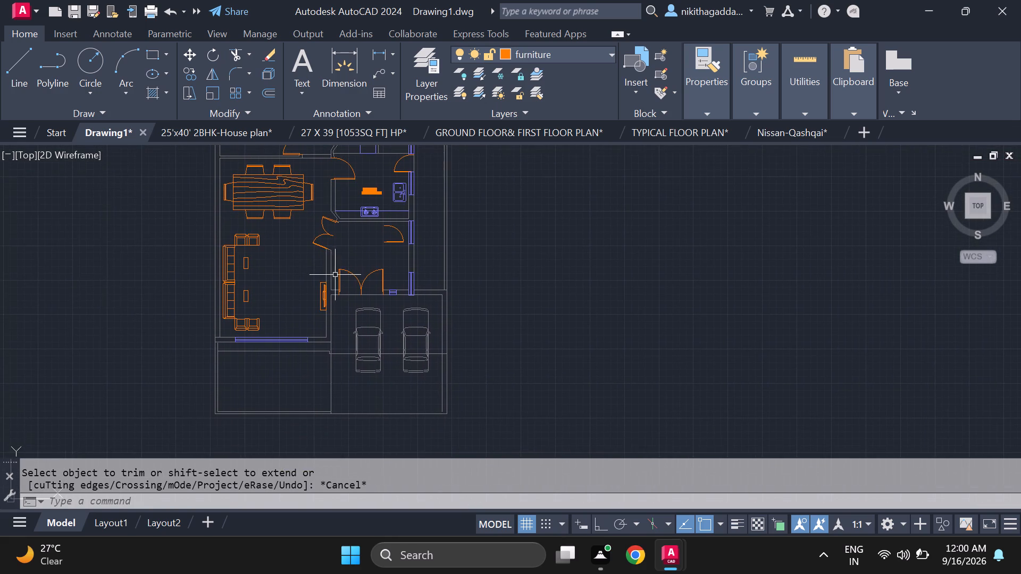
{"action": "middle_click_drag", "start_coordinate": [353, 306], "coordinate": [403, 427]}
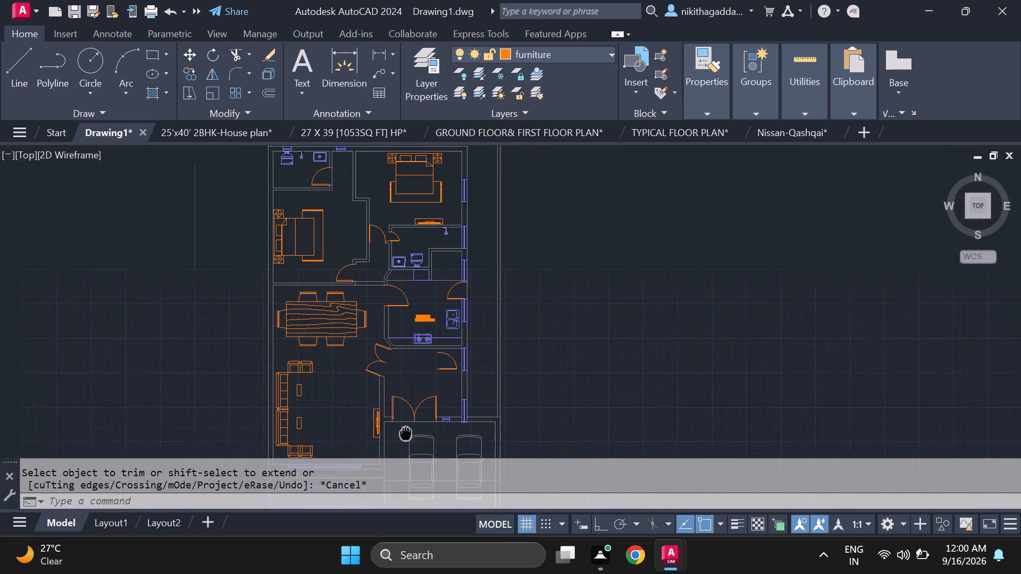
{"action": "middle_click_drag", "start_coordinate": [403, 427], "coordinate": [410, 432]}
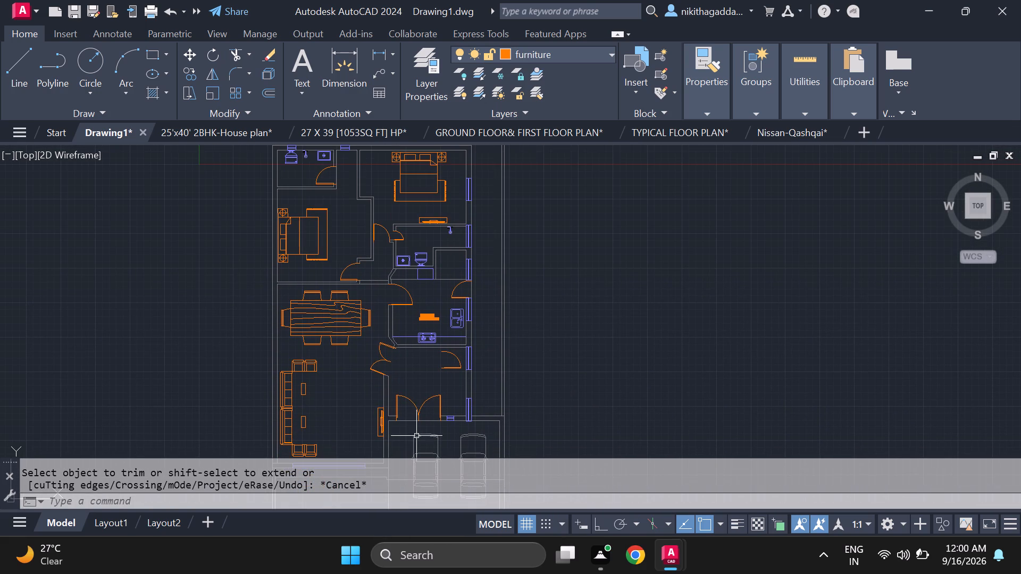
{"action": "middle_click_drag", "start_coordinate": [414, 429], "coordinate": [429, 382]}
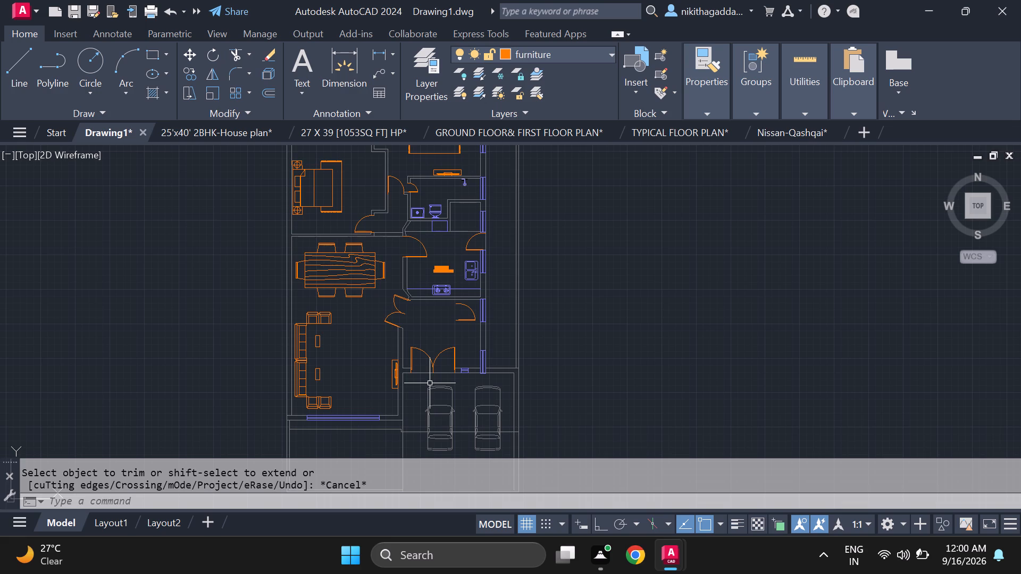
{"action": "middle_click_drag", "start_coordinate": [430, 385], "coordinate": [447, 477]}
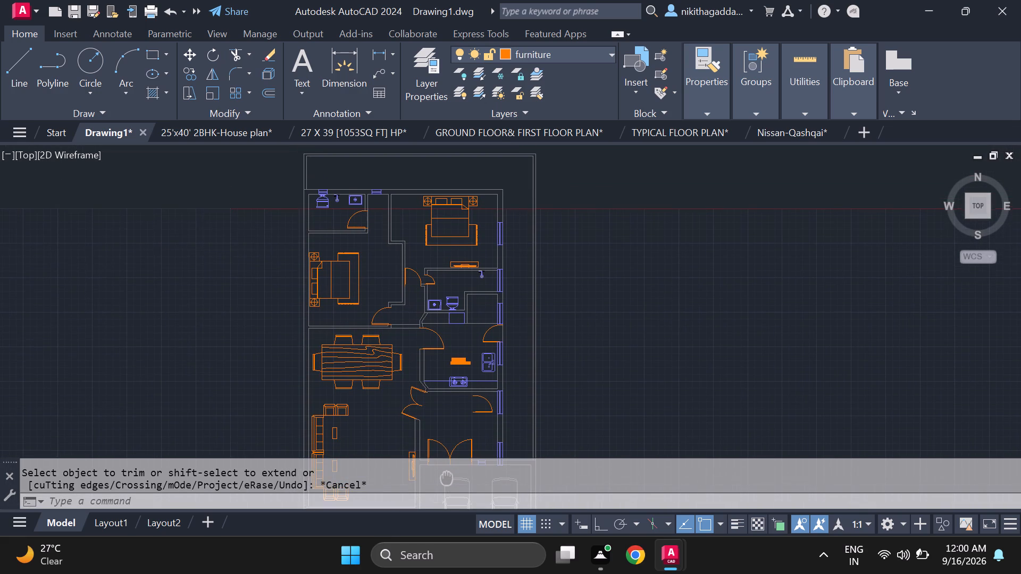
{"action": "middle_click_drag", "start_coordinate": [447, 477], "coordinate": [446, 529]}
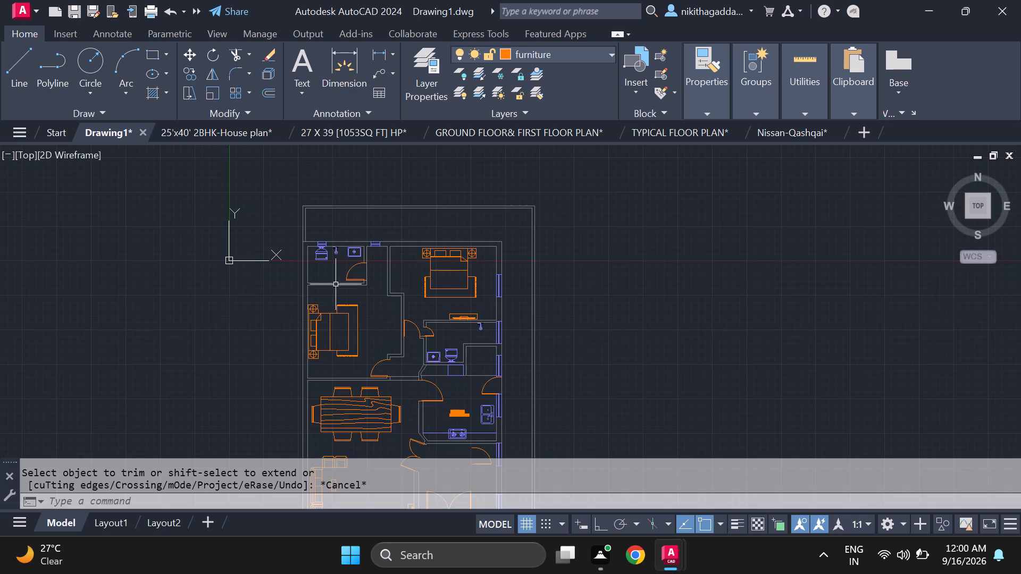
{"action": "scroll", "coordinate": [334, 277], "scroll_direction": "up", "scroll_amount": 2}
{"action": "scroll", "coordinate": [333, 282], "scroll_direction": "down", "scroll_amount": 1}
{"action": "middle_click_drag", "start_coordinate": [348, 345], "coordinate": [347, 344]}
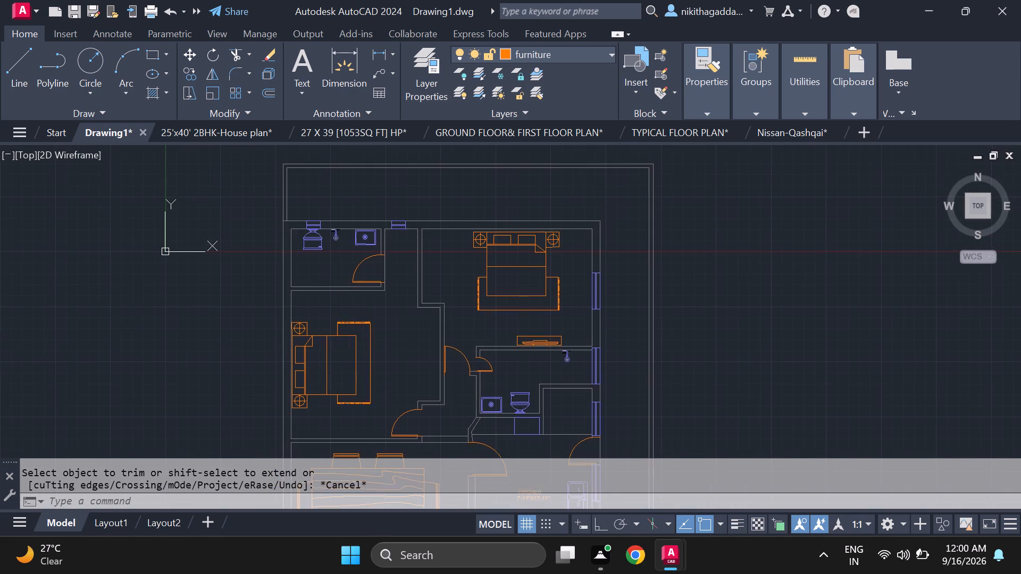
{"action": "middle_click_drag", "start_coordinate": [347, 344], "coordinate": [301, 283]}
{"action": "scroll", "coordinate": [337, 337], "scroll_direction": "down", "scroll_amount": 2}
{"action": "scroll", "coordinate": [348, 357], "scroll_direction": "up", "scroll_amount": 1}
{"action": "middle_click_drag", "start_coordinate": [348, 356], "coordinate": [348, 321]}
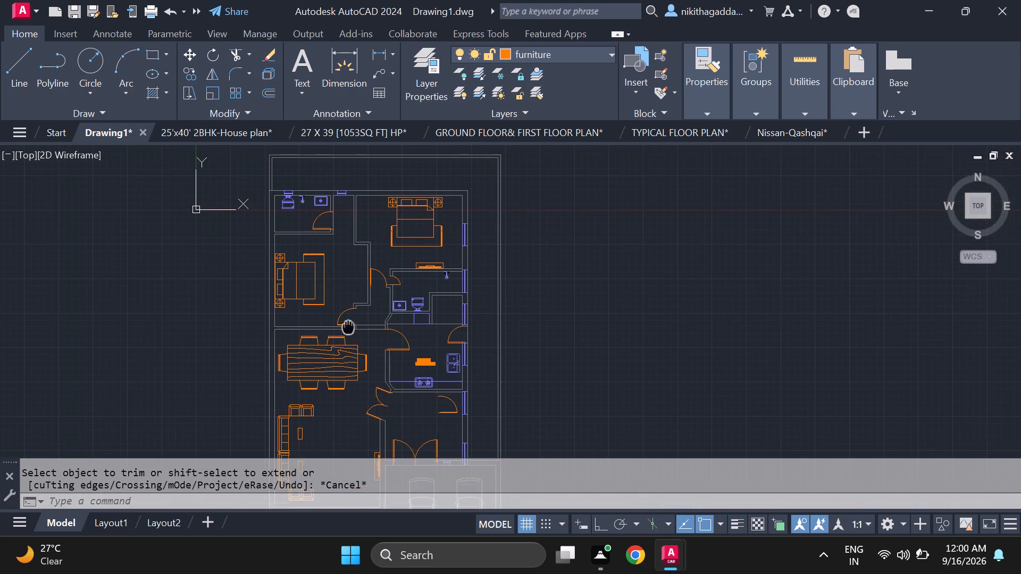
{"action": "middle_click_drag", "start_coordinate": [348, 321], "coordinate": [350, 297]}
{"action": "scroll", "coordinate": [391, 376], "scroll_direction": "down", "scroll_amount": 1}
{"action": "middle_click_drag", "start_coordinate": [392, 392], "coordinate": [387, 372]}
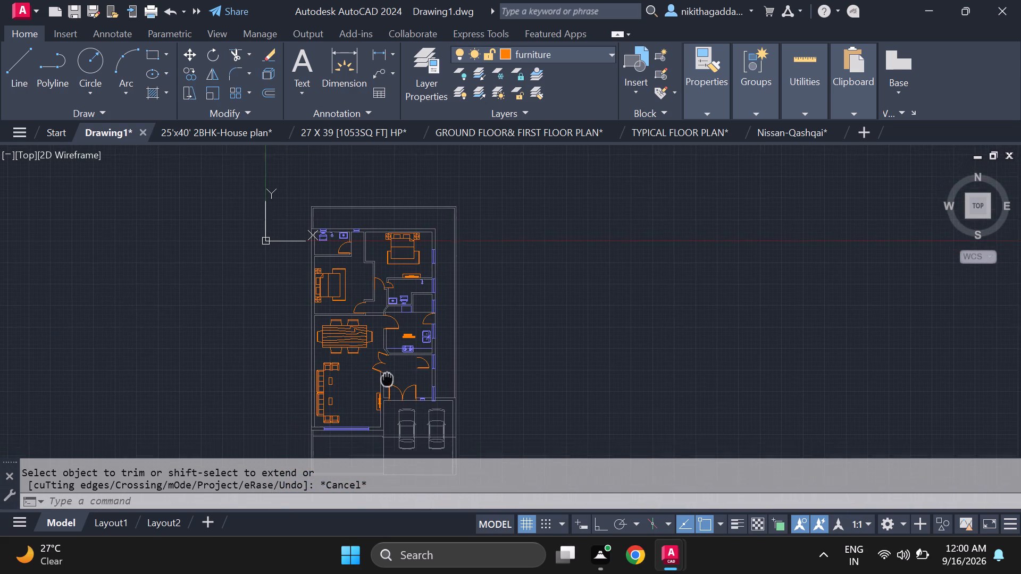
{"action": "middle_click_drag", "start_coordinate": [387, 372], "coordinate": [387, 319]}
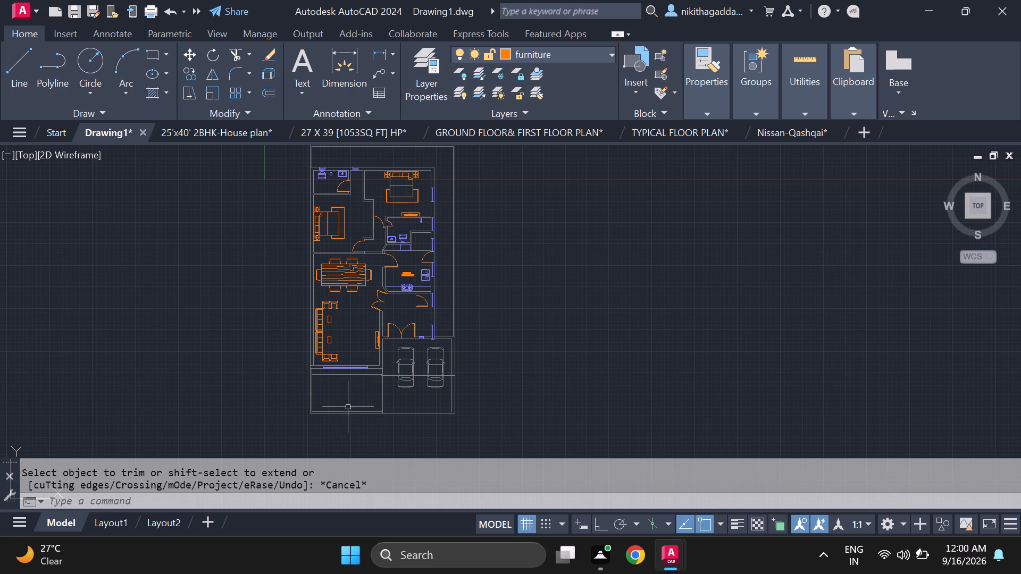
Make the walls layer current for drawing in the open front area beside the parking.
{"action": "scroll", "coordinate": [348, 402], "scroll_direction": "up", "scroll_amount": 2}
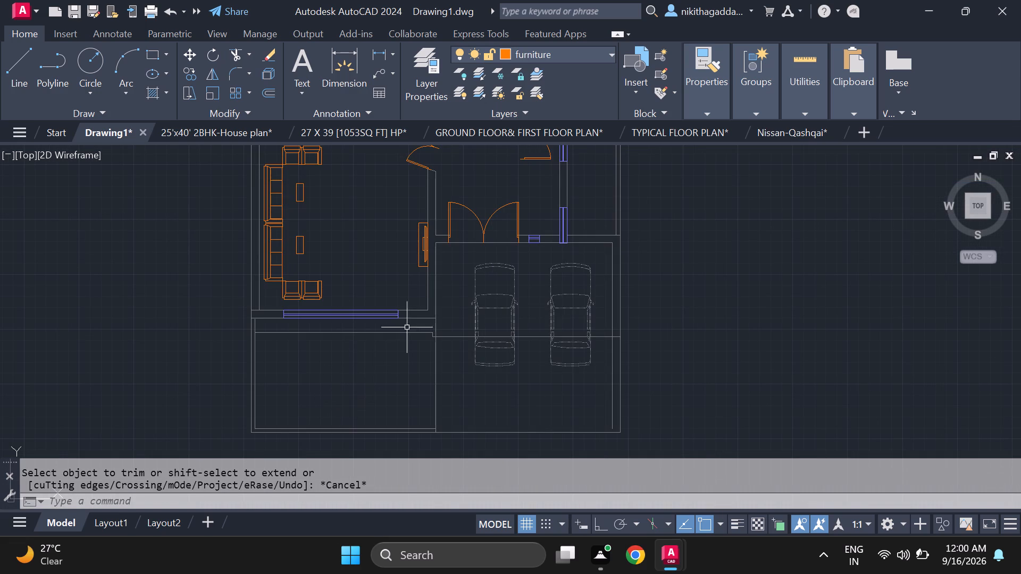
{"action": "left_click", "coordinate": [608, 58]}
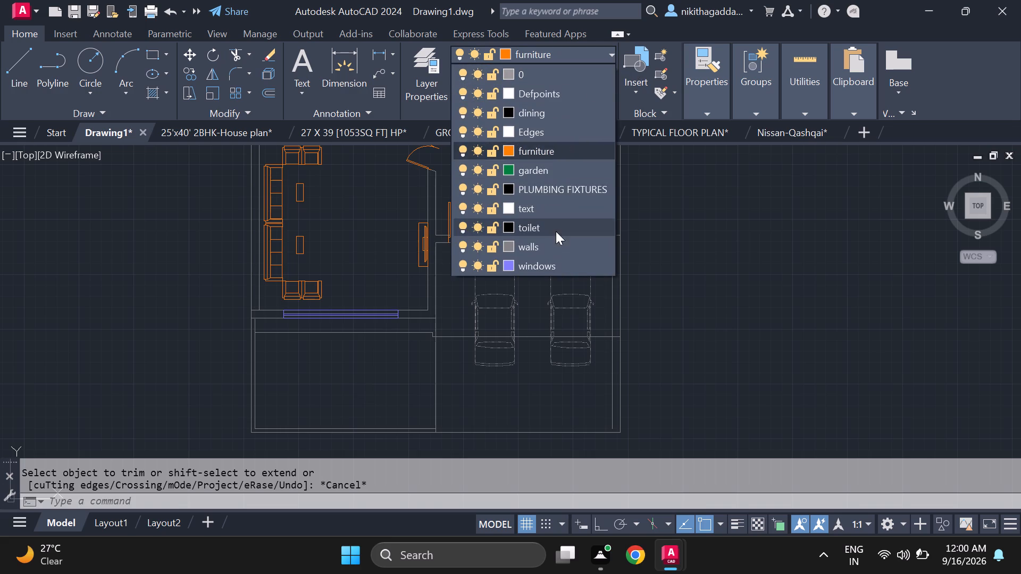
{"action": "left_click", "coordinate": [548, 243]}
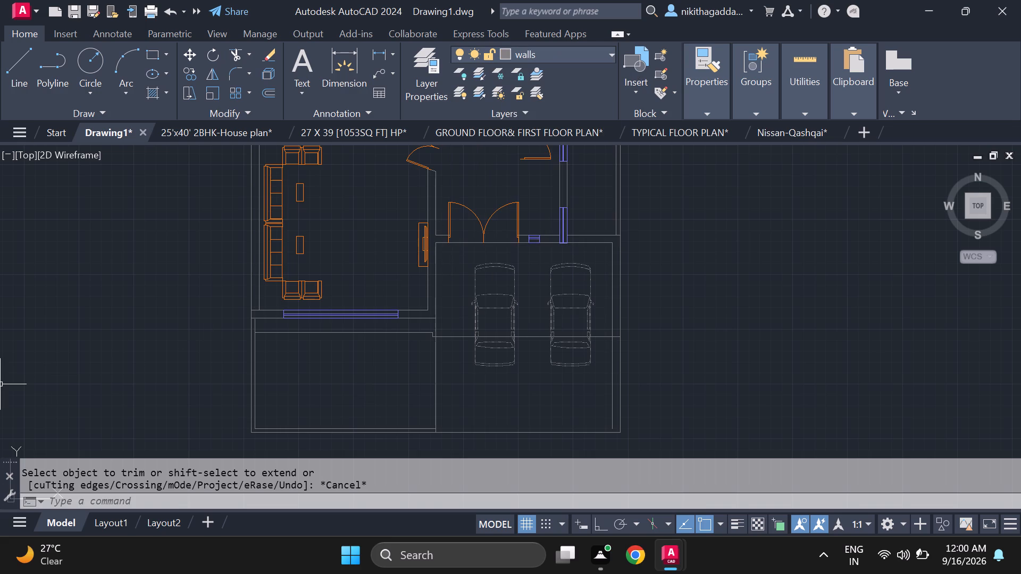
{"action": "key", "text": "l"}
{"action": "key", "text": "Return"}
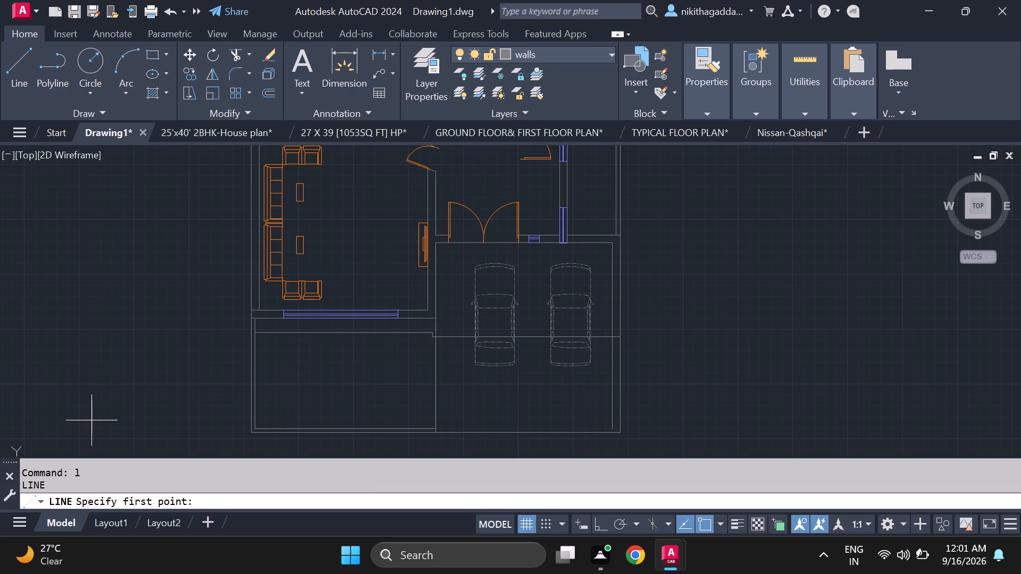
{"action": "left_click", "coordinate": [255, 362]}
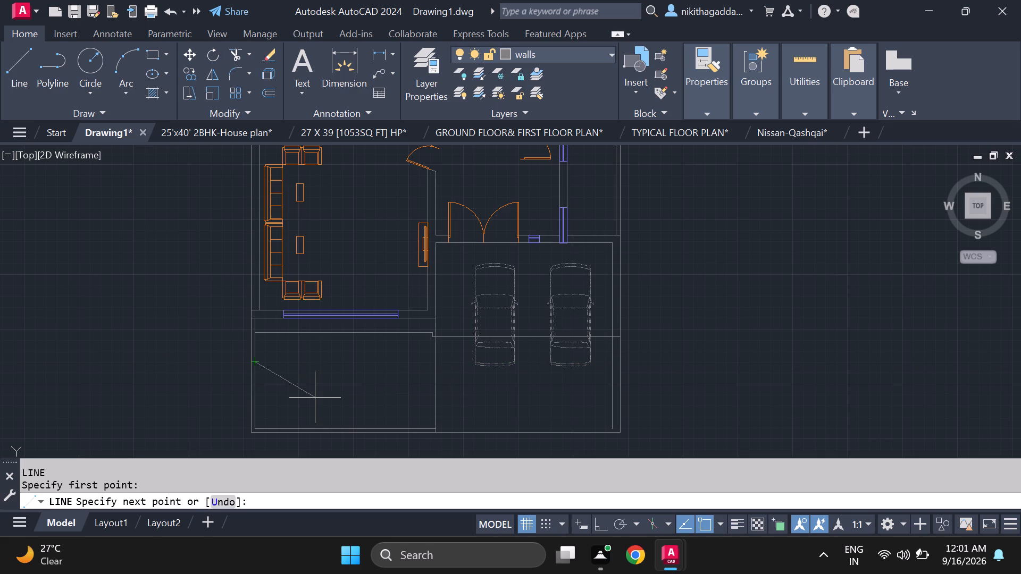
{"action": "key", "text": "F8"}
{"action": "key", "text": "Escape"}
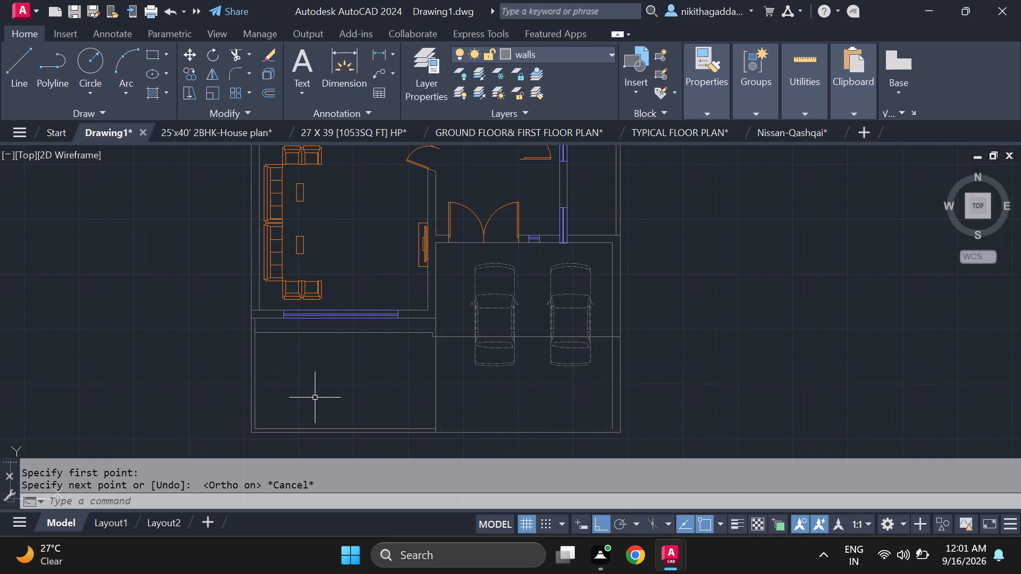
Draw a large, nearly full-circle three-point arc starting on the side boundary wall of the open front area and extending past its corner.
{"action": "type", "text": "arc"}
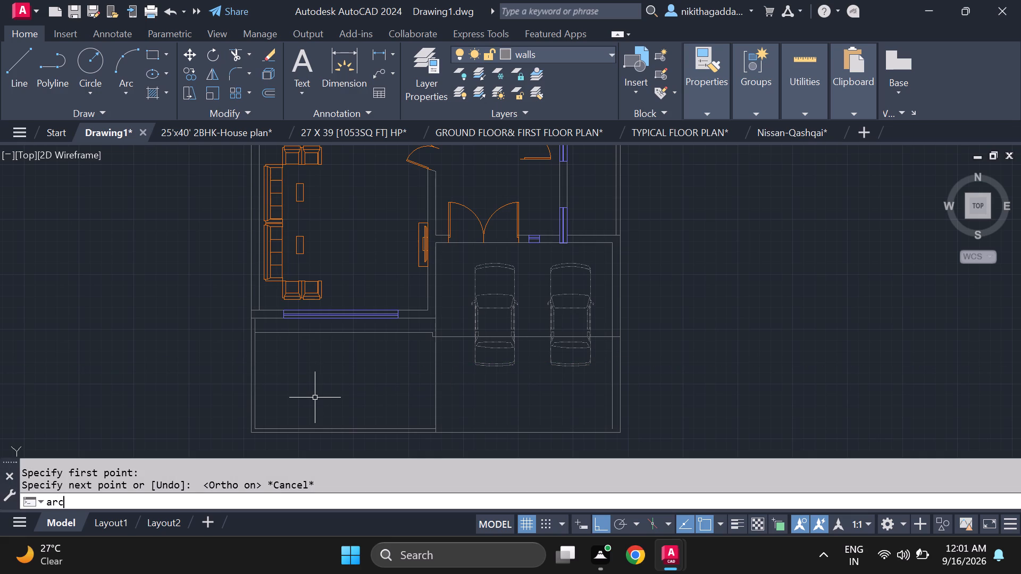
{"action": "key", "text": "Return"}
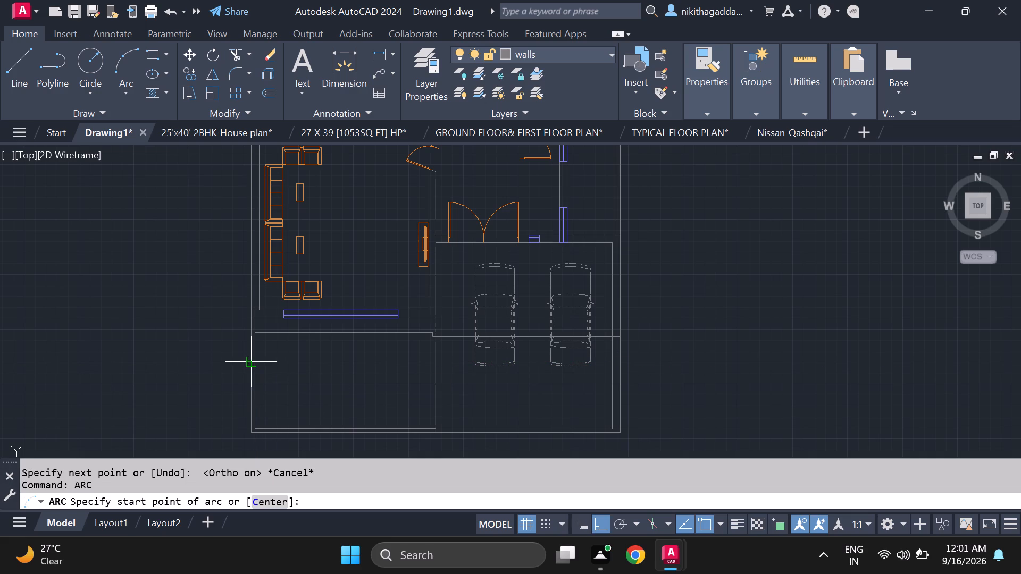
{"action": "left_click", "coordinate": [257, 374]}
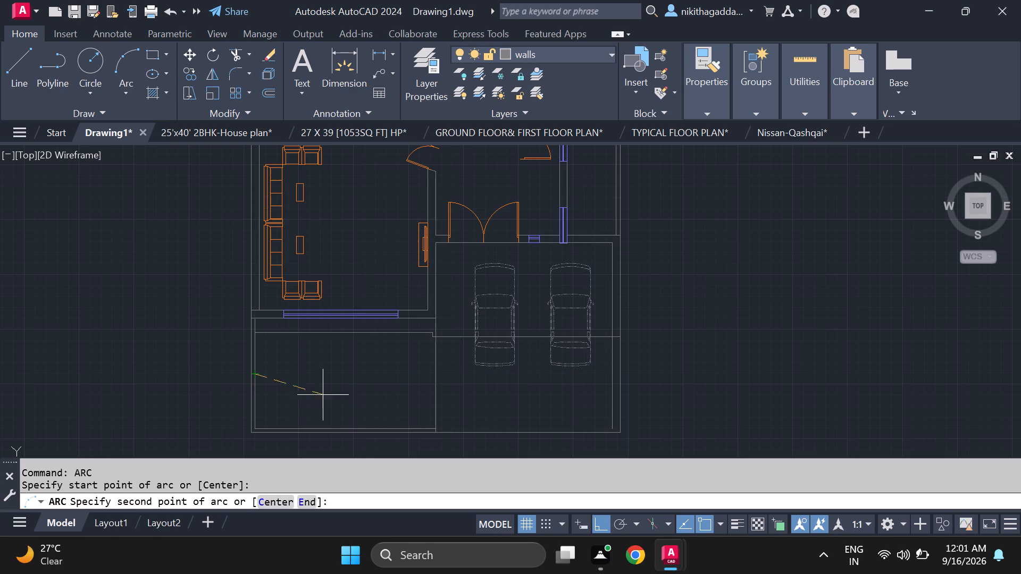
{"action": "left_click", "coordinate": [318, 426]}
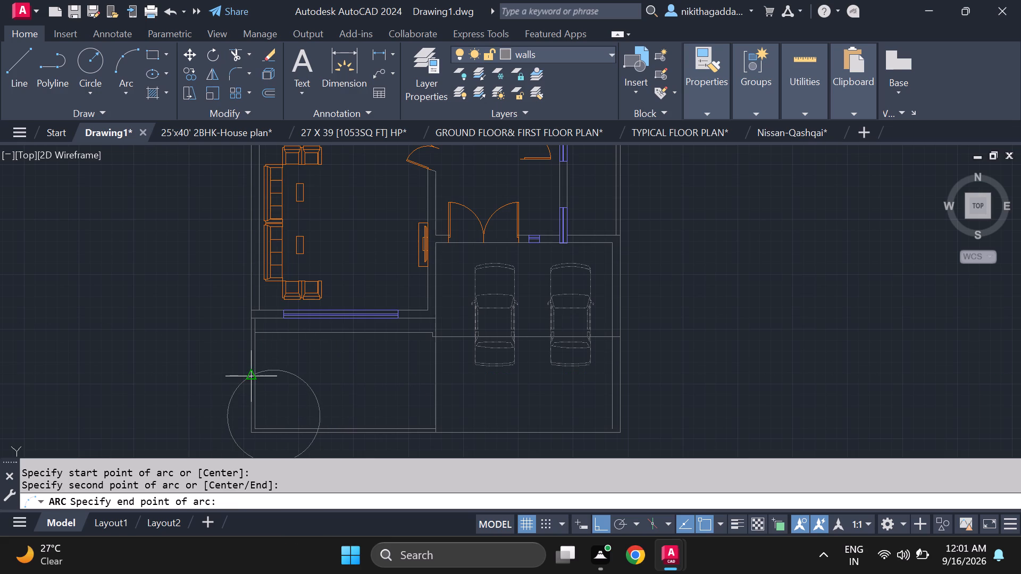
{"action": "left_click", "coordinate": [234, 385]}
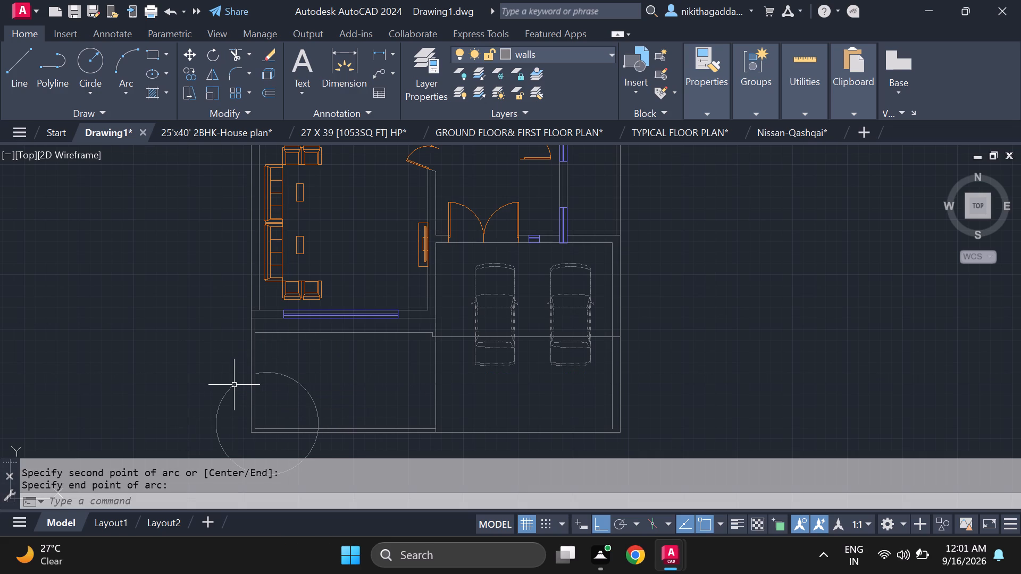
{"action": "left_click_drag", "start_coordinate": [335, 420], "coordinate": [335, 412]}
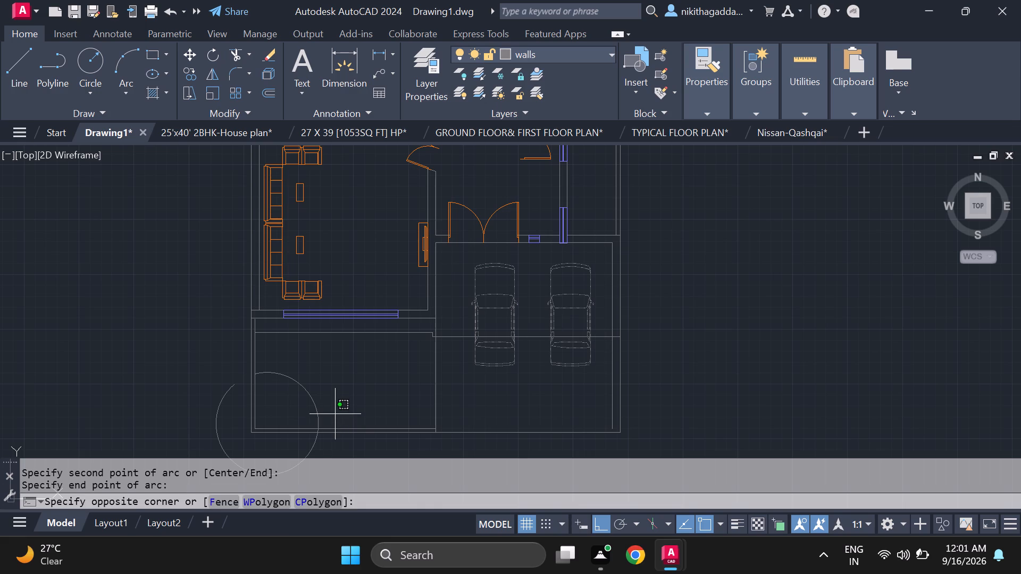
{"action": "left_click_drag", "start_coordinate": [335, 412], "coordinate": [335, 411]}
{"action": "middle_click_drag", "start_coordinate": [333, 408], "coordinate": [312, 370]}
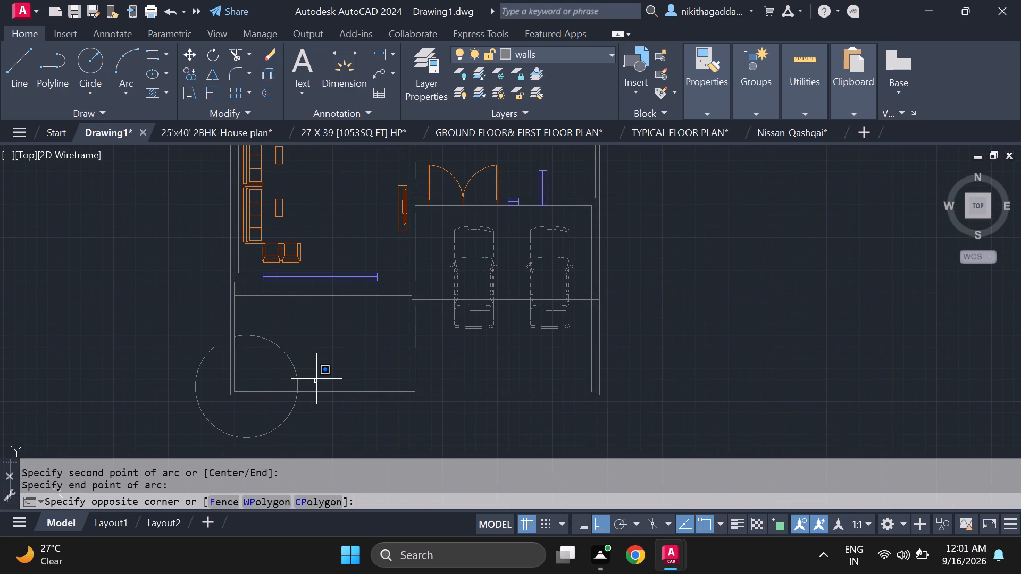
{"action": "key", "text": "Escape"}
Mirror the large arc about a vertical line through the open front area, keeping the source arc.
{"action": "left_click", "coordinate": [315, 379]}
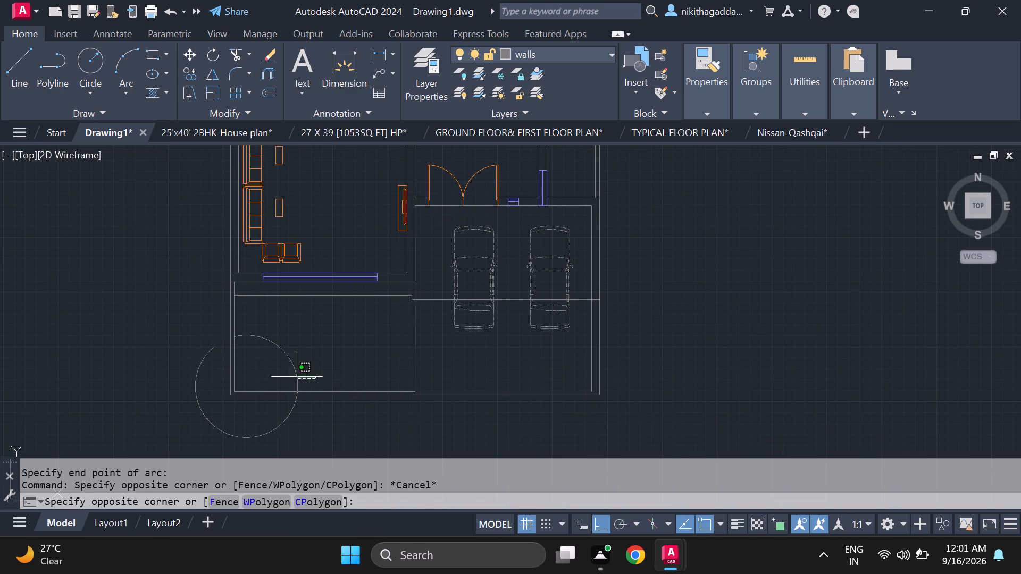
{"action": "left_click", "coordinate": [281, 379]}
{"action": "type", "text": "mi"}
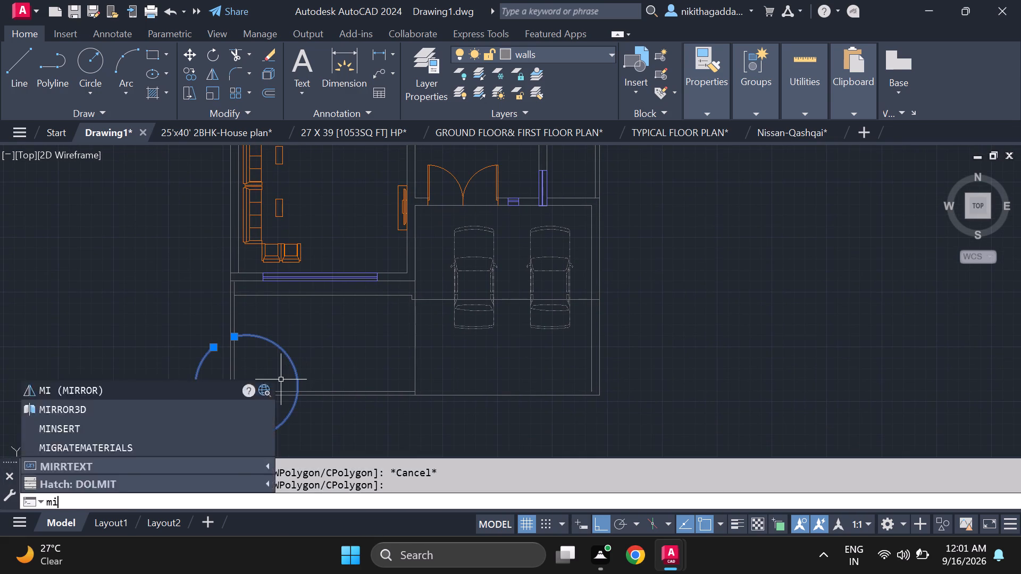
{"action": "key", "text": "Return"}
{"action": "left_click", "coordinate": [331, 343]}
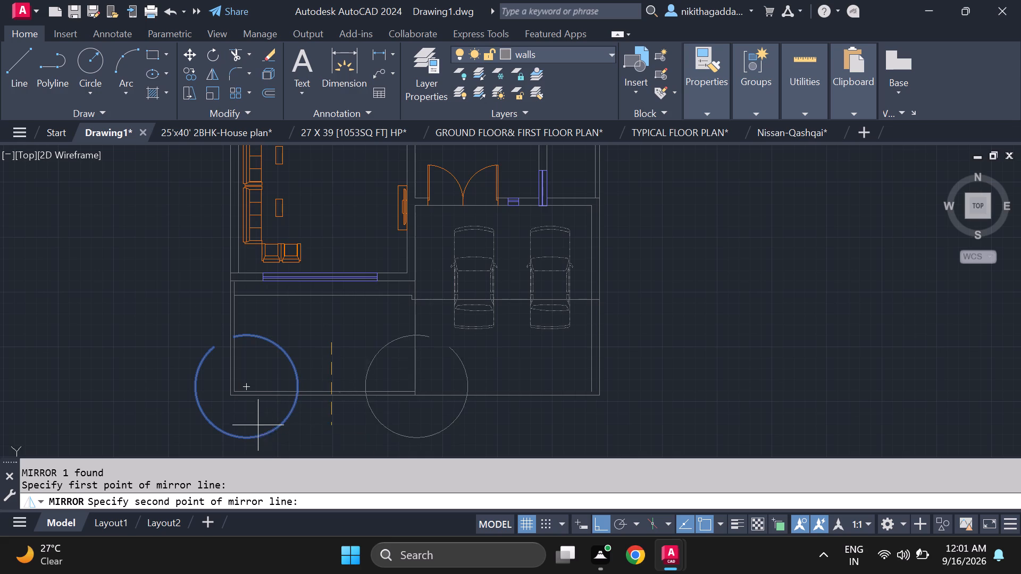
{"action": "left_click", "coordinate": [316, 413]}
{"action": "key", "text": "n"}
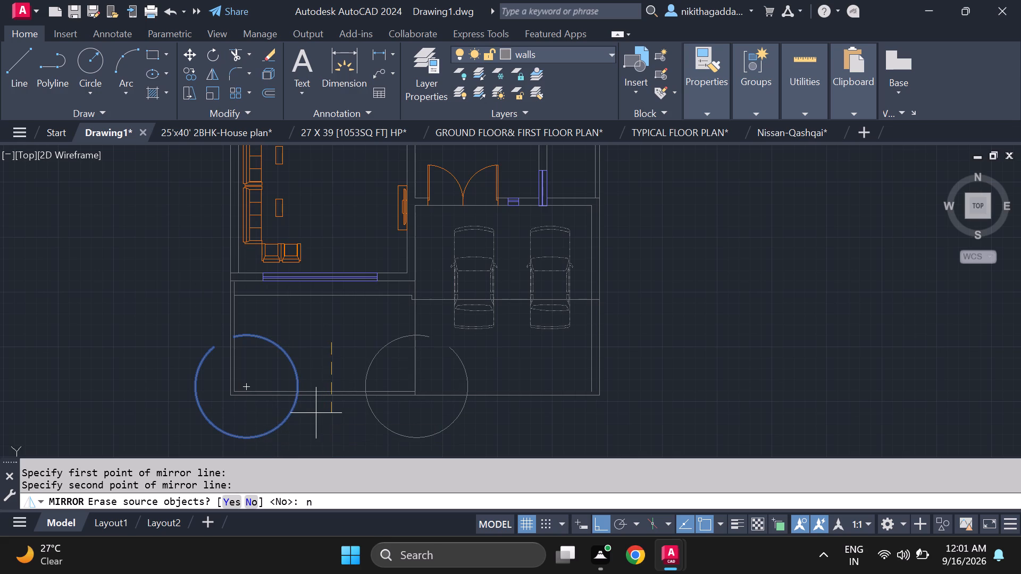
{"action": "key", "text": "o"}
{"action": "key", "text": "Return"}
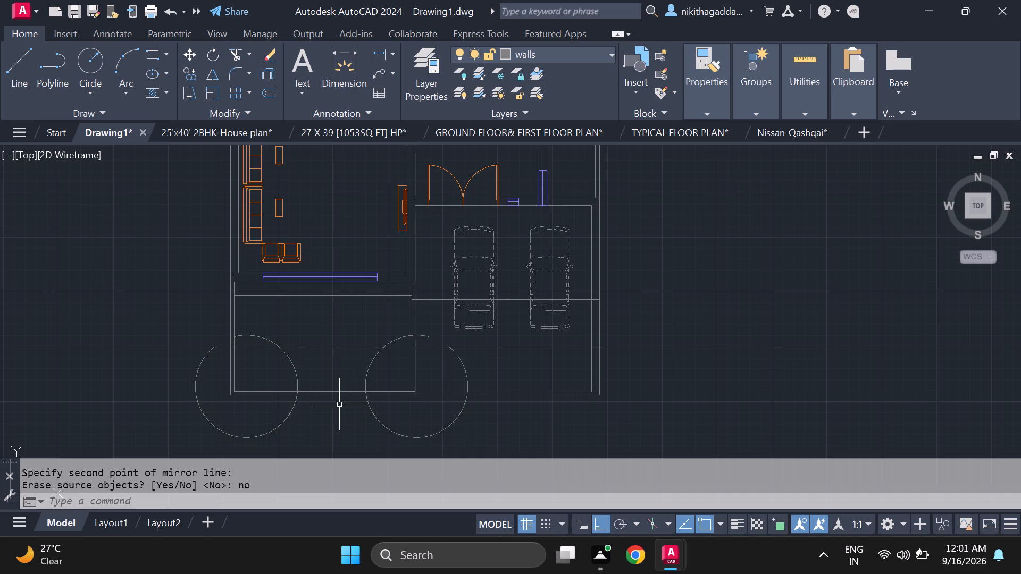
Move the mirrored arc toward the original so that the two arcs meet at the front boundary wall's outer line.
{"action": "left_click", "coordinate": [386, 407]}
{"action": "left_click", "coordinate": [356, 446]}
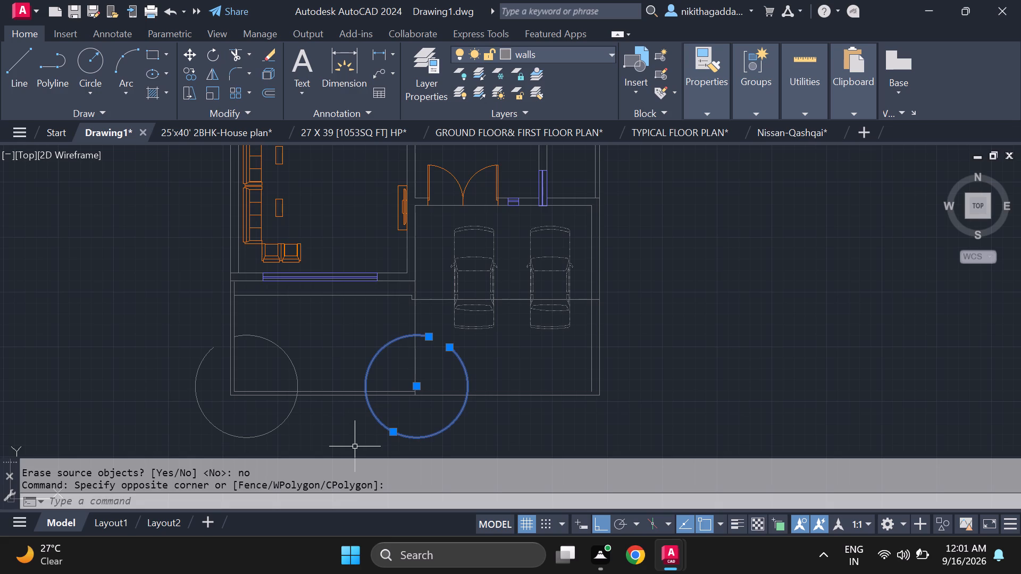
{"action": "key", "text": "m"}
{"action": "key", "text": "Return"}
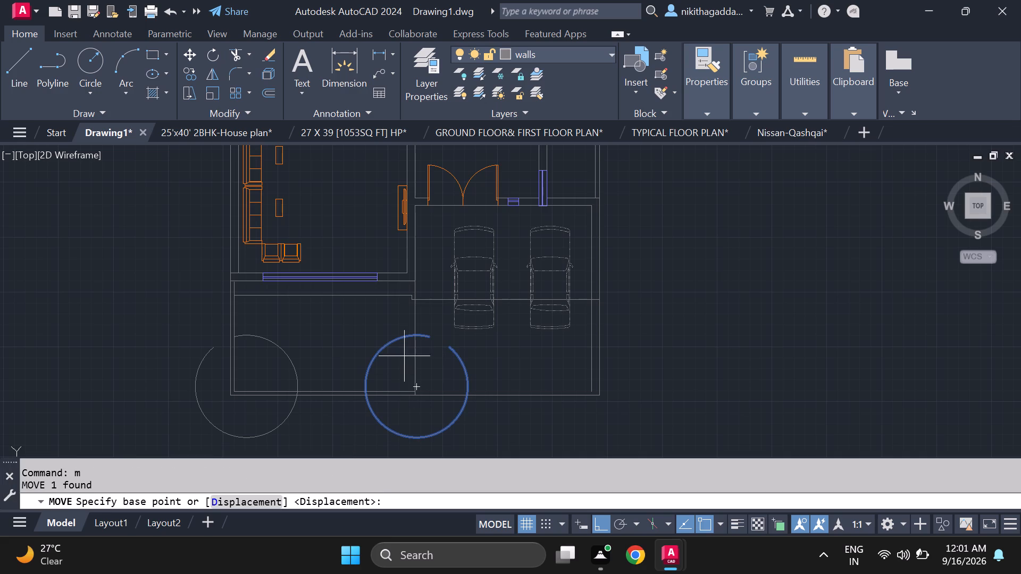
{"action": "left_click", "coordinate": [362, 383]}
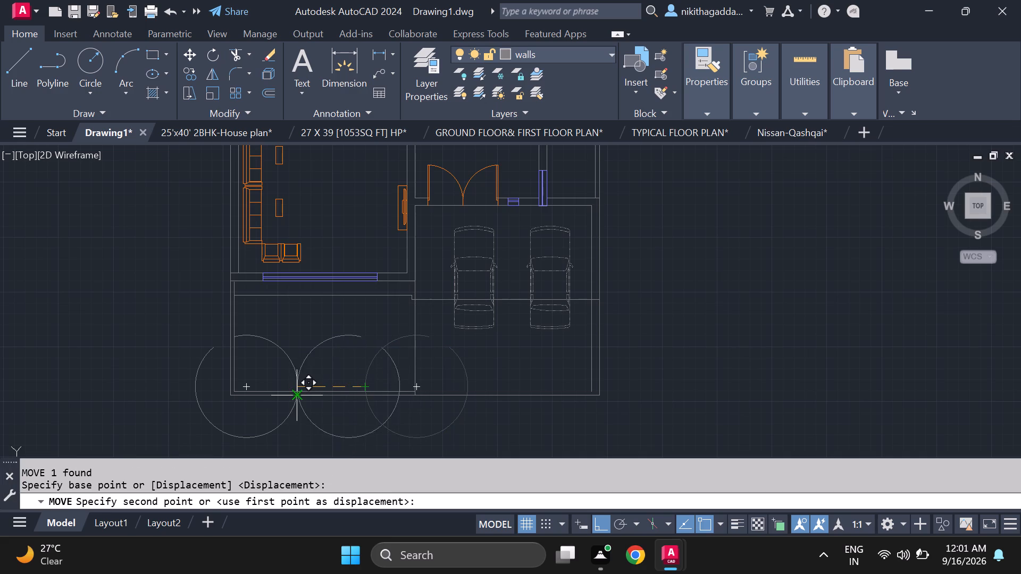
{"action": "left_click", "coordinate": [294, 399]}
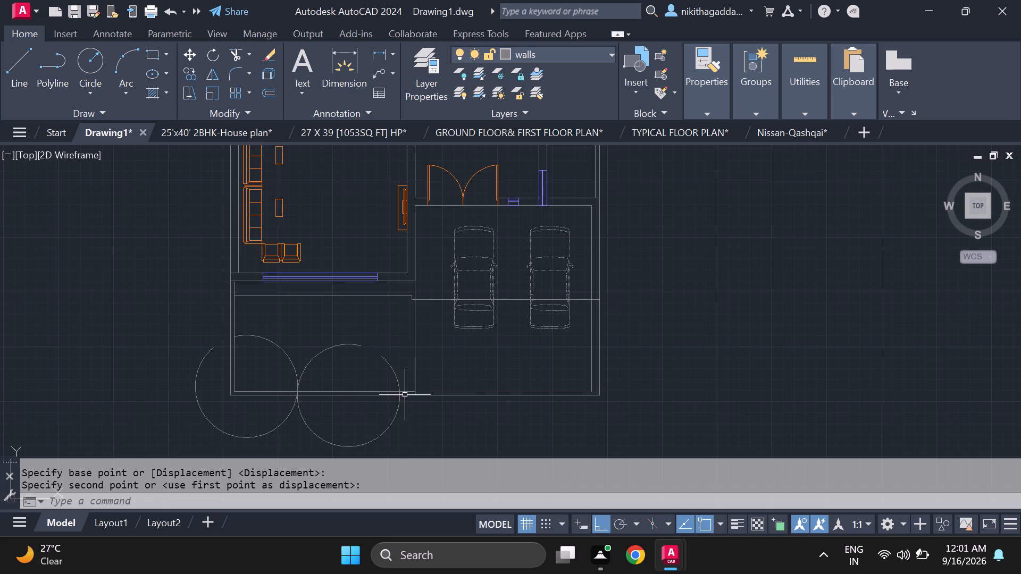
Move the mirrored arc slightly toward the outside of the front boundary wall, with ortho off.
{"action": "scroll", "coordinate": [362, 376], "scroll_direction": "up", "scroll_amount": 1}
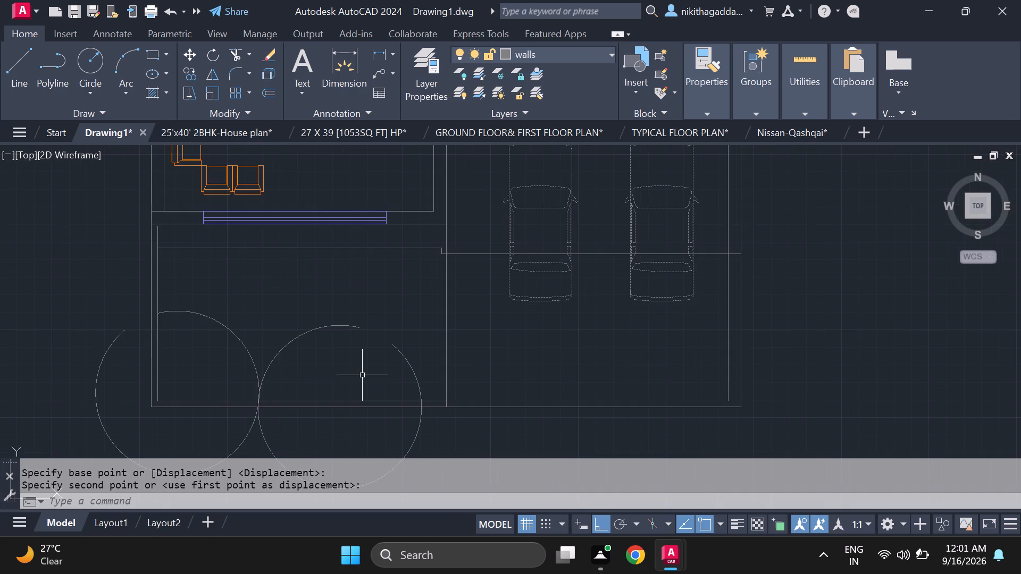
{"action": "left_click", "coordinate": [412, 321]}
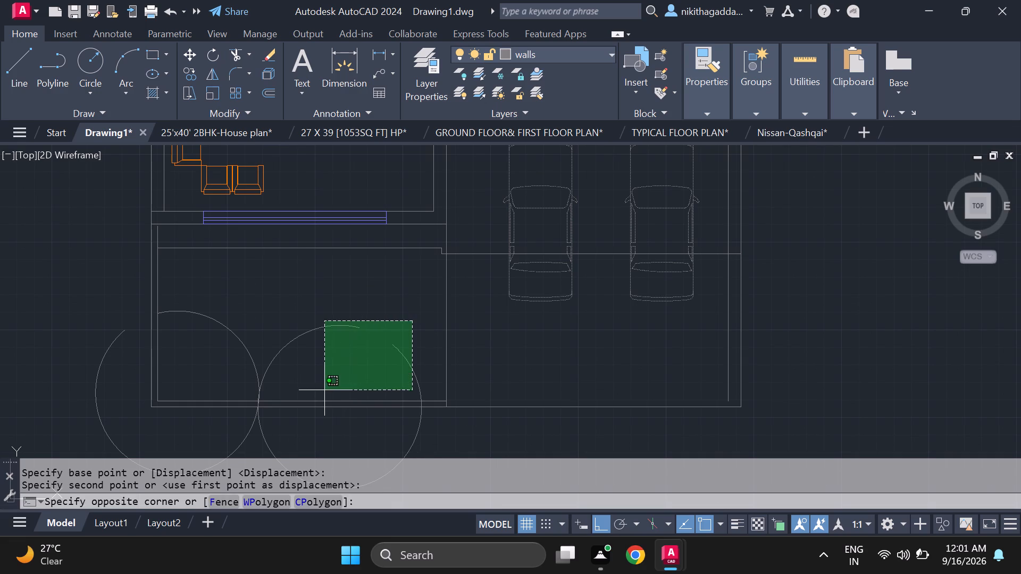
{"action": "left_click", "coordinate": [322, 388]}
{"action": "key", "text": "m"}
{"action": "key", "text": "Return"}
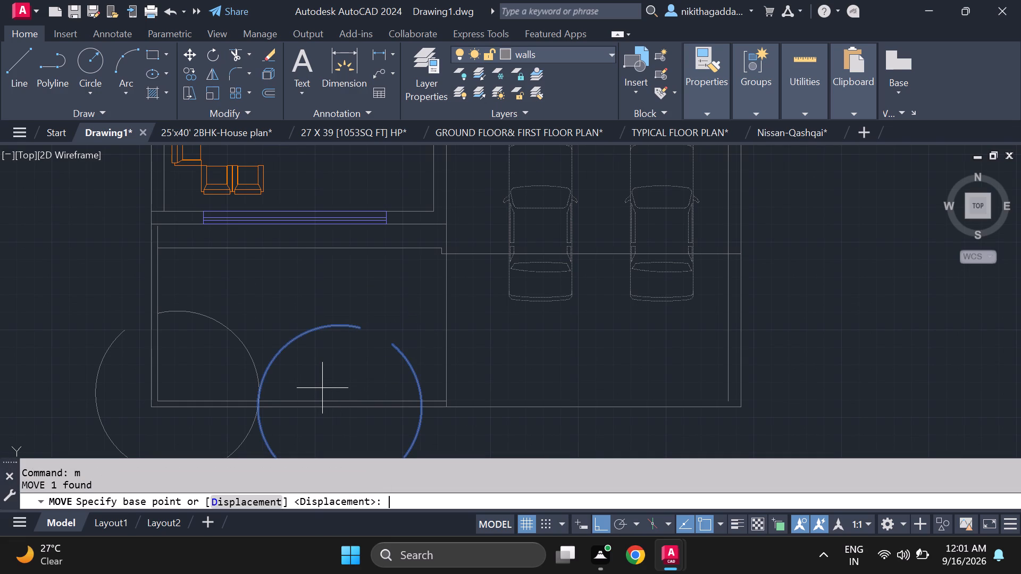
{"action": "left_click", "coordinate": [355, 332]}
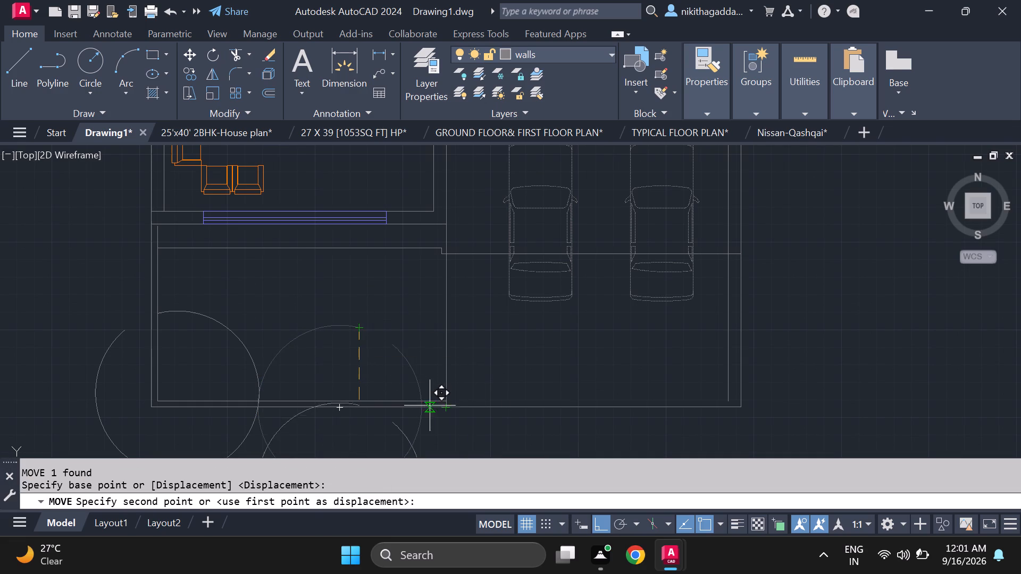
{"action": "key", "text": "F8"}
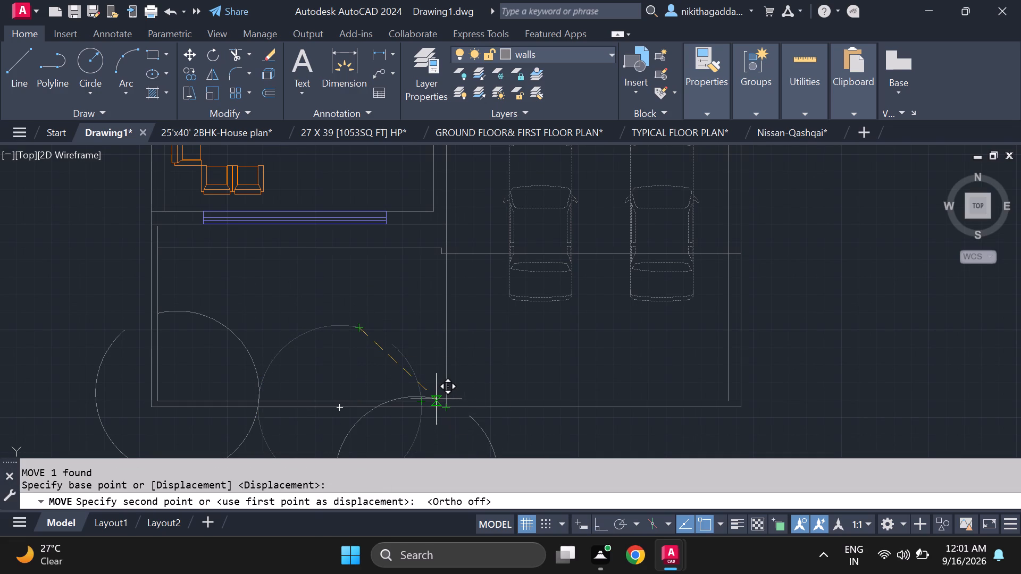
{"action": "left_click", "coordinate": [366, 349]}
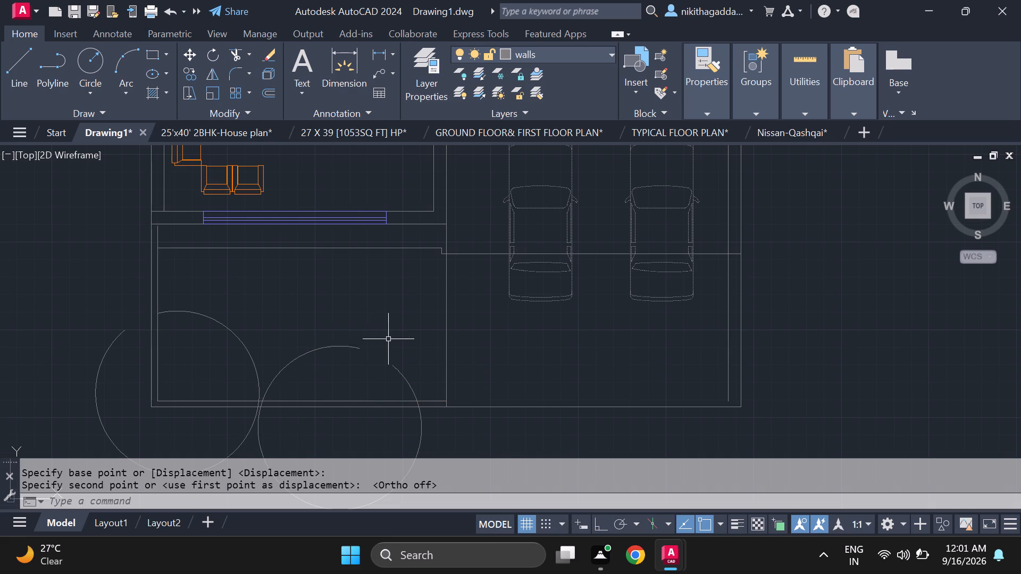
{"action": "scroll", "coordinate": [396, 346], "scroll_direction": "down", "scroll_amount": 1}
{"action": "middle_click_drag", "start_coordinate": [401, 352], "coordinate": [383, 309]}
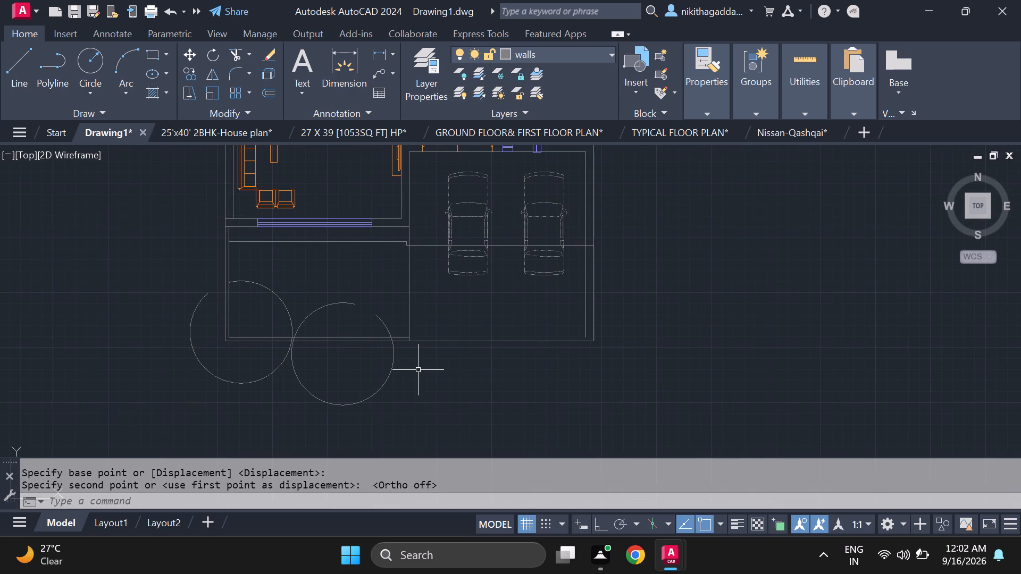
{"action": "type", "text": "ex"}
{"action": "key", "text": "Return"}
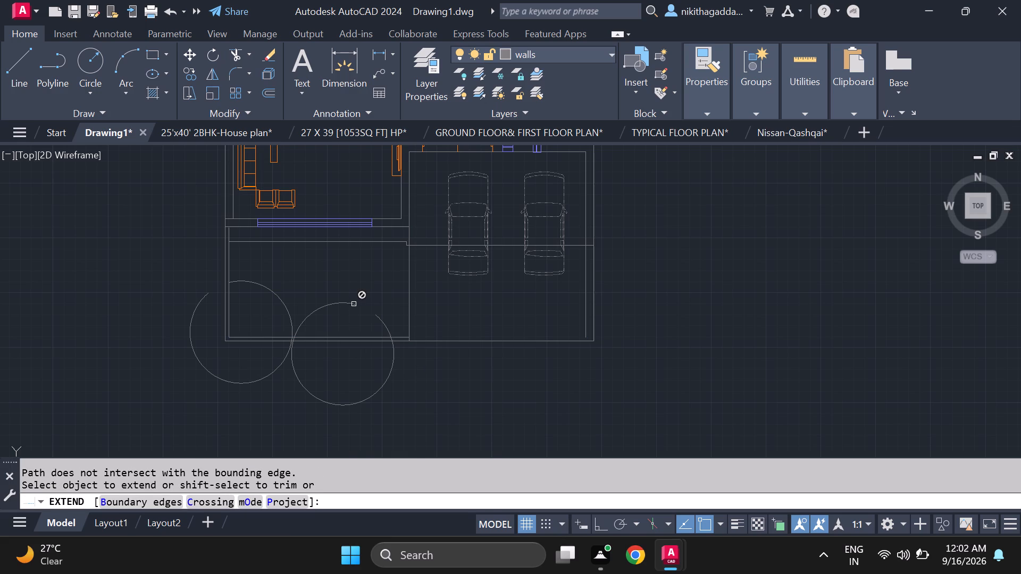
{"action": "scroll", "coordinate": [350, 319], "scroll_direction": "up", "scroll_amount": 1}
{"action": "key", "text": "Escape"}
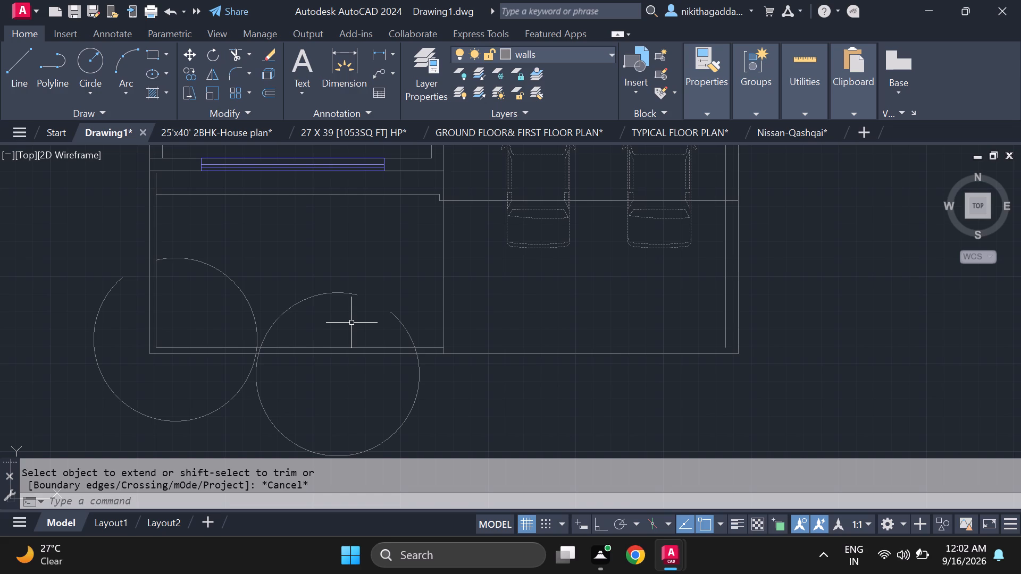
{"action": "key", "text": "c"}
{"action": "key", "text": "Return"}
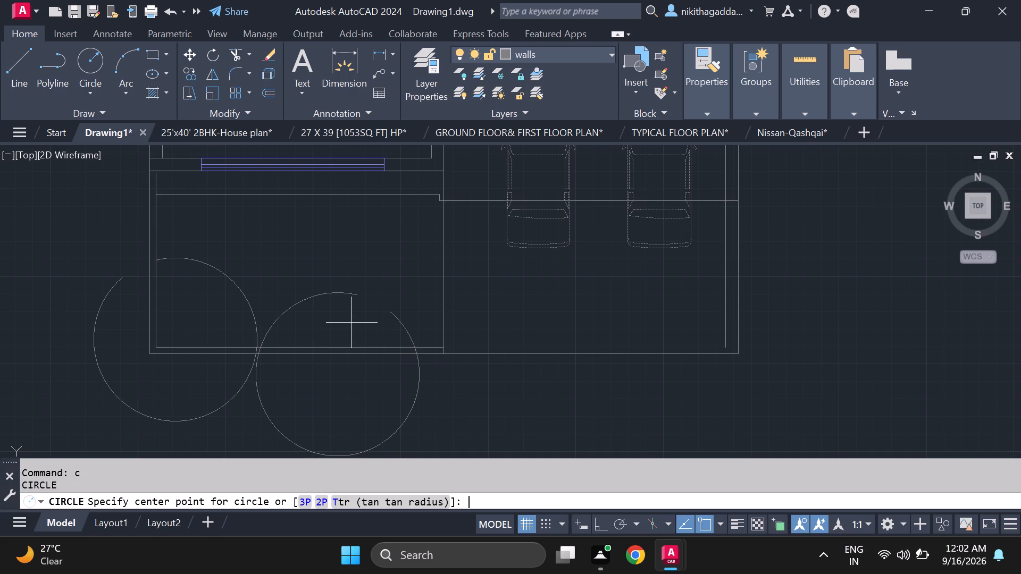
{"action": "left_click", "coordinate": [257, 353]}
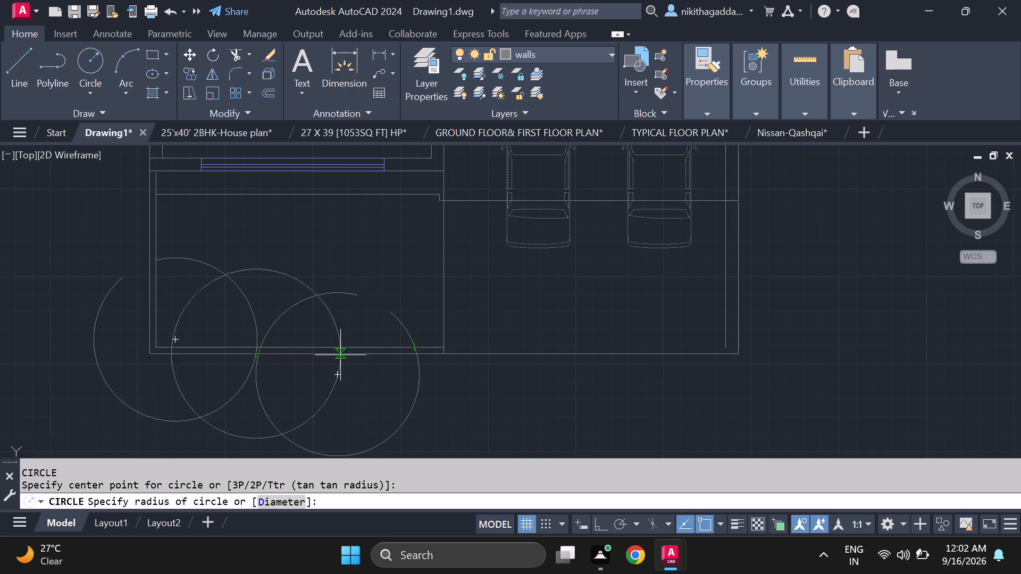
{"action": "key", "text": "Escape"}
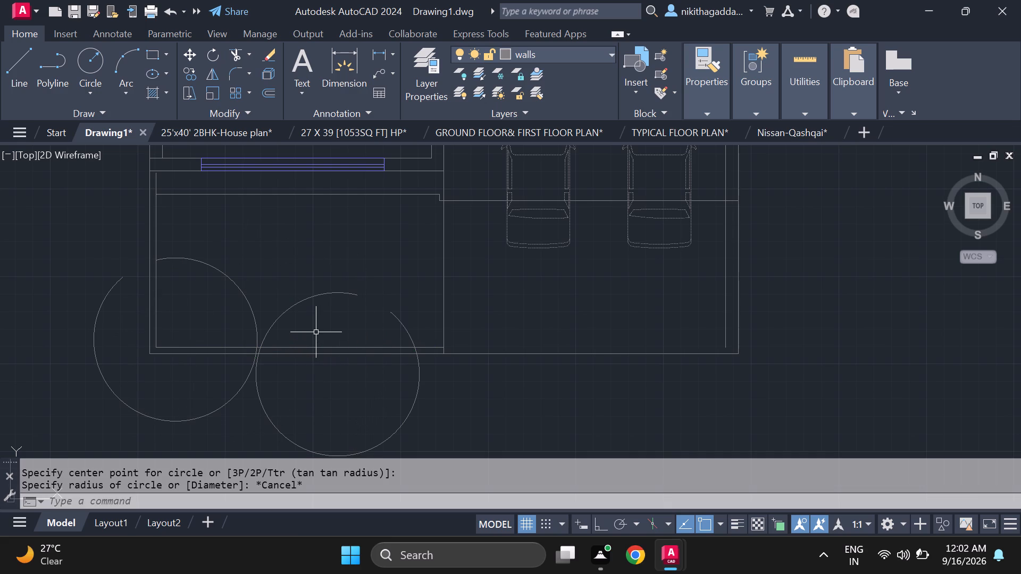
Draw a nearly full-circle three-point arc over the moved arc, starting where the arcs meet the front boundary wall and passing through its other wall crossing.
{"action": "type", "text": "arc"}
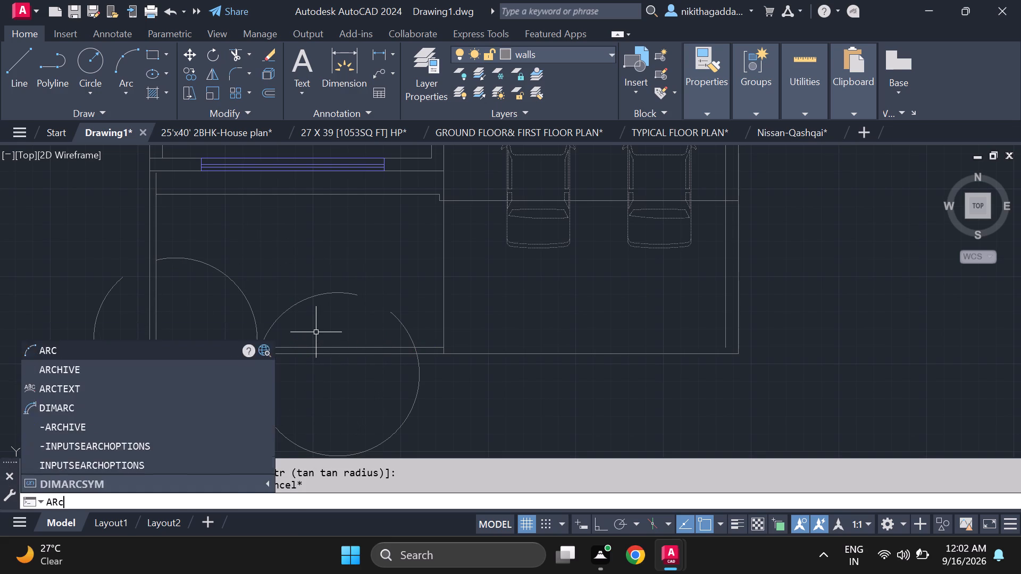
{"action": "key", "text": "Return"}
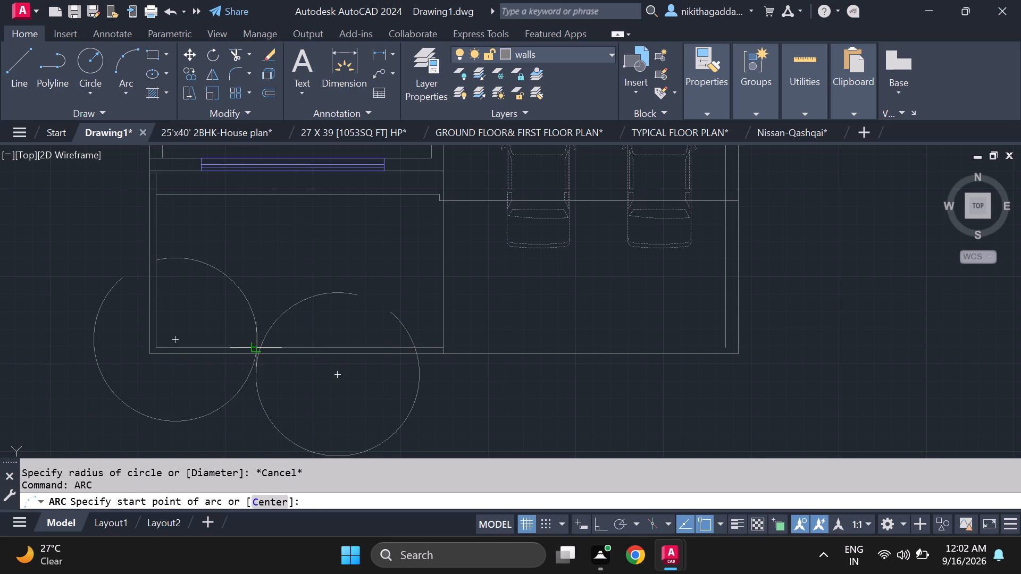
{"action": "left_click", "coordinate": [256, 353]}
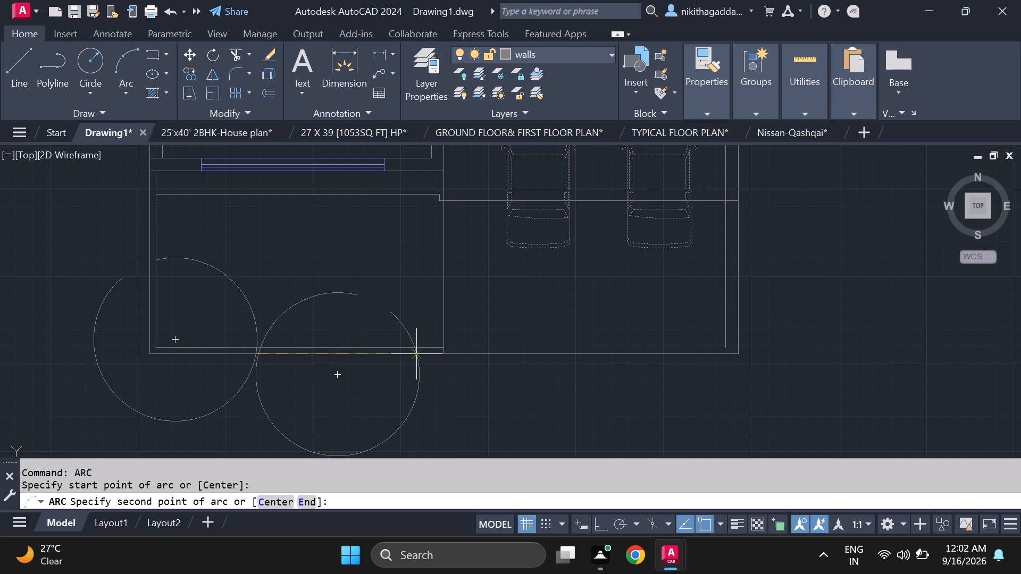
{"action": "left_click", "coordinate": [419, 354]}
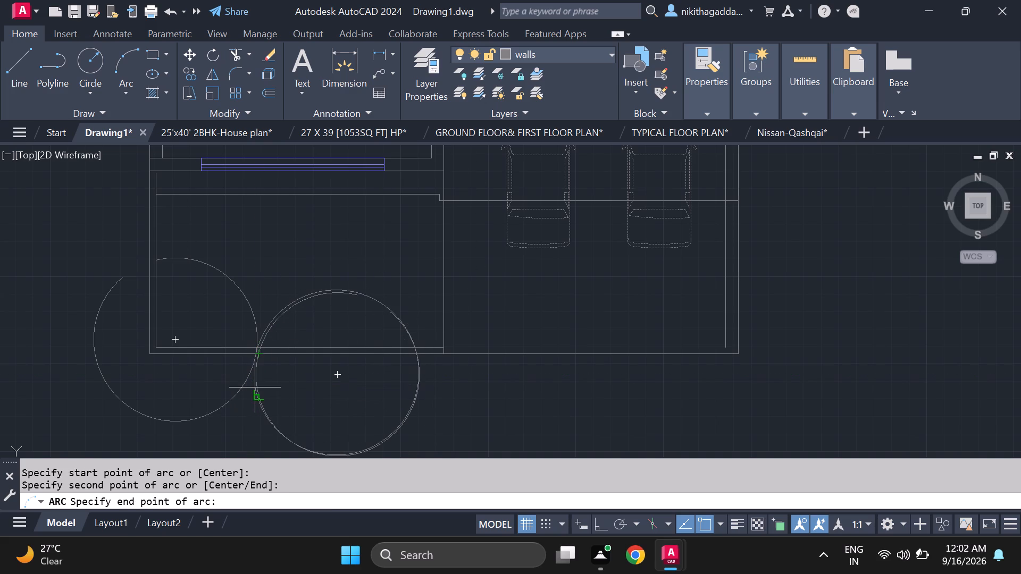
{"action": "left_click", "coordinate": [254, 390]}
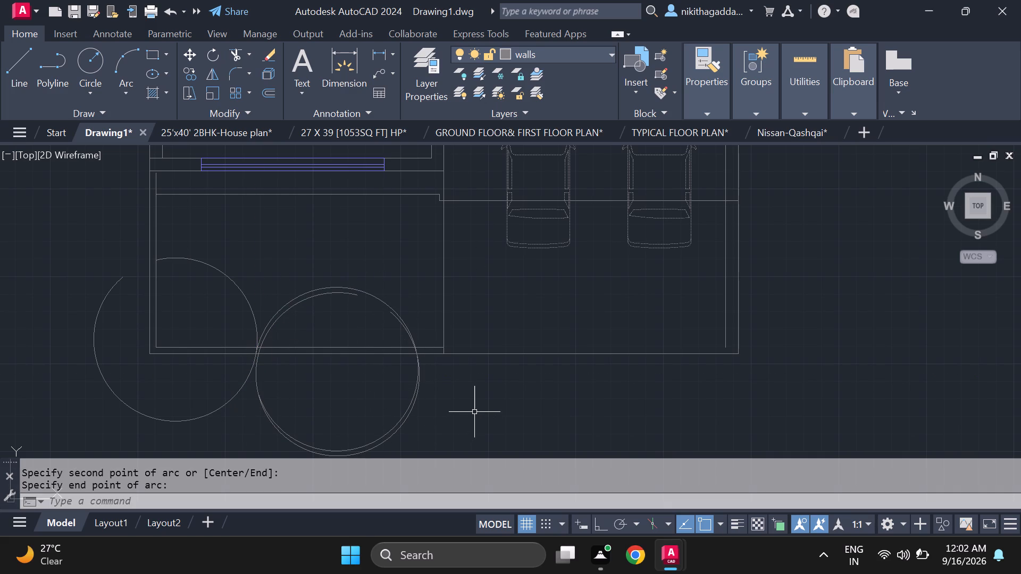
{"action": "key", "text": "Escape"}
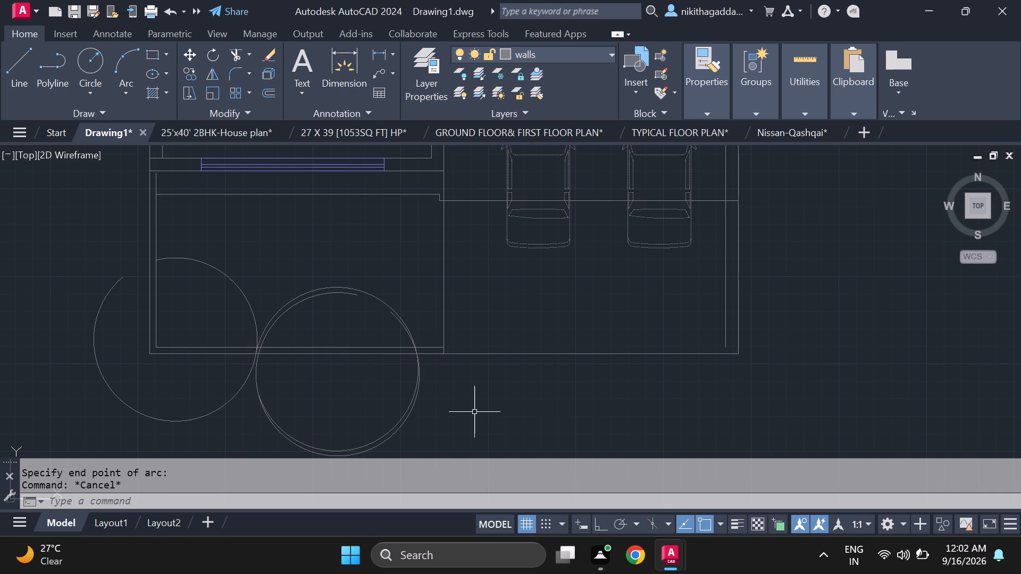
Trim away the overlapping pieces of the moved mirrored arc, keeping the newly drawn arc and undoing any wrong cut.
{"action": "type", "text": "tr"}
{"action": "key", "text": "Return"}
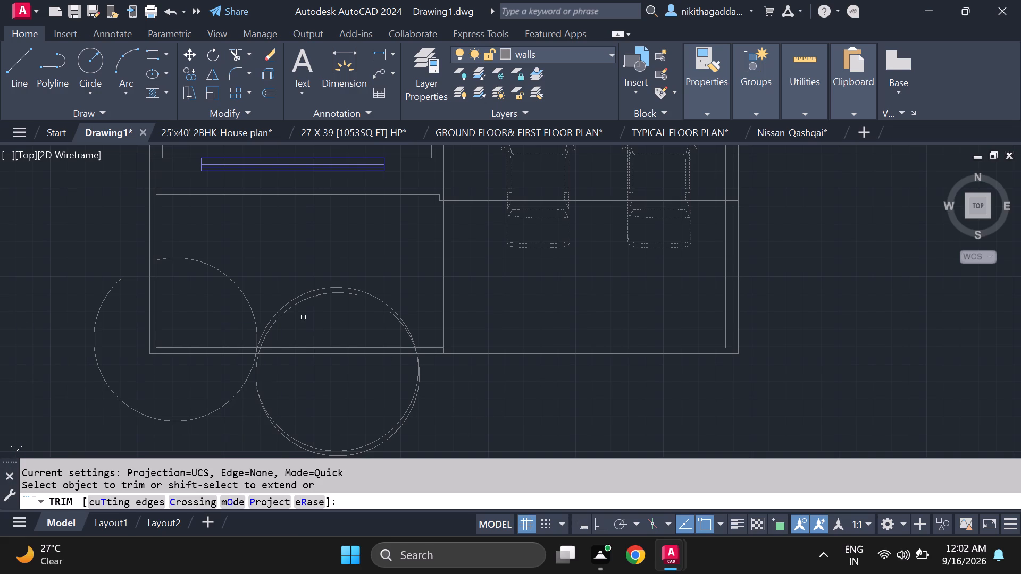
{"action": "left_click", "coordinate": [303, 303]}
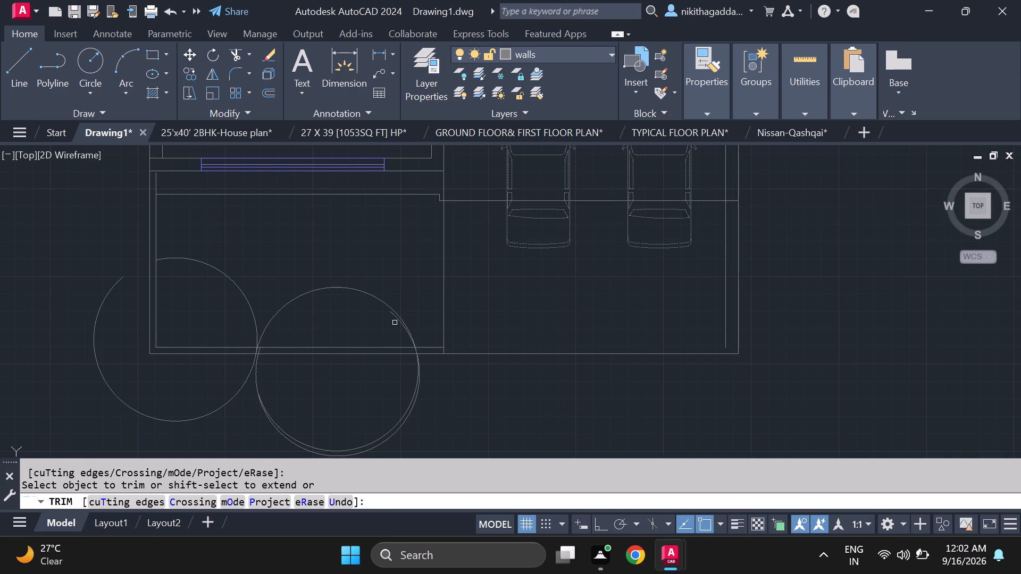
{"action": "left_click", "coordinate": [405, 330]}
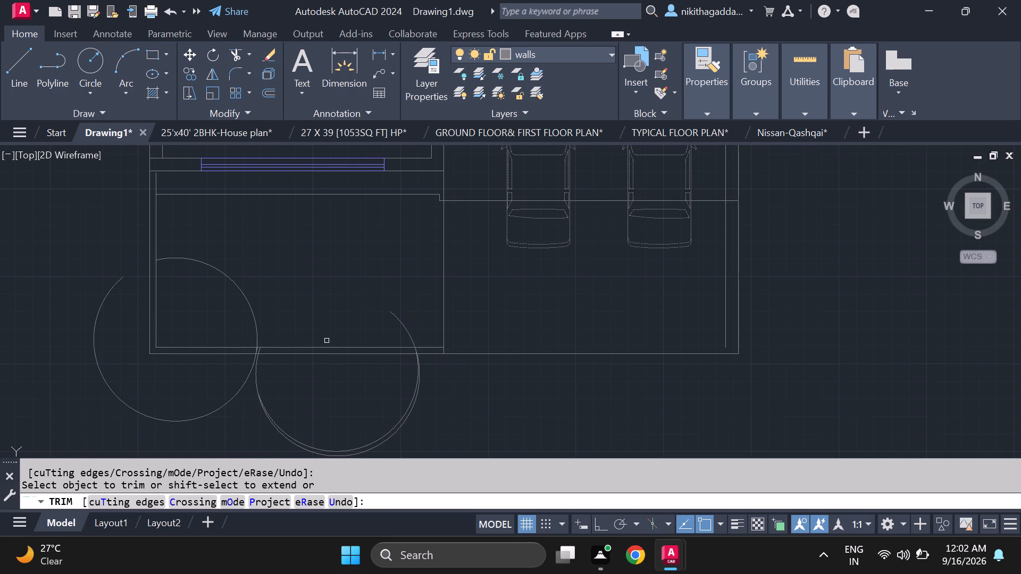
{"action": "key", "text": "ctrl+z"}
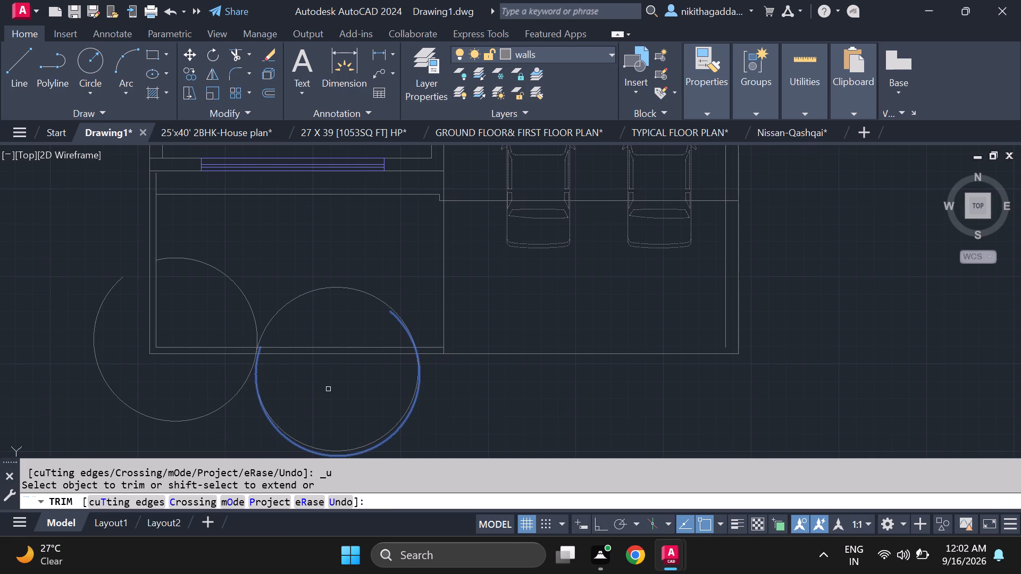
{"action": "middle_click_drag", "start_coordinate": [304, 419], "coordinate": [306, 371]}
{"action": "scroll", "coordinate": [313, 400], "scroll_direction": "up", "scroll_amount": 2}
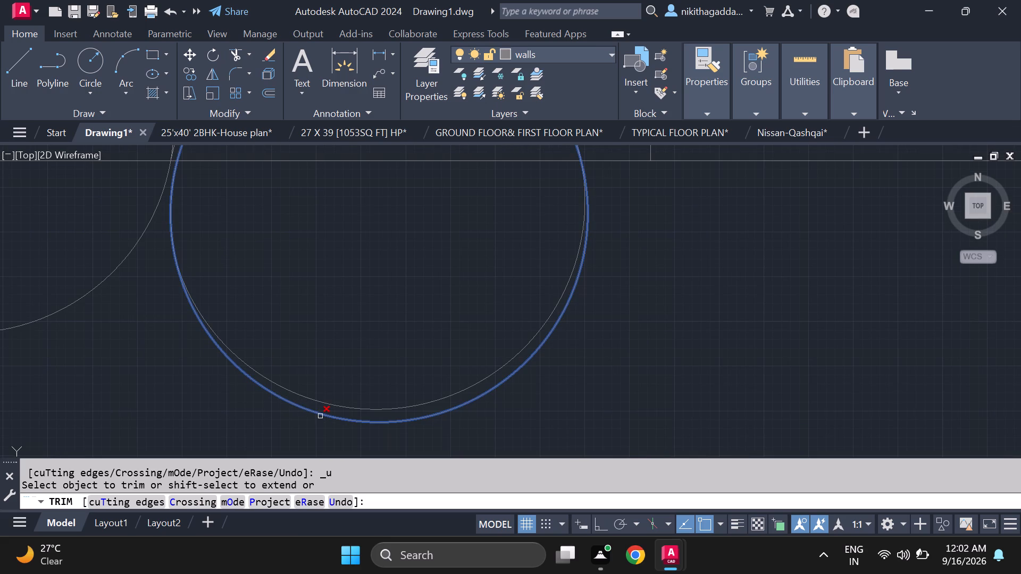
{"action": "left_click", "coordinate": [320, 416]}
{"action": "scroll", "coordinate": [327, 399], "scroll_direction": "down", "scroll_amount": 2}
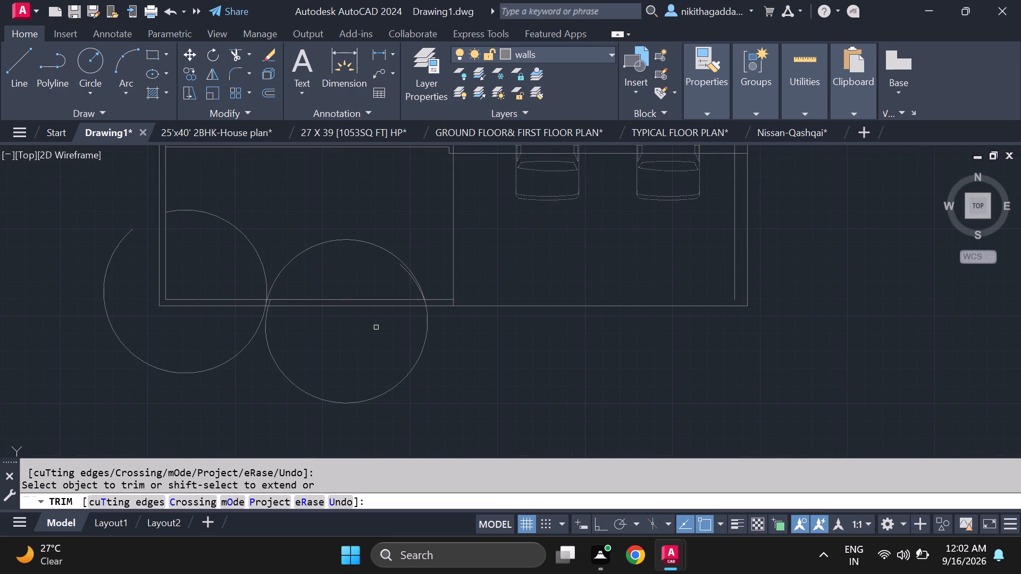
{"action": "scroll", "coordinate": [398, 296], "scroll_direction": "up", "scroll_amount": 3}
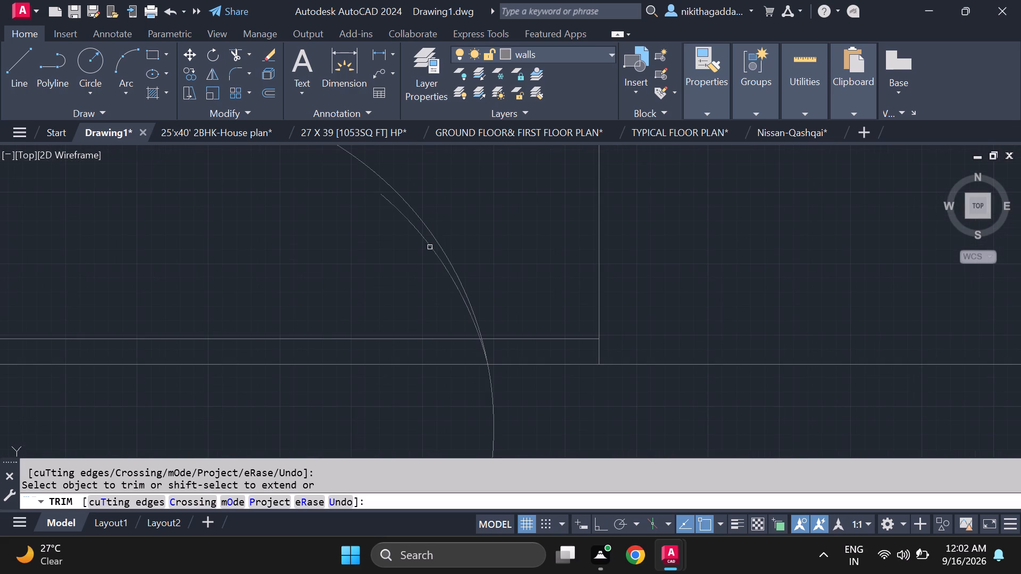
{"action": "left_click", "coordinate": [432, 244]}
{"action": "scroll", "coordinate": [474, 359], "scroll_direction": "up", "scroll_amount": 3}
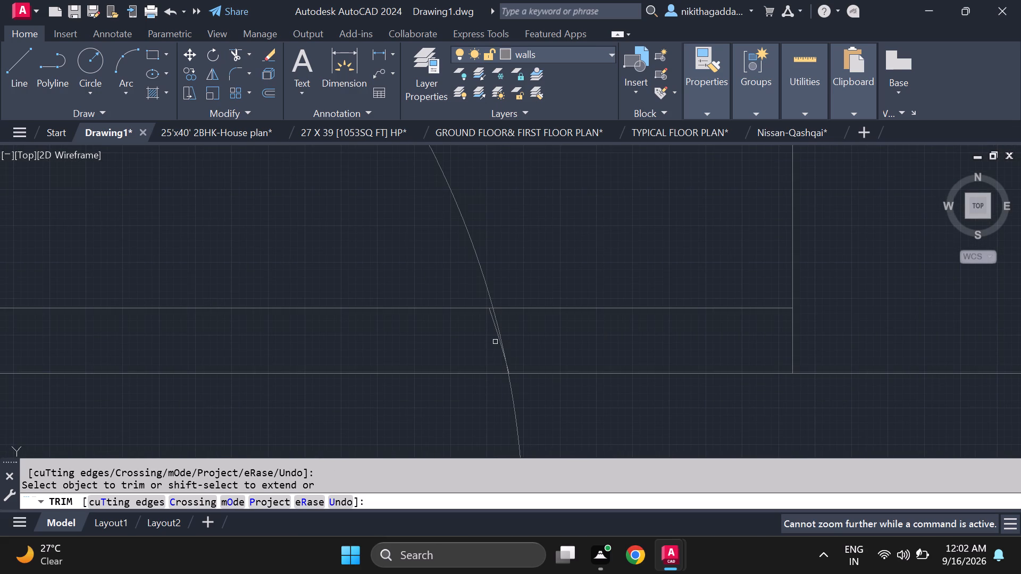
{"action": "left_click", "coordinate": [493, 330]}
{"action": "scroll", "coordinate": [384, 363], "scroll_direction": "down", "scroll_amount": 4}
{"action": "scroll", "coordinate": [63, 389], "scroll_direction": "down", "scroll_amount": 1}
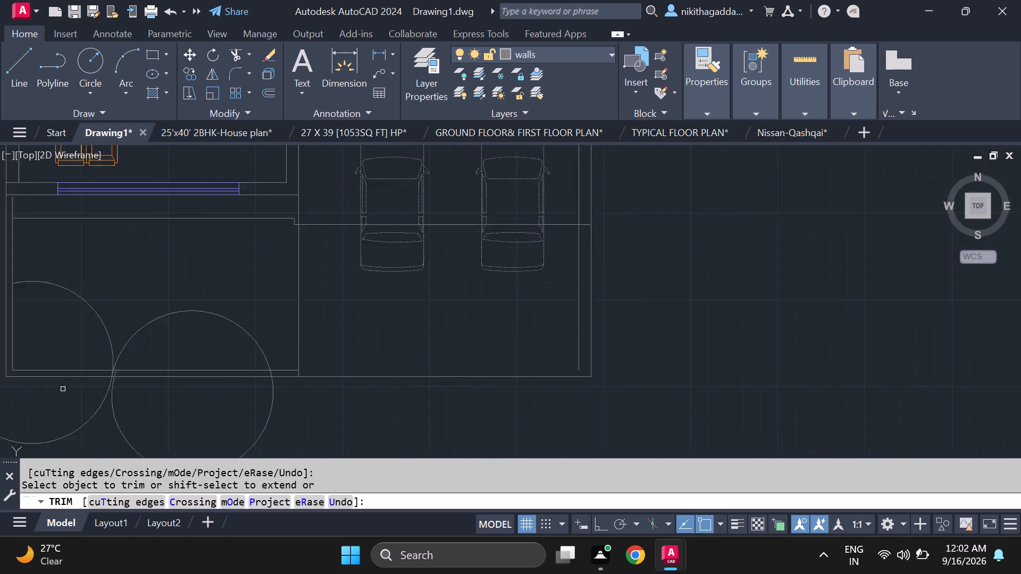
Trim the parts of both arcs outside the boundary walls and the leftover arc fragment between the front wall's two lines.
{"action": "scroll", "coordinate": [63, 389], "scroll_direction": "down", "scroll_amount": 1}
{"action": "middle_click_drag", "start_coordinate": [64, 387], "coordinate": [272, 398]}
{"action": "left_click_drag", "start_coordinate": [211, 387], "coordinate": [207, 401]}
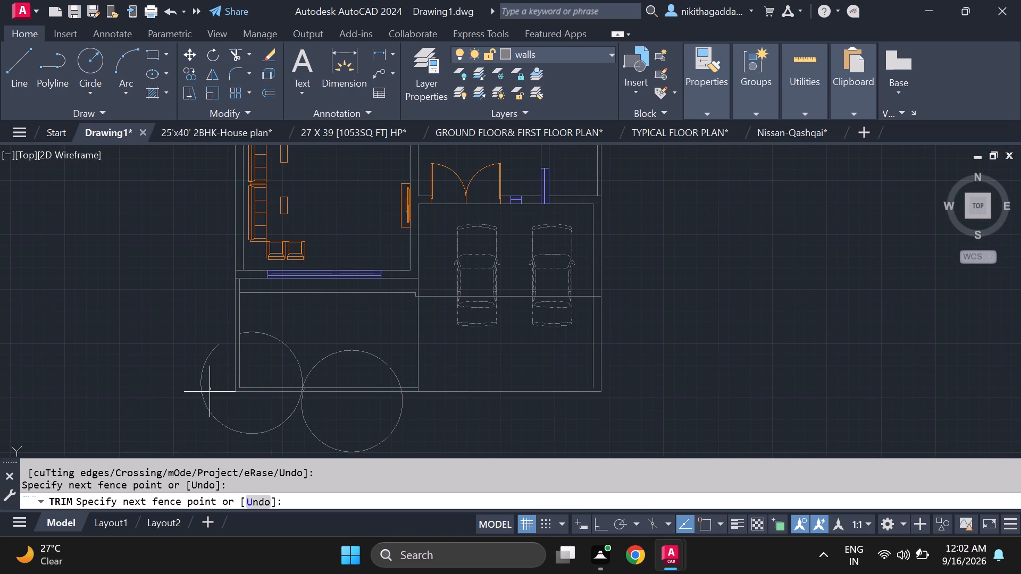
{"action": "left_click_drag", "start_coordinate": [207, 401], "coordinate": [272, 448]}
{"action": "scroll", "coordinate": [297, 399], "scroll_direction": "up", "scroll_amount": 3}
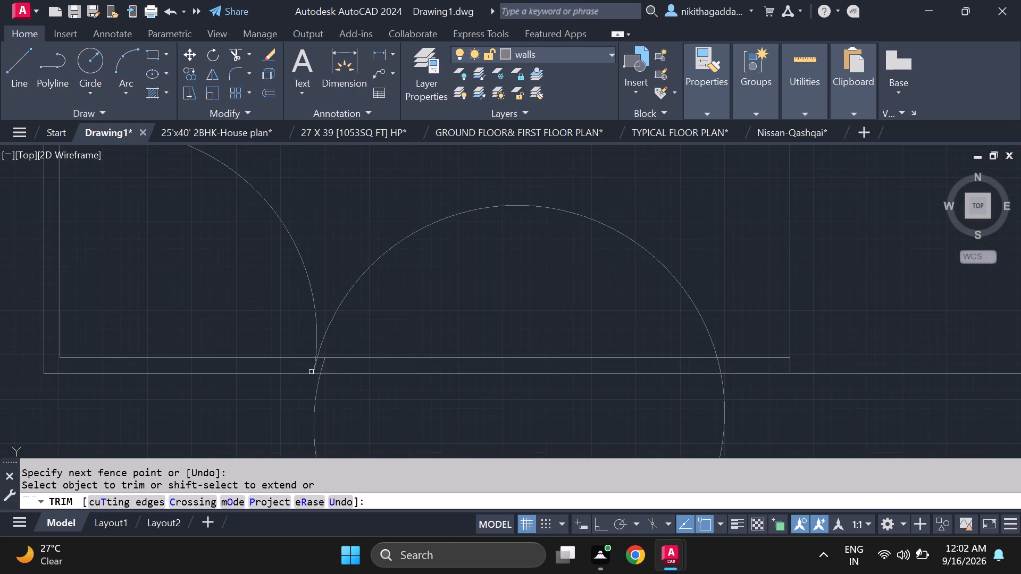
{"action": "scroll", "coordinate": [320, 365], "scroll_direction": "up", "scroll_amount": 1}
{"action": "left_click_drag", "start_coordinate": [361, 413], "coordinate": [283, 425]}
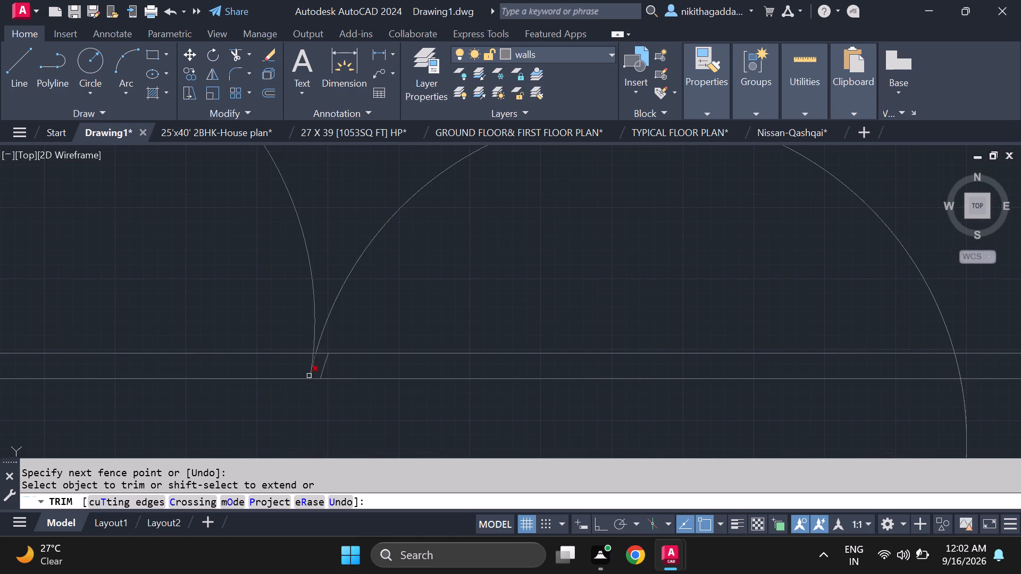
{"action": "left_click", "coordinate": [325, 365]}
{"action": "scroll", "coordinate": [369, 381], "scroll_direction": "down", "scroll_amount": 4}
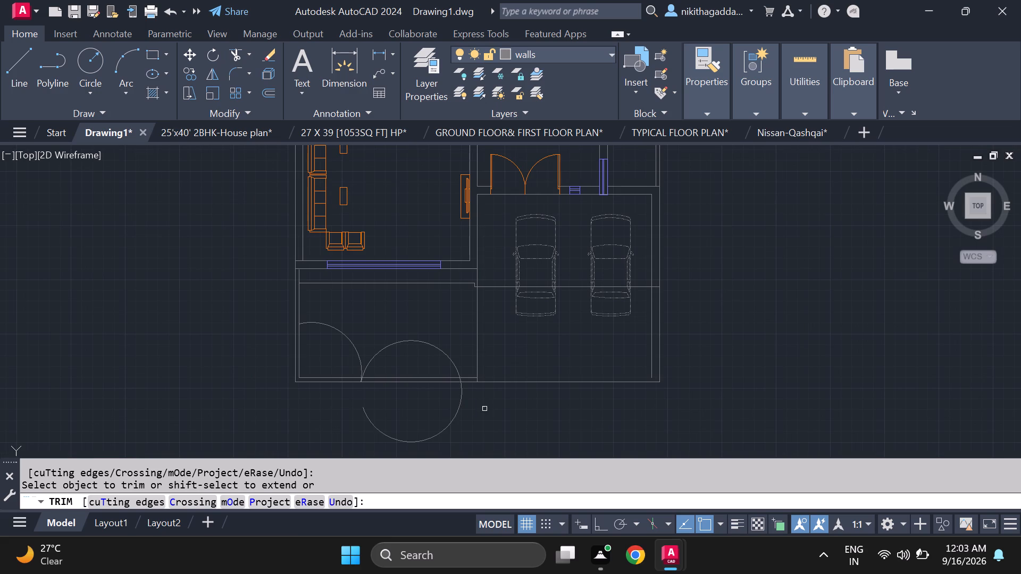
{"action": "left_click_drag", "start_coordinate": [485, 408], "coordinate": [420, 424]}
{"action": "scroll", "coordinate": [445, 386], "scroll_direction": "up", "scroll_amount": 2}
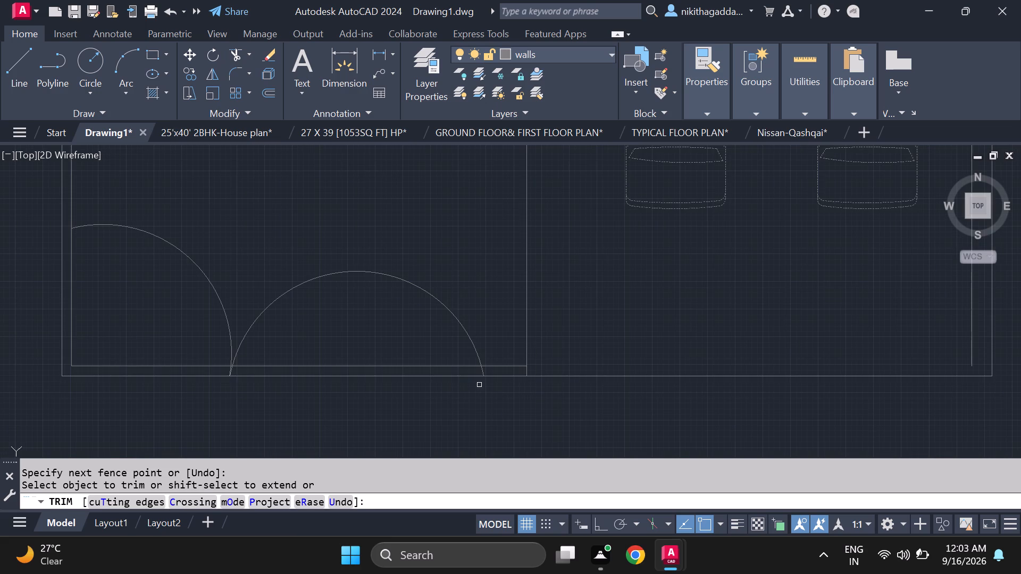
{"action": "scroll", "coordinate": [409, 409], "scroll_direction": "down", "scroll_amount": 2}
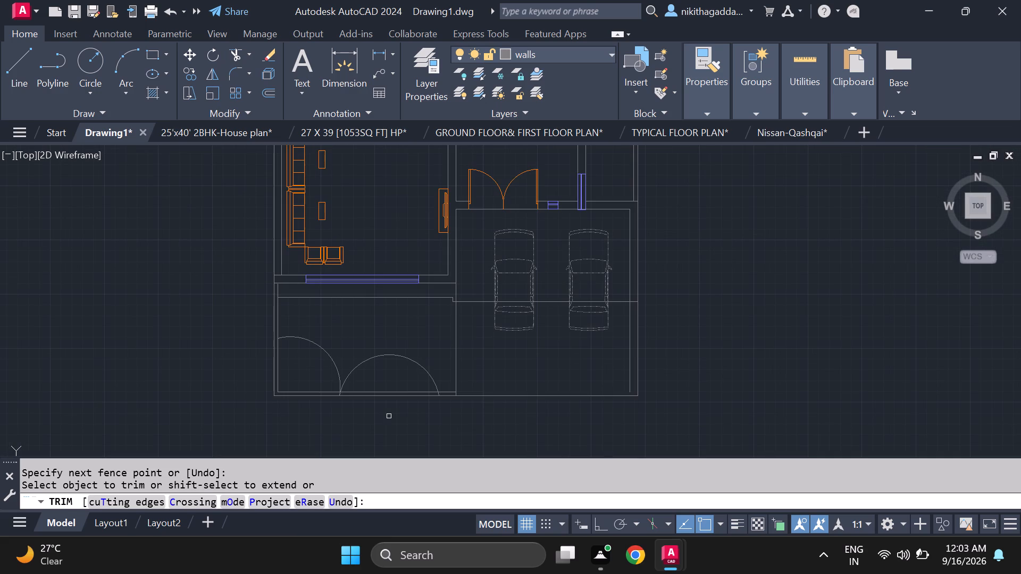
{"action": "key", "text": "Escape"}
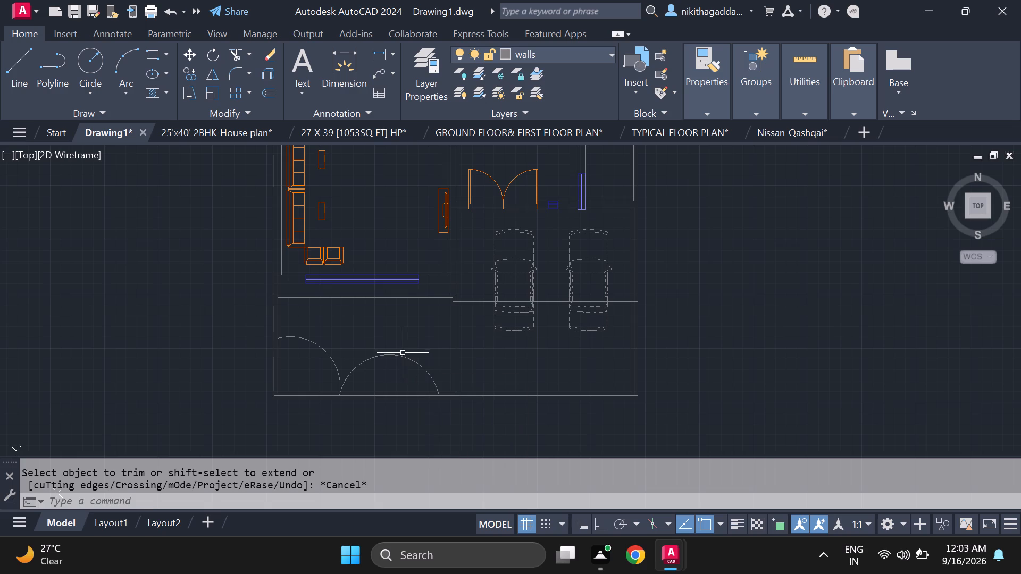
Move the semicircular arc along the front boundary wall so its end meets the corner at the parking divider line.
{"action": "left_click", "coordinate": [416, 351]}
{"action": "left_click", "coordinate": [394, 384]}
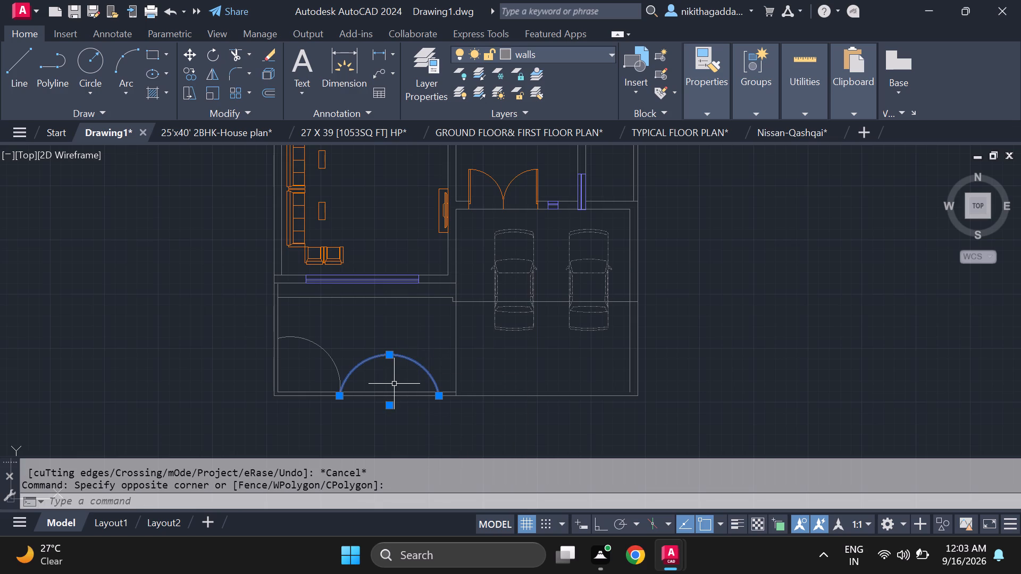
{"action": "scroll", "coordinate": [394, 384], "scroll_direction": "up", "scroll_amount": 1}
{"action": "key", "text": "m"}
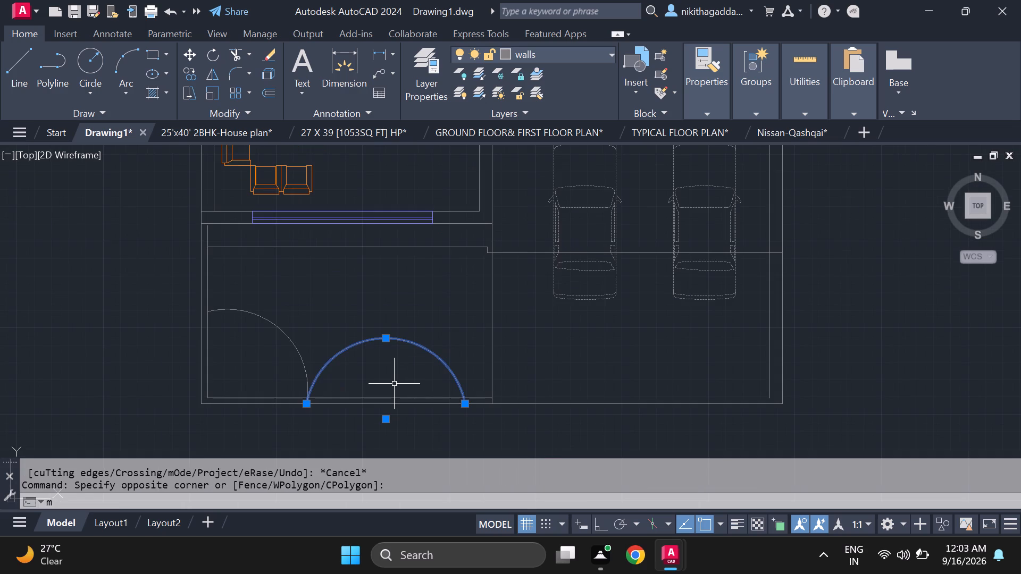
{"action": "key", "text": "Return"}
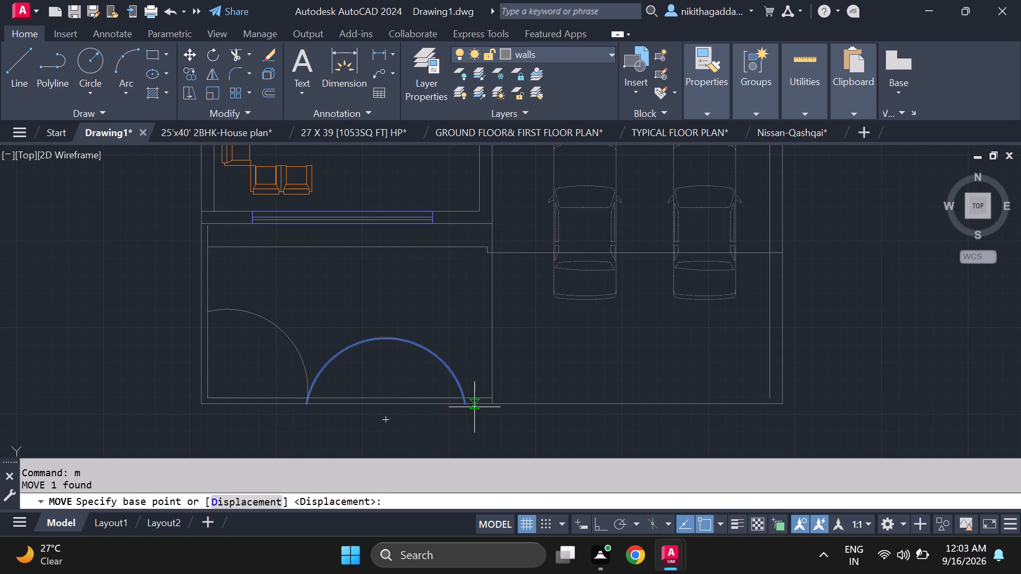
{"action": "left_click", "coordinate": [468, 406]}
{"action": "left_click", "coordinate": [494, 403]}
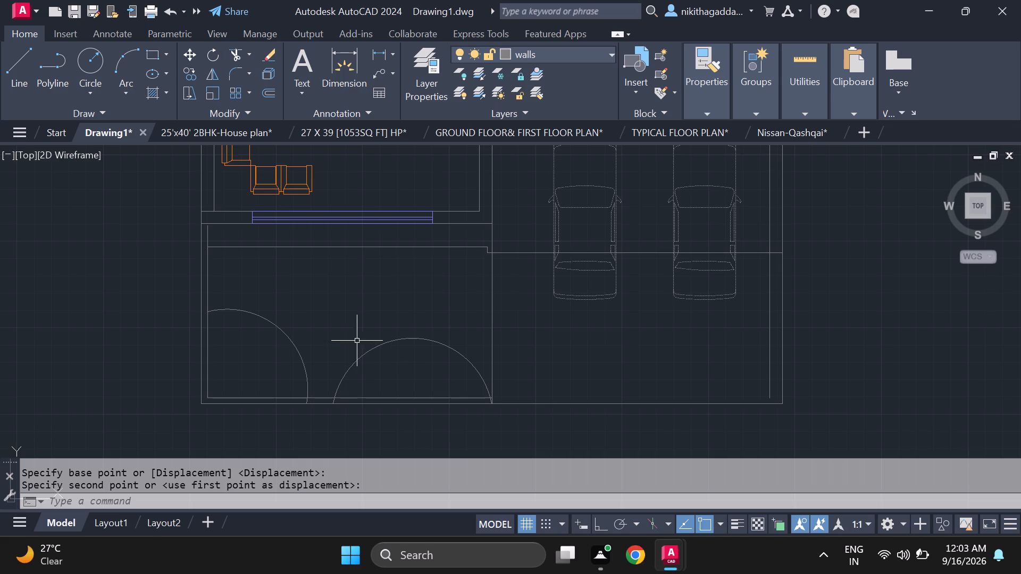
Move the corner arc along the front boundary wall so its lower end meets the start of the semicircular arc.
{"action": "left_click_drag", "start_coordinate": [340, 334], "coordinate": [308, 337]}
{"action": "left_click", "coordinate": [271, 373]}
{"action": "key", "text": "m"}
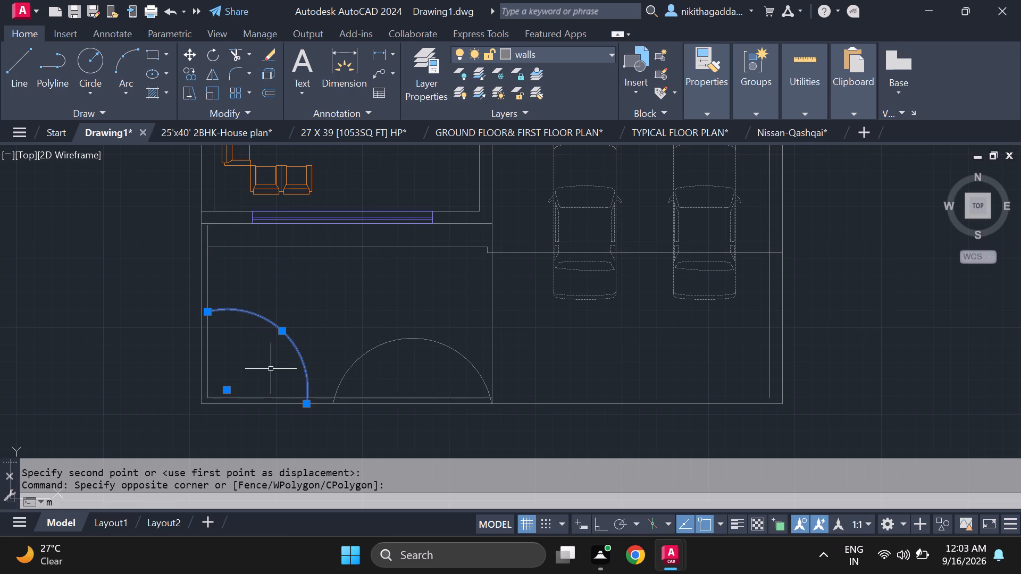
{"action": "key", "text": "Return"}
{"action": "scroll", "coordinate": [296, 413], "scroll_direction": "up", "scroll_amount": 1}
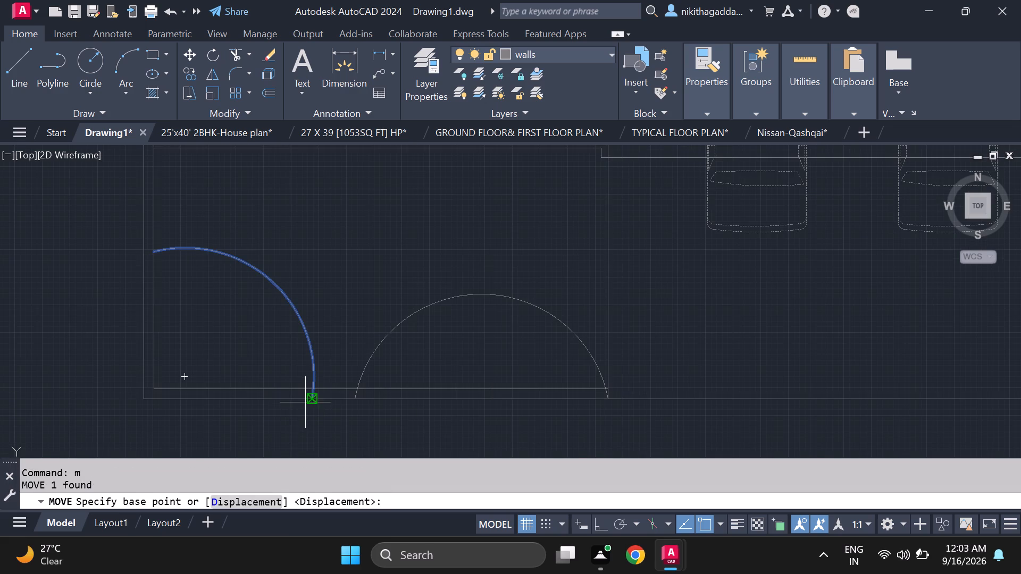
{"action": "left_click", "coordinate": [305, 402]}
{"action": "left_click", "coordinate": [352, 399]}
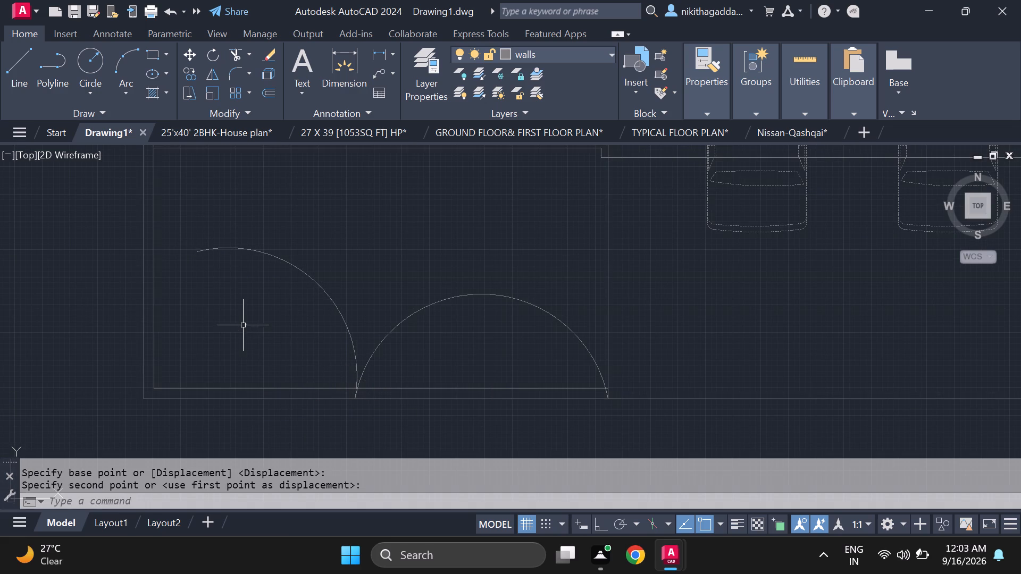
Draw a three-point arc from where the two arcs meet, through the side boundary wall's inner line, ending just outside the wall.
{"action": "scroll", "coordinate": [242, 325], "scroll_direction": "up", "scroll_amount": 2}
{"action": "scroll", "coordinate": [242, 327], "scroll_direction": "down", "scroll_amount": 2}
{"action": "type", "text": "arc"}
{"action": "key", "text": "Return"}
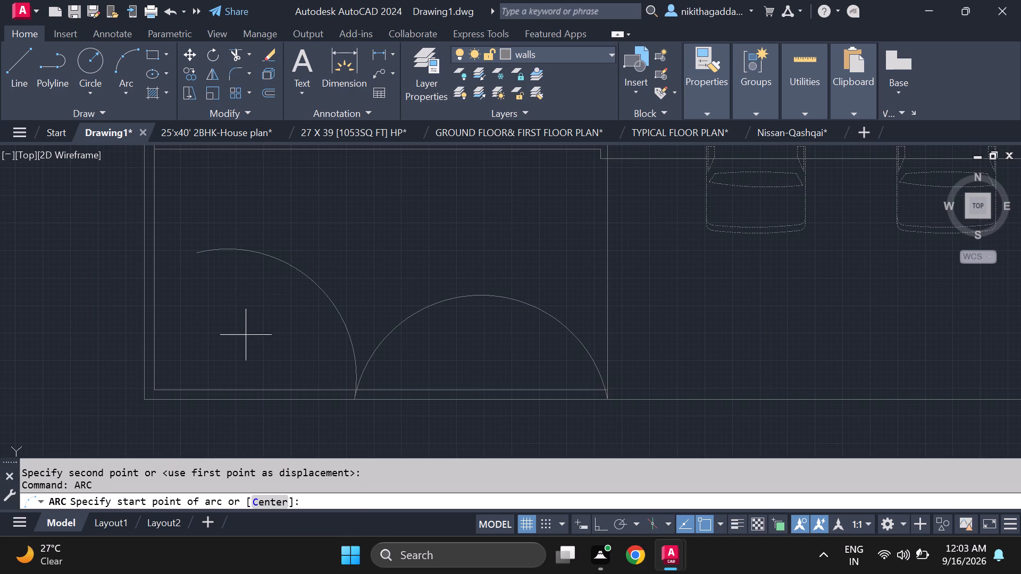
{"action": "left_click", "coordinate": [352, 399]}
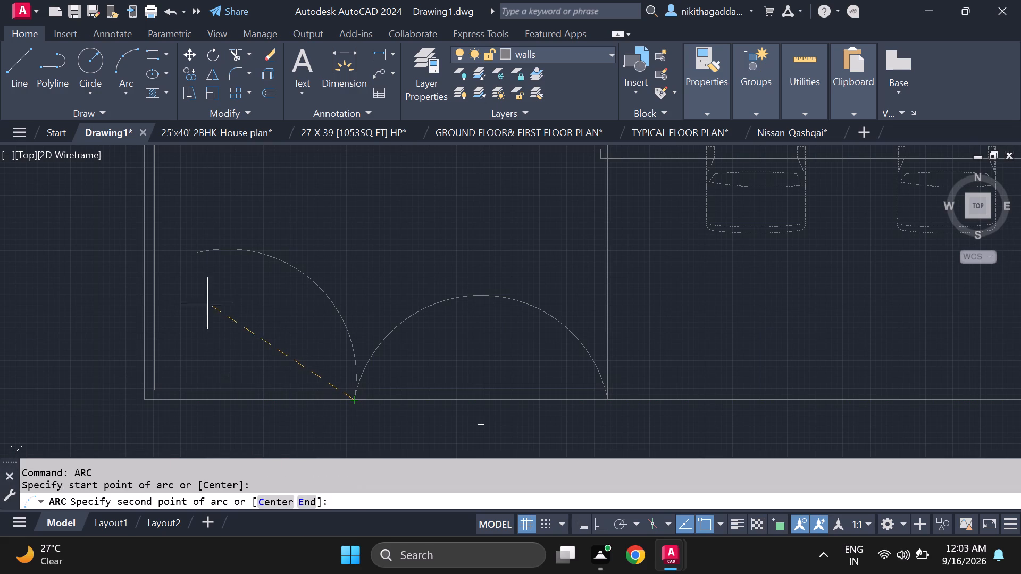
{"action": "left_click", "coordinate": [156, 261]}
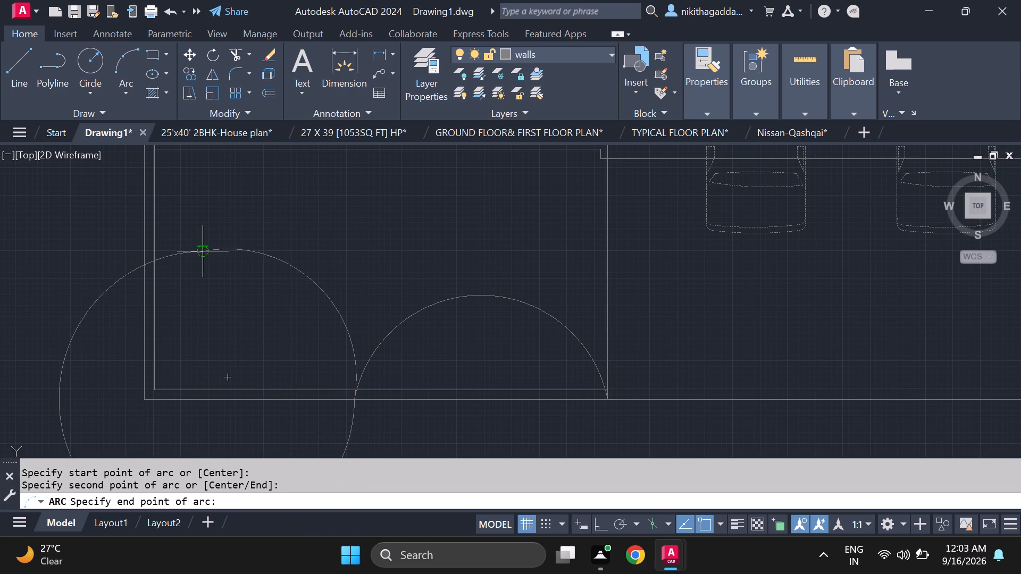
{"action": "scroll", "coordinate": [191, 273], "scroll_direction": "up", "scroll_amount": 1}
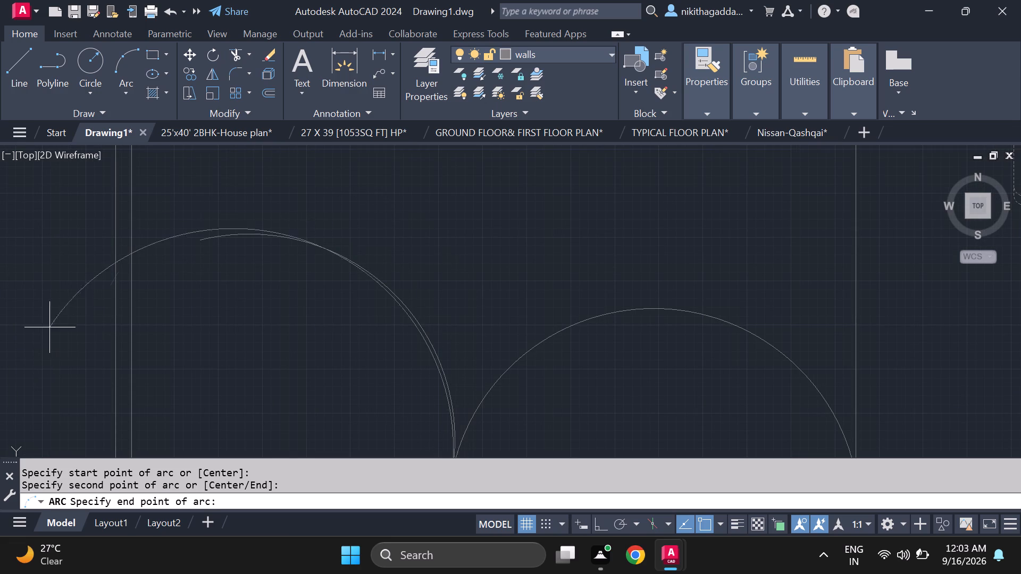
{"action": "left_click", "coordinate": [98, 287]}
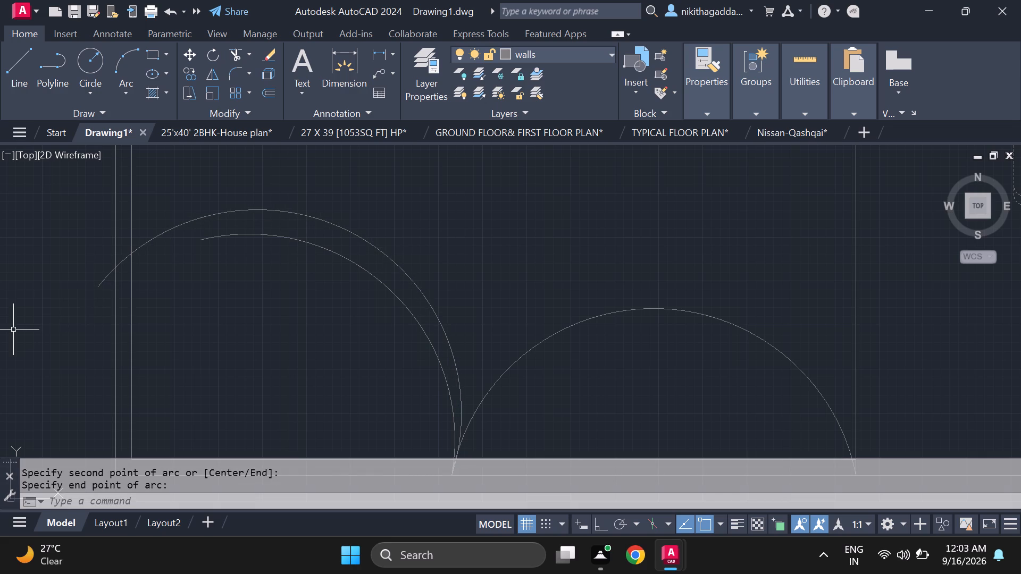
{"action": "scroll", "coordinate": [20, 331], "scroll_direction": "down", "scroll_amount": 2}
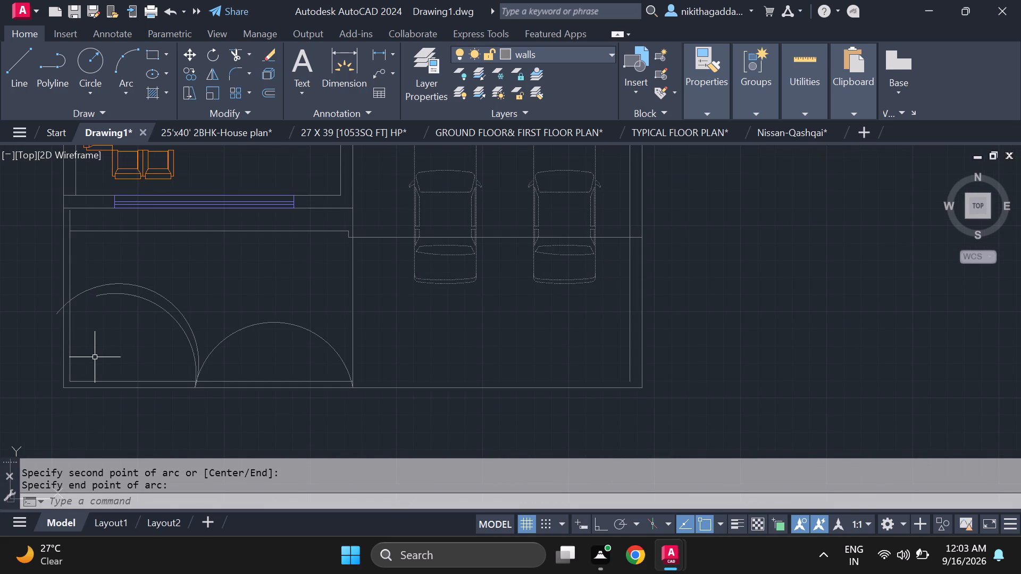
Trim the new arc back to the side boundary wall's inner line and remove the old corner arc beneath it.
{"action": "type", "text": "tr"}
{"action": "key", "text": "BackSpace"}
{"action": "key", "text": "BackSpace"}
{"action": "key", "text": "BackSpace"}
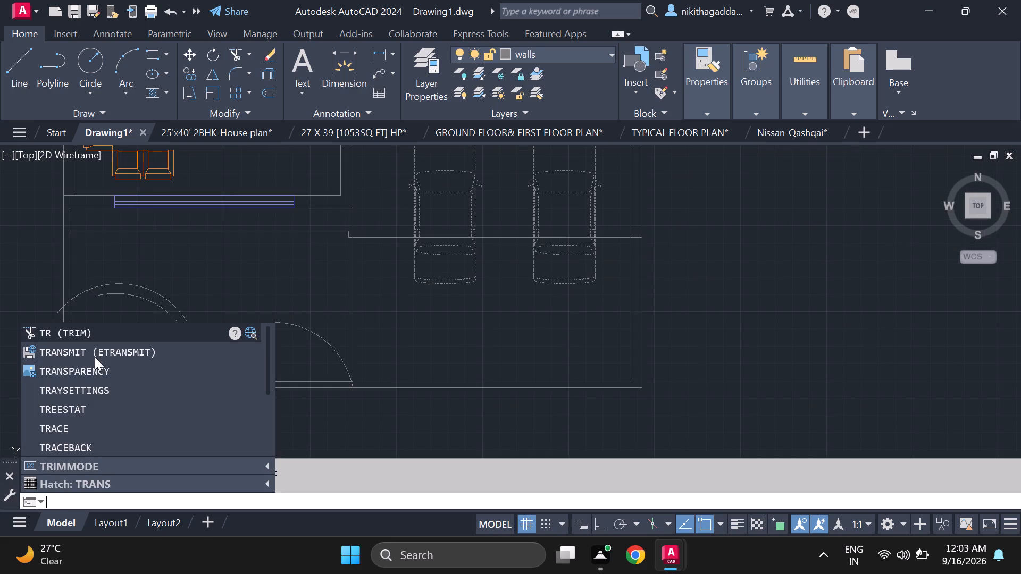
{"action": "type", "text": "tr"}
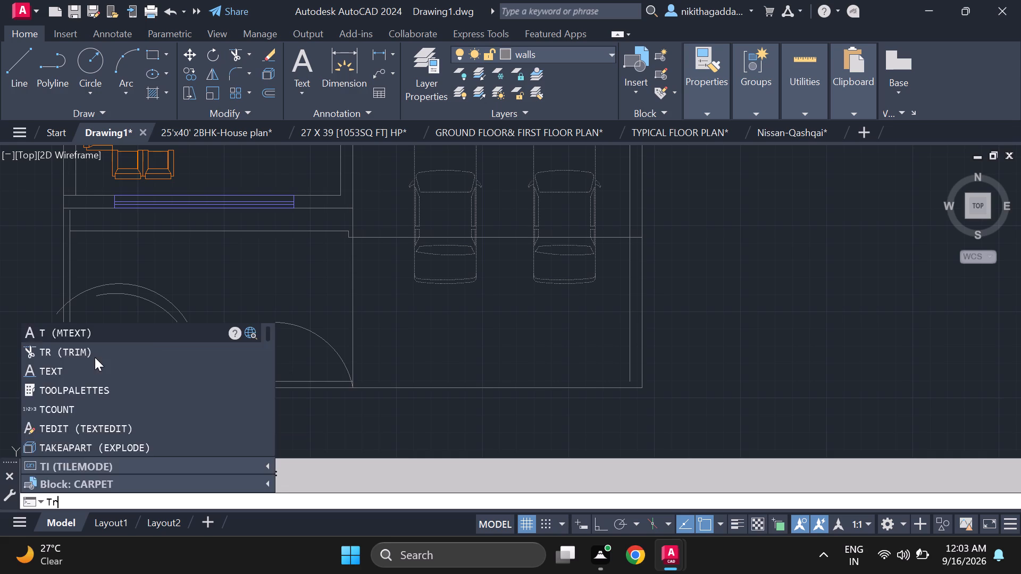
{"action": "key", "text": "Return"}
{"action": "scroll", "coordinate": [27, 290], "scroll_direction": "up", "scroll_amount": 2}
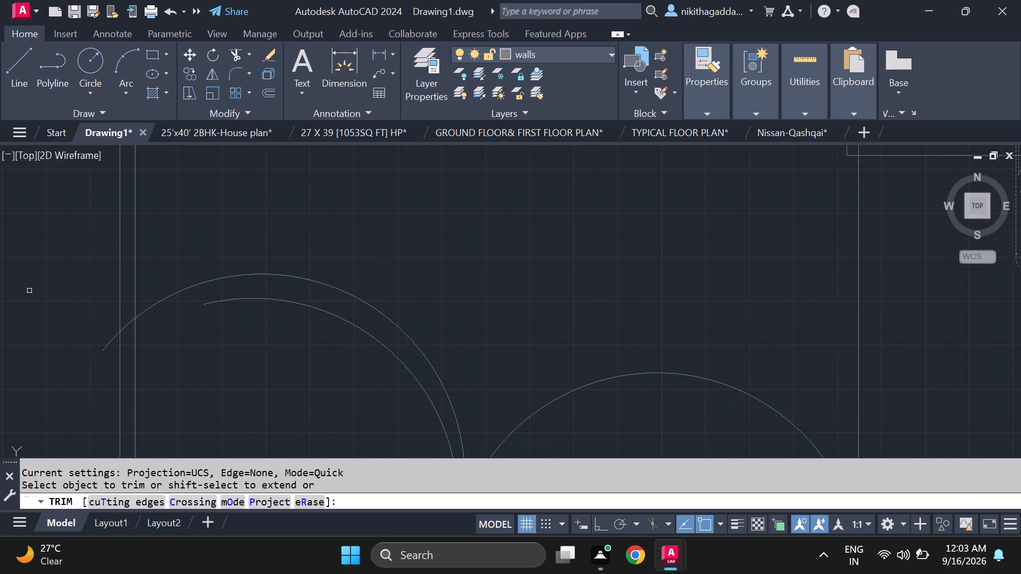
{"action": "left_click", "coordinate": [107, 344]}
{"action": "scroll", "coordinate": [137, 347], "scroll_direction": "down", "scroll_amount": 2}
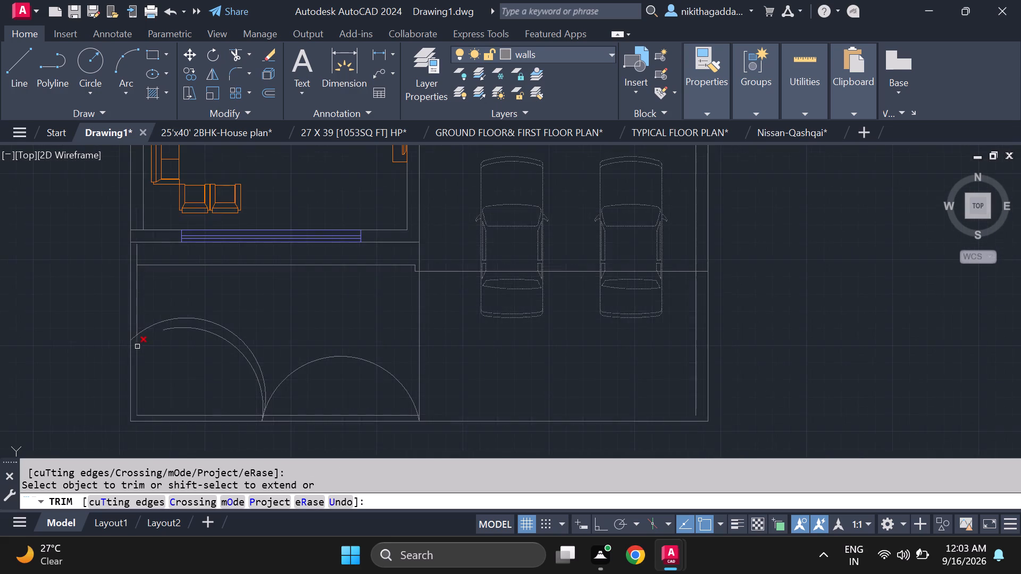
{"action": "scroll", "coordinate": [131, 343], "scroll_direction": "up", "scroll_amount": 2}
{"action": "left_click", "coordinate": [136, 328]}
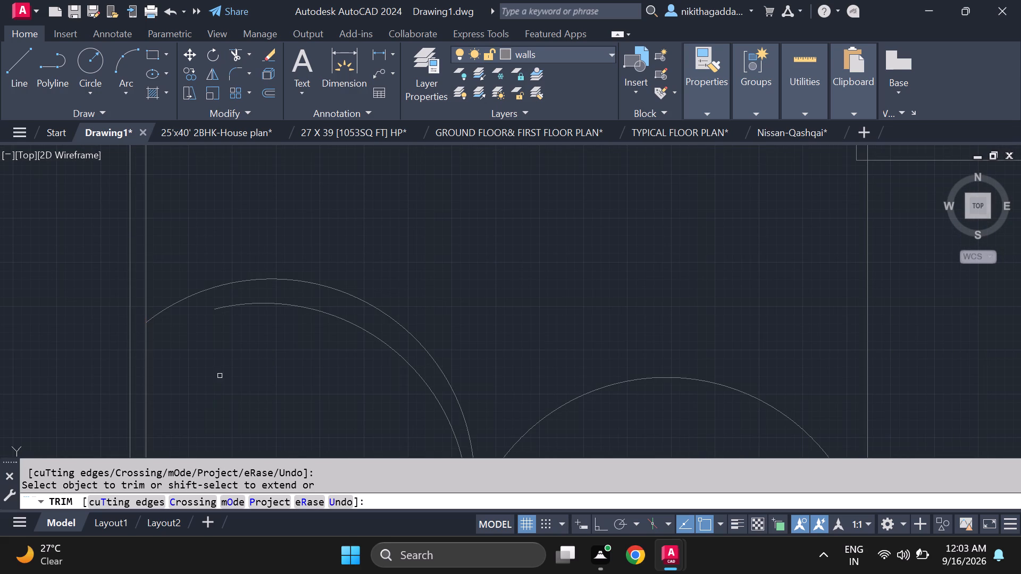
{"action": "left_click", "coordinate": [303, 305]}
{"action": "left_click", "coordinate": [291, 326]}
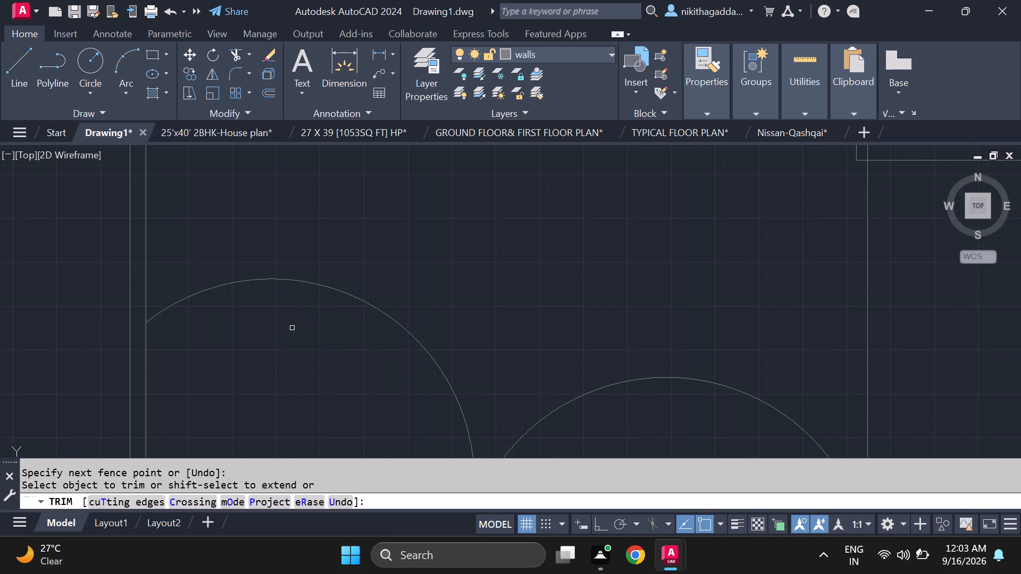
{"action": "scroll", "coordinate": [311, 377], "scroll_direction": "down", "scroll_amount": 2}
{"action": "middle_click_drag", "start_coordinate": [308, 384], "coordinate": [295, 345]}
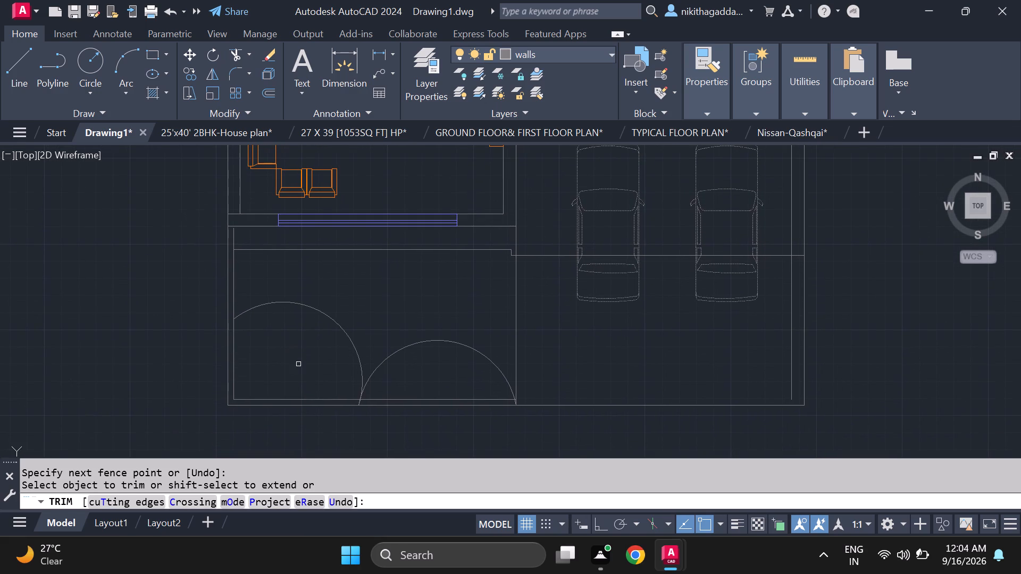
{"action": "key", "text": "Escape"}
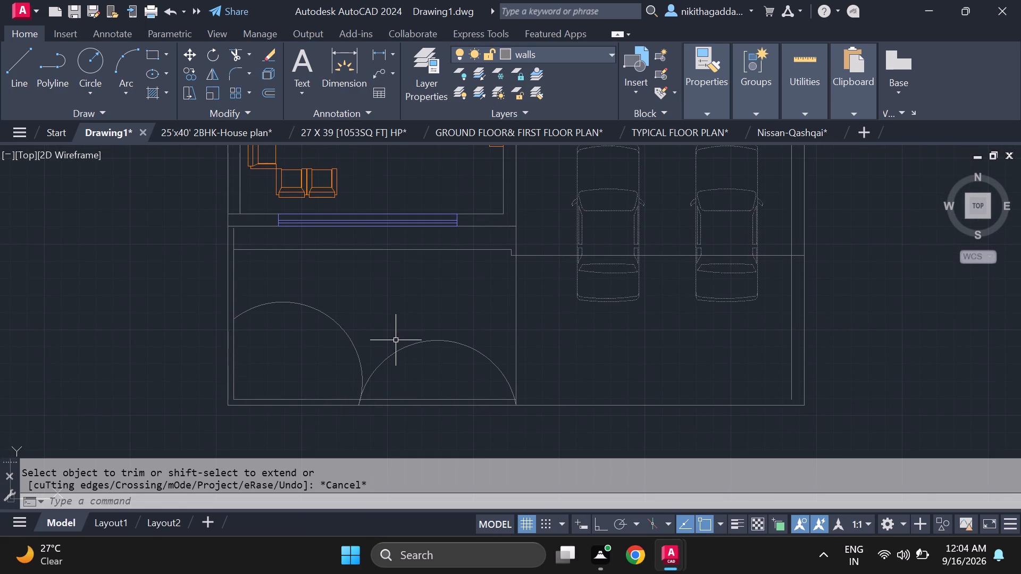
Insert the Trees - Imperial block from the architectural tool palette in the empty space beside the front area.
{"action": "scroll", "coordinate": [396, 340], "scroll_direction": "down", "scroll_amount": 4}
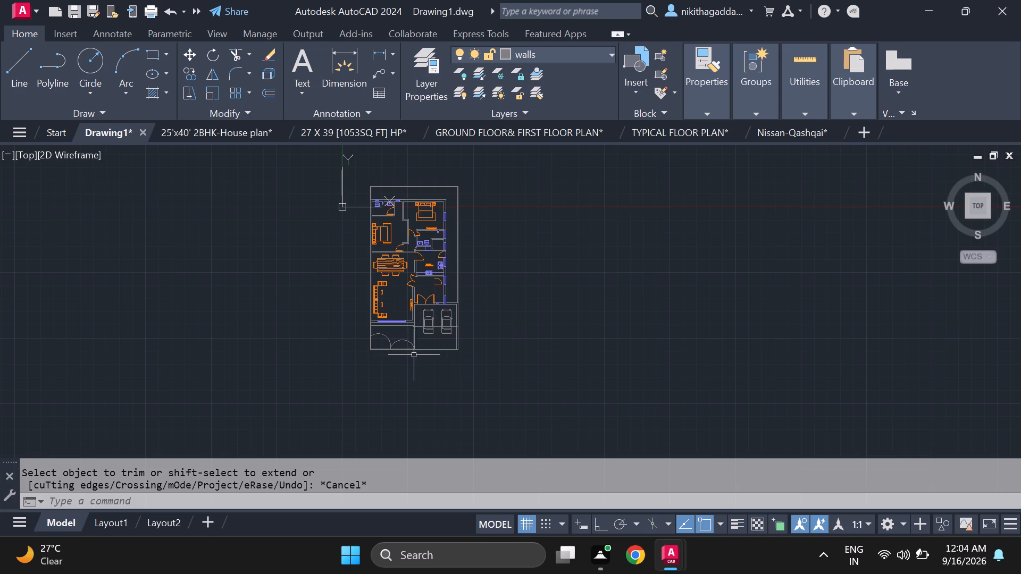
{"action": "scroll", "coordinate": [405, 350], "scroll_direction": "up", "scroll_amount": 4}
{"action": "scroll", "coordinate": [402, 351], "scroll_direction": "down", "scroll_amount": 2}
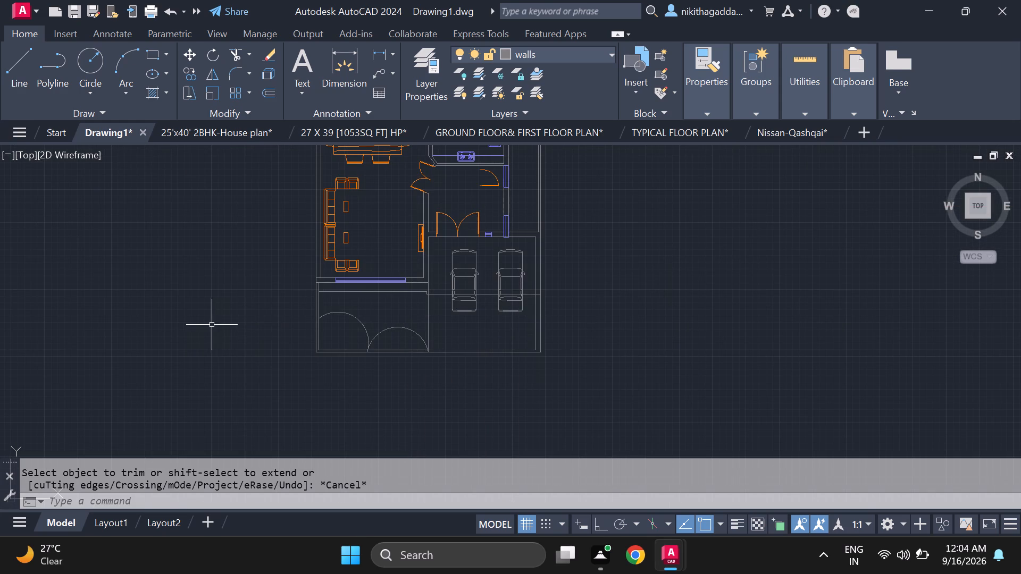
{"action": "key", "text": "t"}
{"action": "key", "text": "p"}
{"action": "key", "text": "Return"}
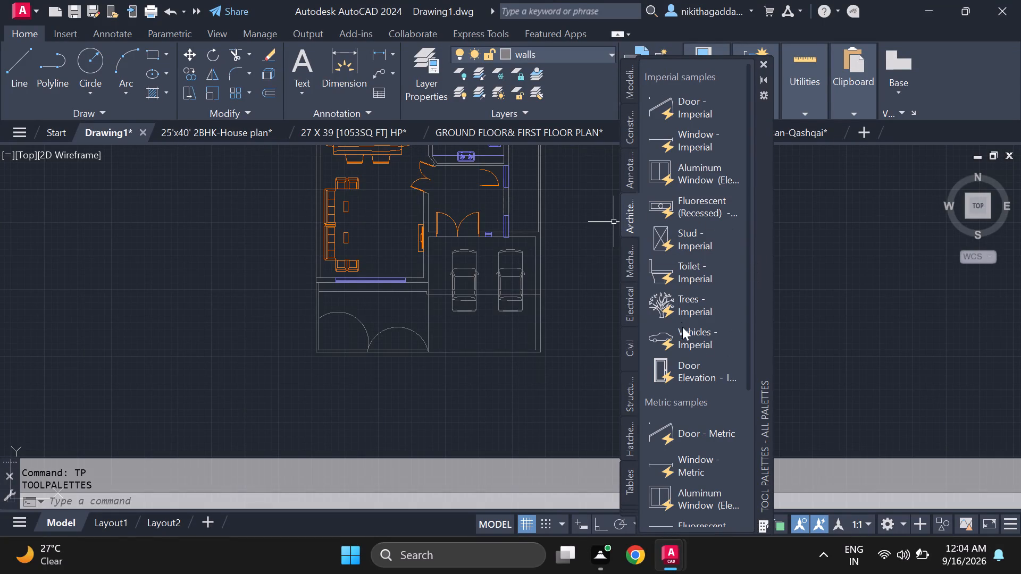
{"action": "left_click_drag", "start_coordinate": [681, 308], "coordinate": [195, 352]}
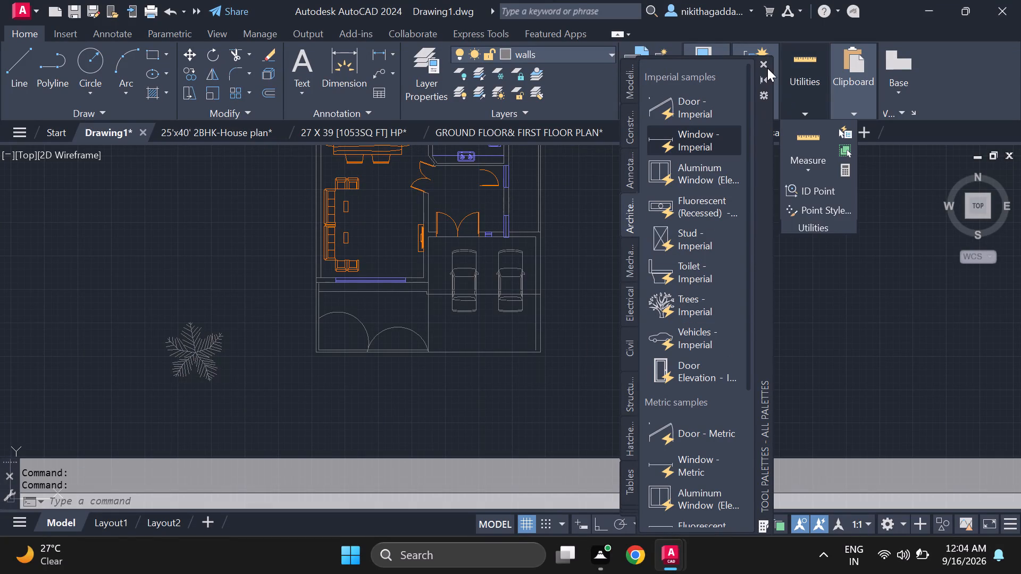
{"action": "left_click", "coordinate": [765, 63]}
Scale the tree block down freehand to roughly half its size about its centre.
{"action": "left_click", "coordinate": [215, 311]}
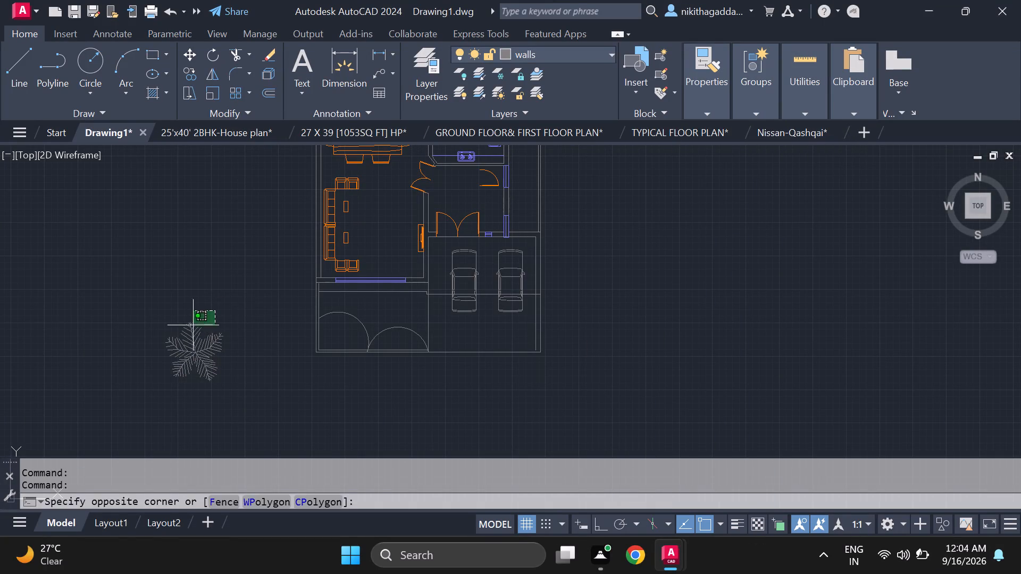
{"action": "left_click", "coordinate": [117, 404]}
{"action": "type", "text": "scale"}
{"action": "key", "text": "Return"}
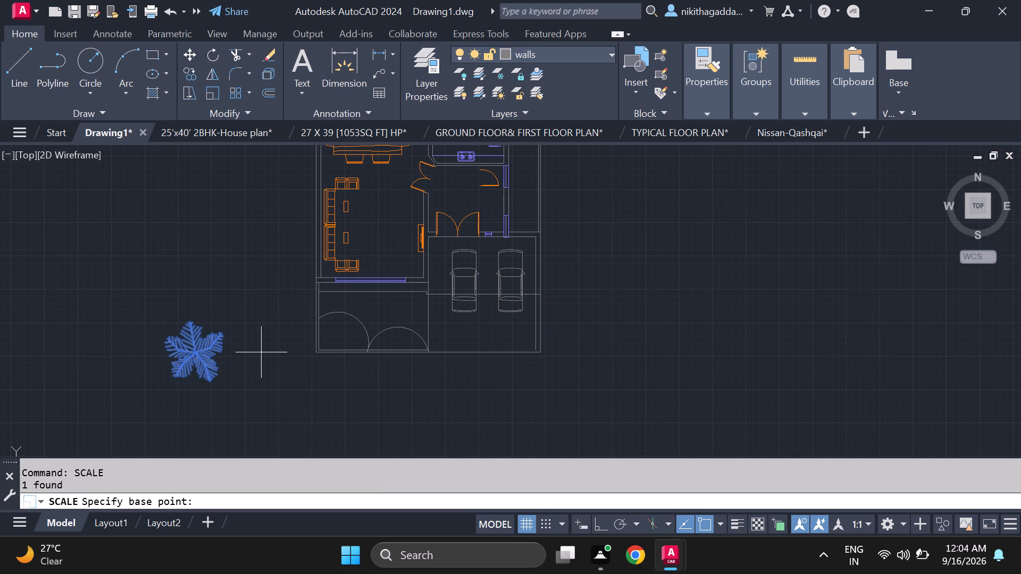
{"action": "left_click", "coordinate": [191, 357]}
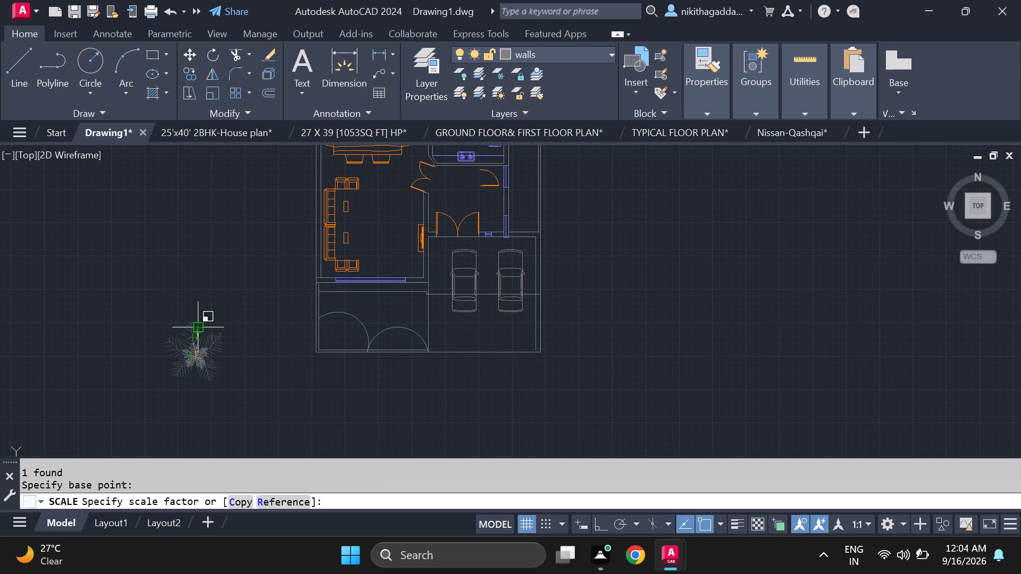
{"action": "left_click", "coordinate": [196, 327]}
Copy the scaled tree from its centre into each of the two curved outlines in the front area.
{"action": "left_click", "coordinate": [250, 348]}
{"action": "left_click", "coordinate": [159, 390]}
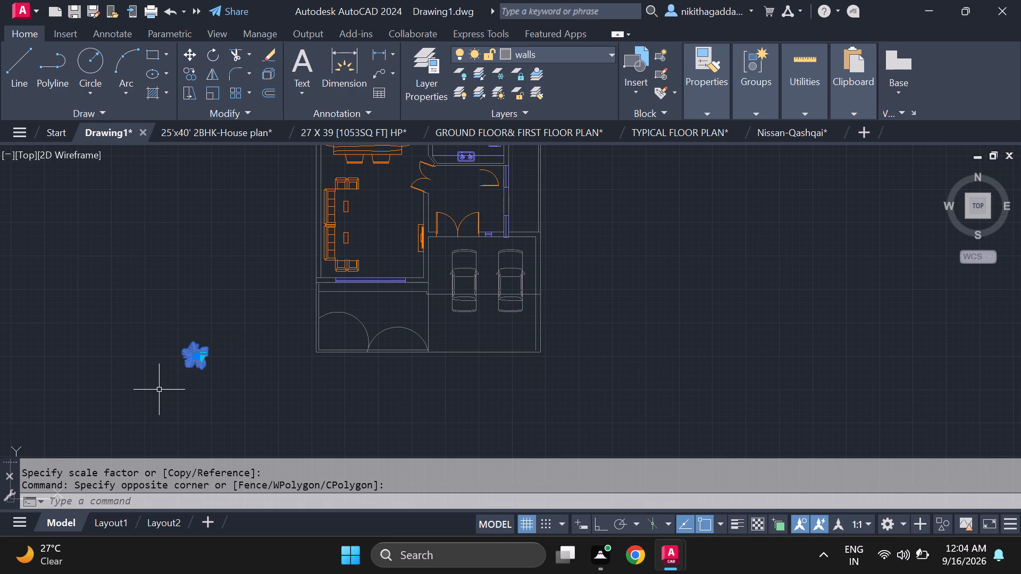
{"action": "type", "text": "co"}
{"action": "key", "text": "Return"}
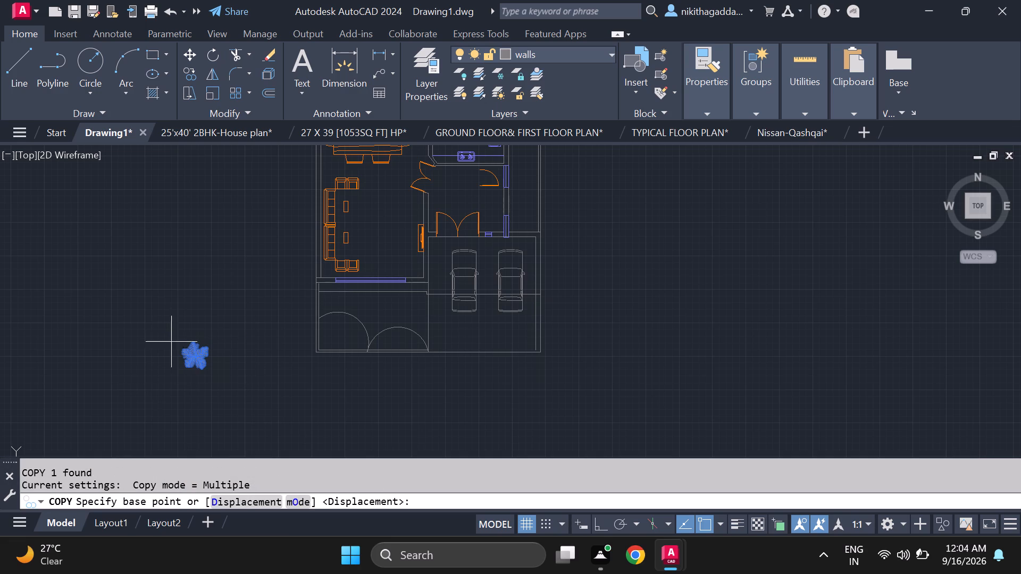
{"action": "left_click", "coordinate": [195, 354]}
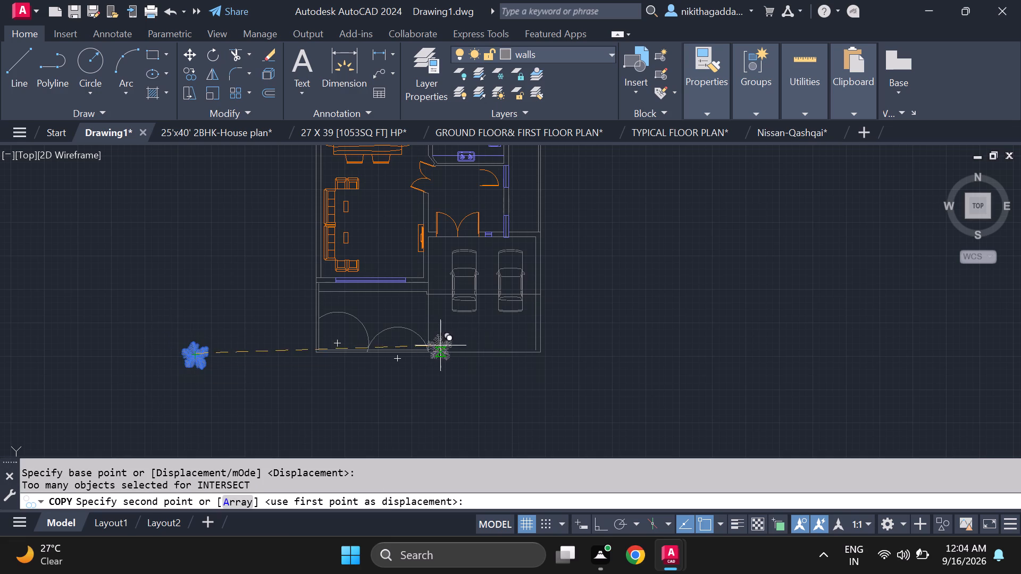
{"action": "scroll", "coordinate": [395, 334], "scroll_direction": "up", "scroll_amount": 3}
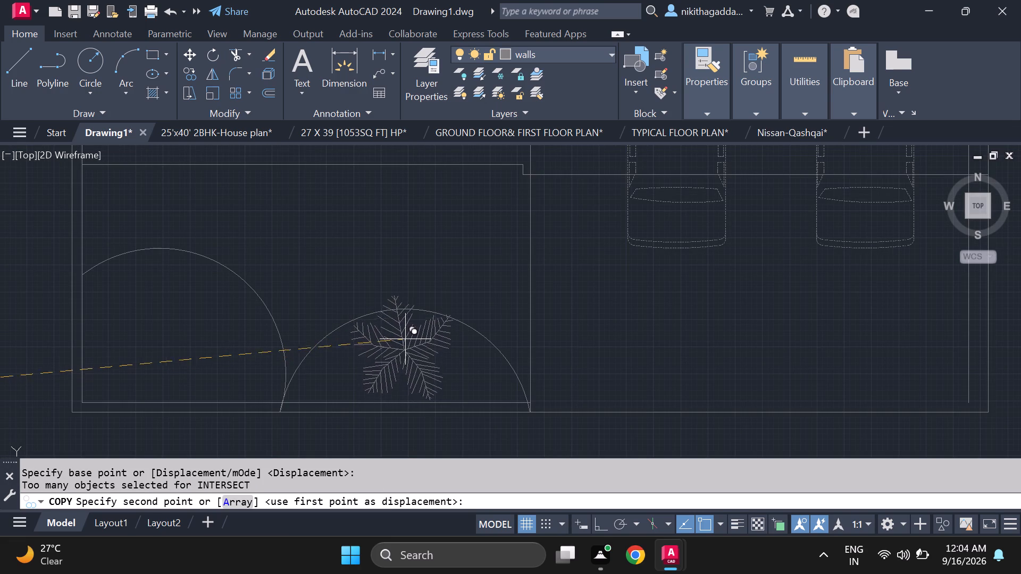
{"action": "left_click", "coordinate": [407, 327]}
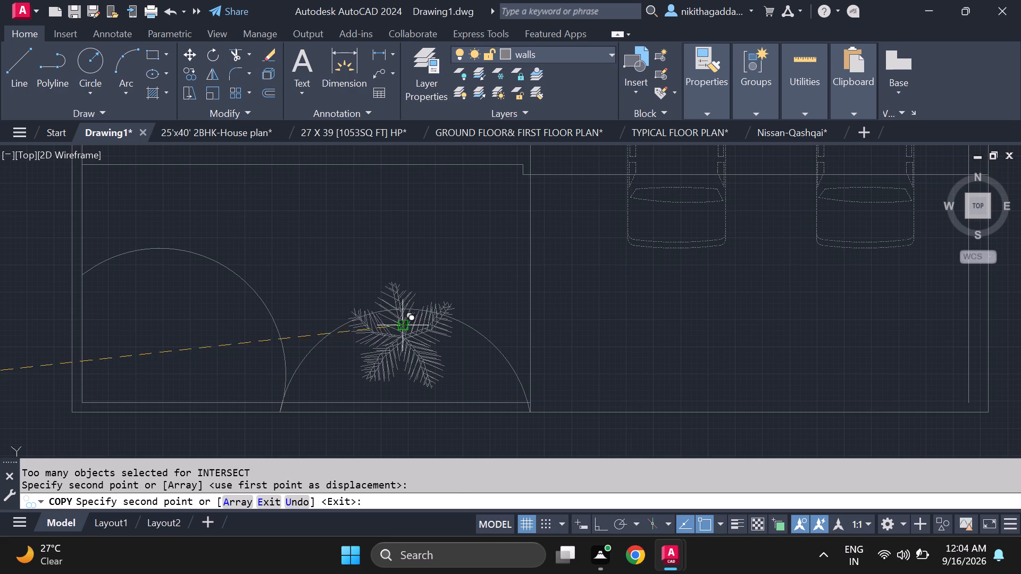
{"action": "left_click", "coordinate": [212, 316]}
{"action": "scroll", "coordinate": [420, 331], "scroll_direction": "down", "scroll_amount": 3}
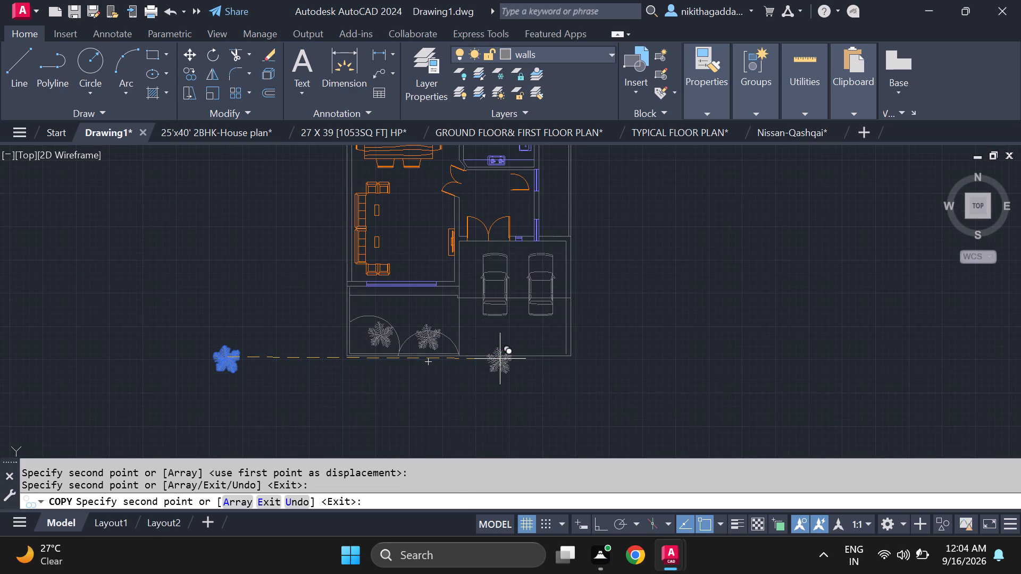
{"action": "key", "text": "Escape"}
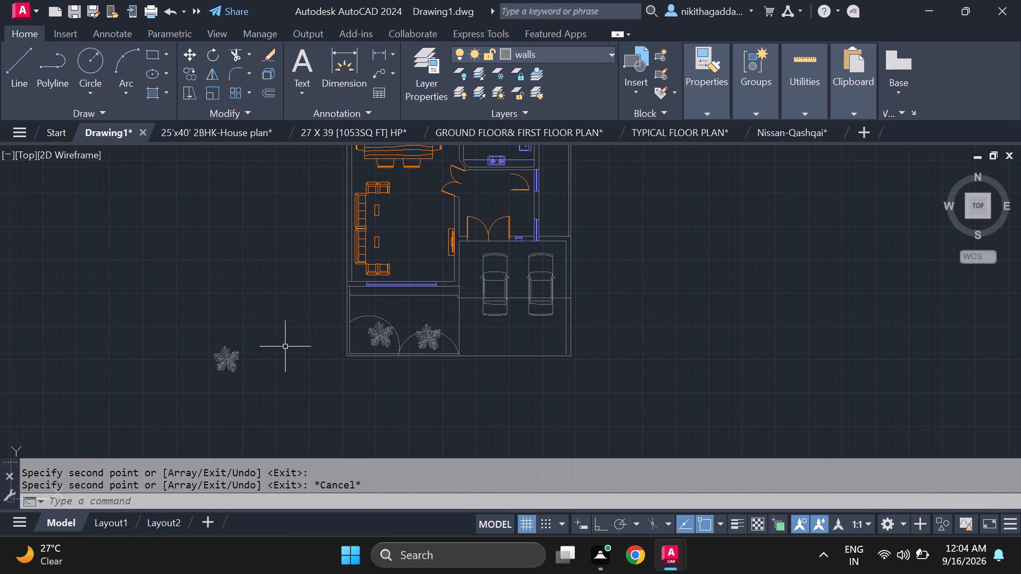
Erase the original scaled tree block in the empty space beside the front area.
{"action": "left_click_drag", "start_coordinate": [280, 339], "coordinate": [225, 370]}
{"action": "left_click", "coordinate": [113, 443]}
{"action": "key", "text": "Delete"}
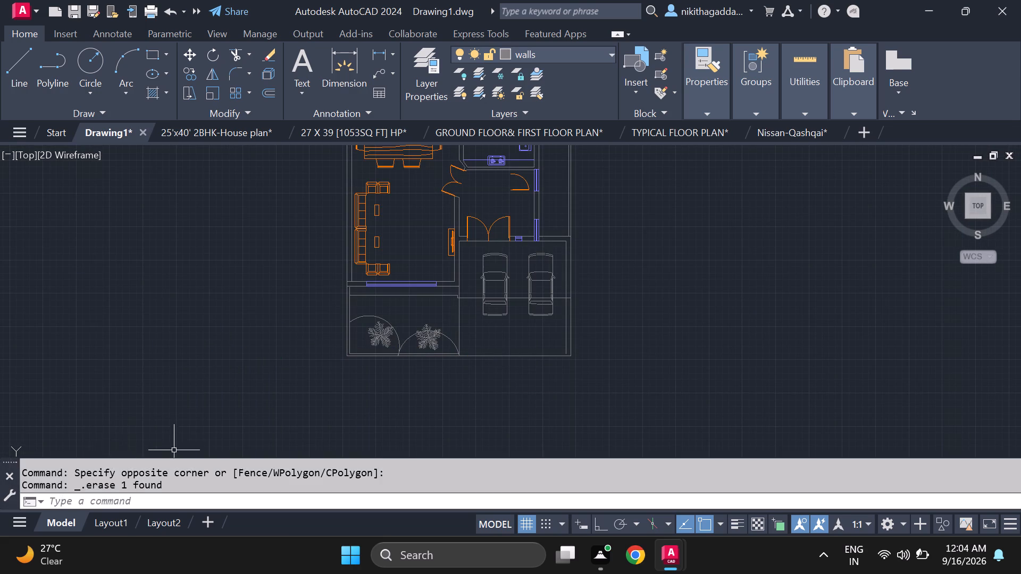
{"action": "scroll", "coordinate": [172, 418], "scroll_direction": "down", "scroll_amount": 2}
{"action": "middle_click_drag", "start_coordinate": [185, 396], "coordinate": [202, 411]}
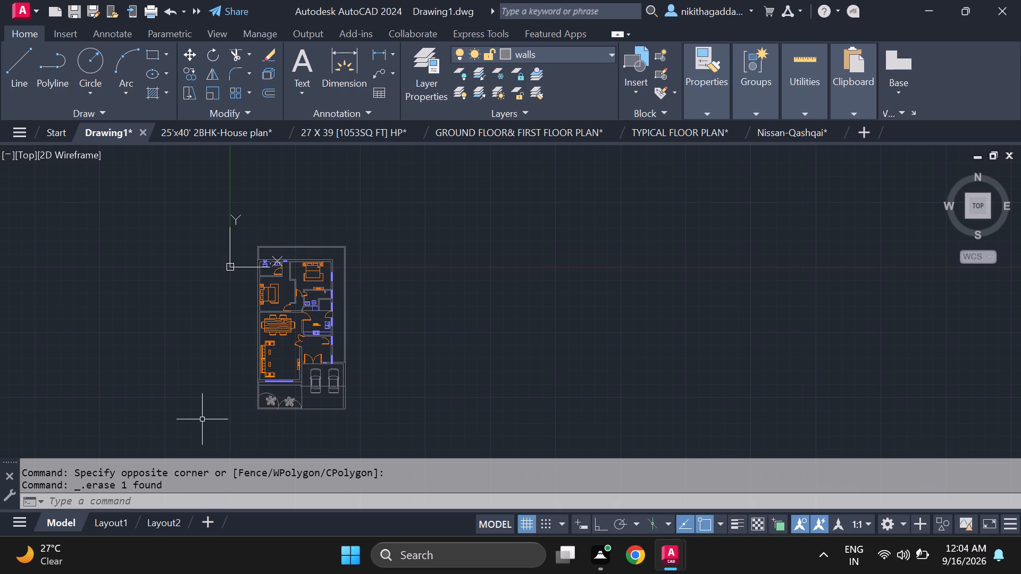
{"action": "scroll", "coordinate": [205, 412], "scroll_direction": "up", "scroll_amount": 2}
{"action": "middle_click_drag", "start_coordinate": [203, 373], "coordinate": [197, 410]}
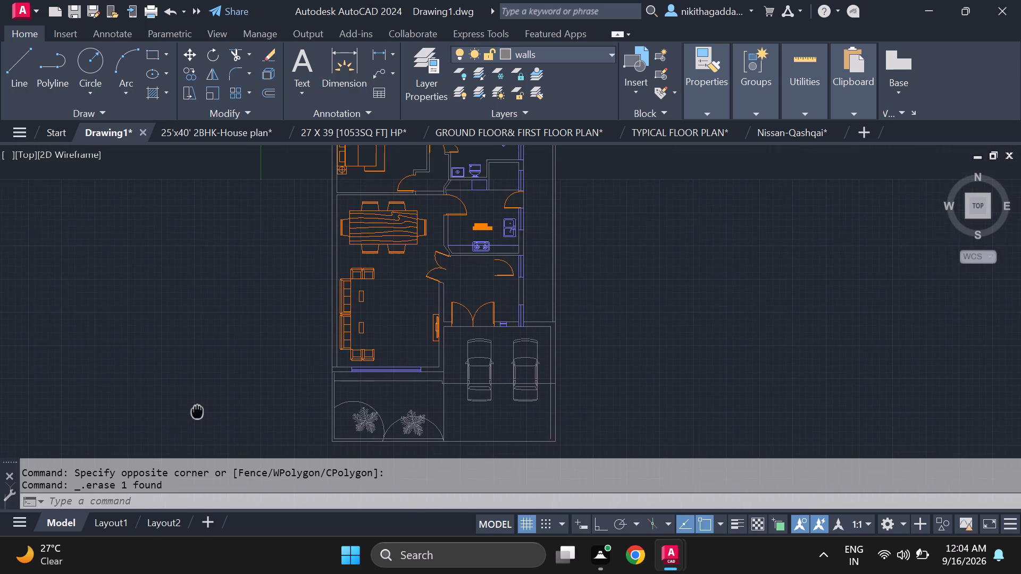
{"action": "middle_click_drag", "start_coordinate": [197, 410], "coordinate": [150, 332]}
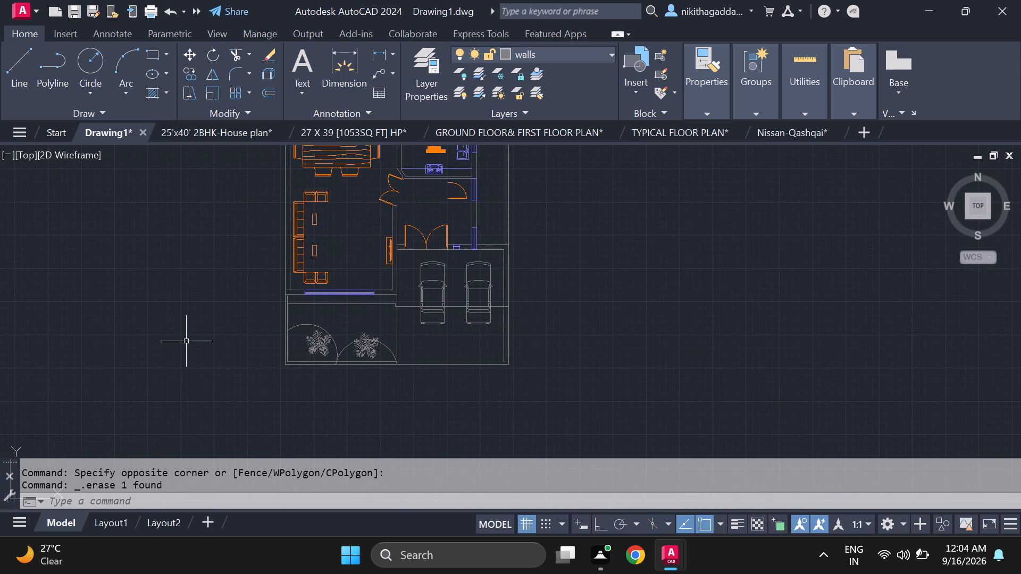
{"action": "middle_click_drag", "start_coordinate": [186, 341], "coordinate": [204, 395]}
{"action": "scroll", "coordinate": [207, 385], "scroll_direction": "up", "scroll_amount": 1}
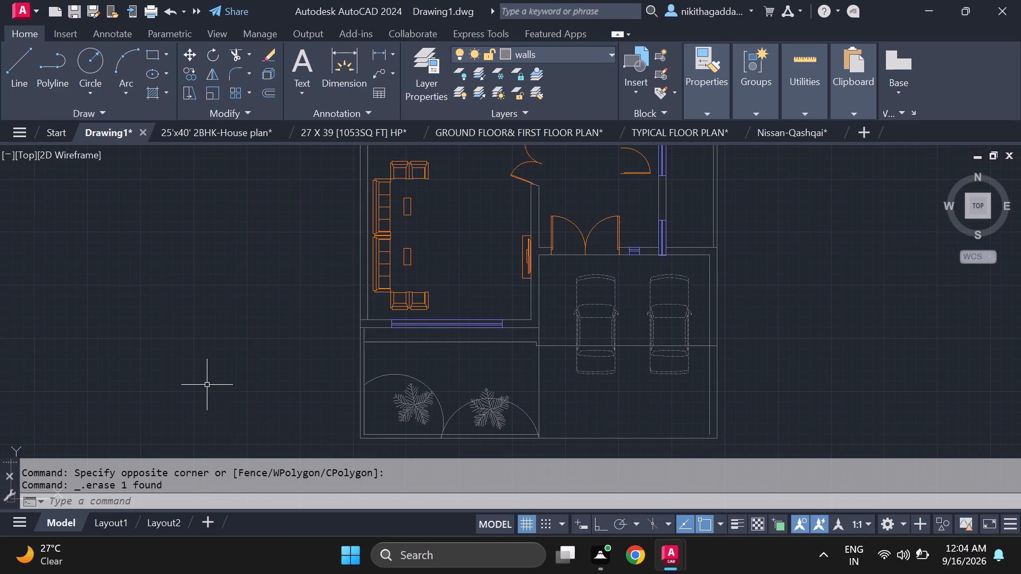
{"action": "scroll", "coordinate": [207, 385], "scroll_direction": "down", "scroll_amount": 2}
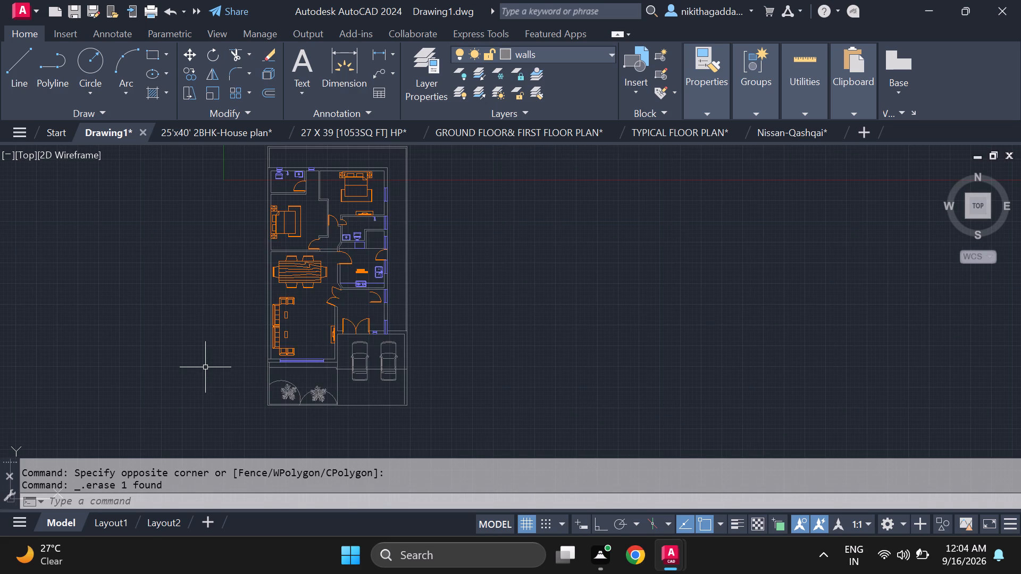
Move the kitchen's two-line name and size label to the text layer.
{"action": "scroll", "coordinate": [363, 259], "scroll_direction": "up", "scroll_amount": 2}
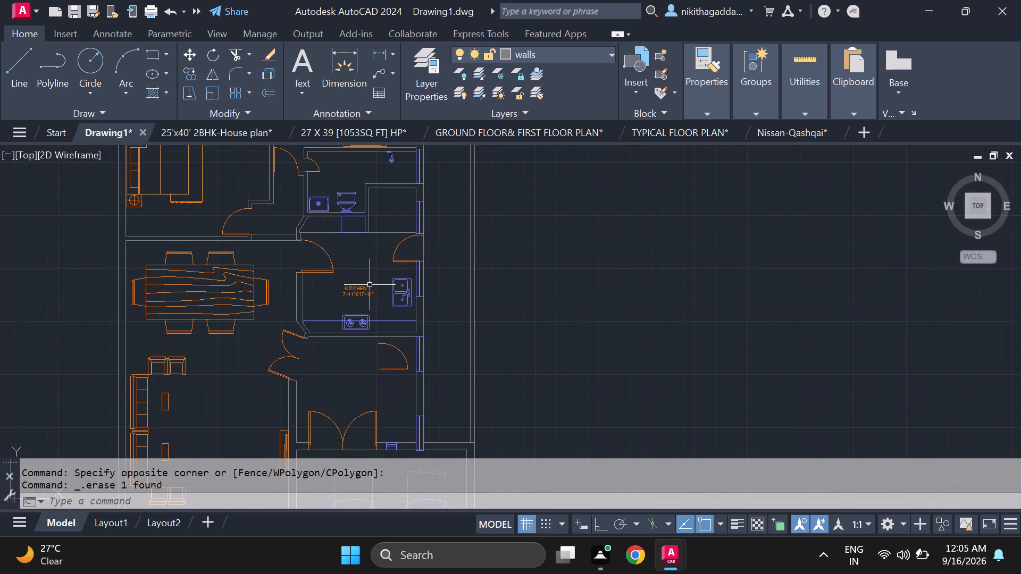
{"action": "left_click", "coordinate": [370, 285]}
{"action": "left_click", "coordinate": [342, 302]}
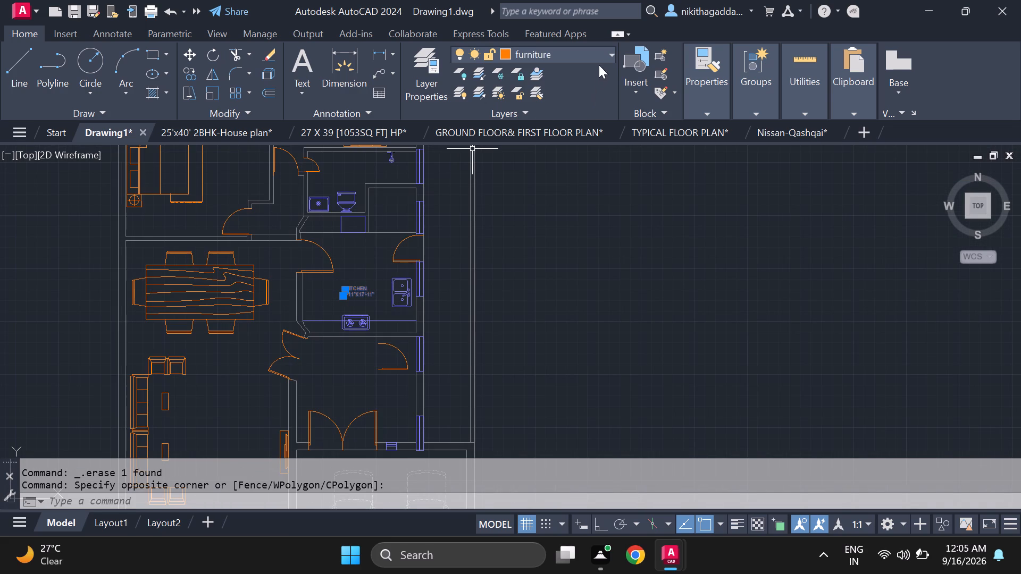
{"action": "left_click", "coordinate": [606, 54]}
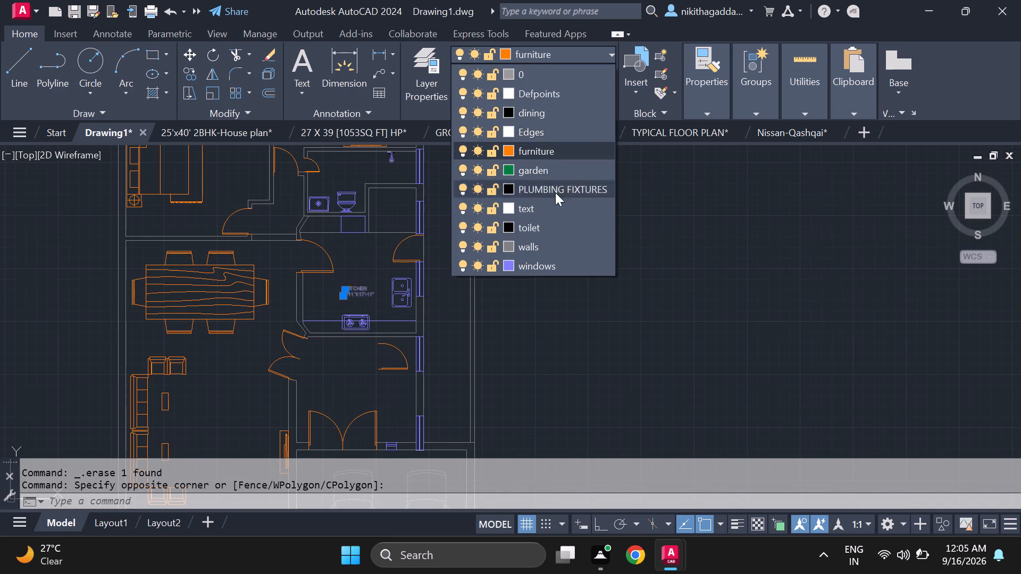
{"action": "left_click", "coordinate": [541, 207]}
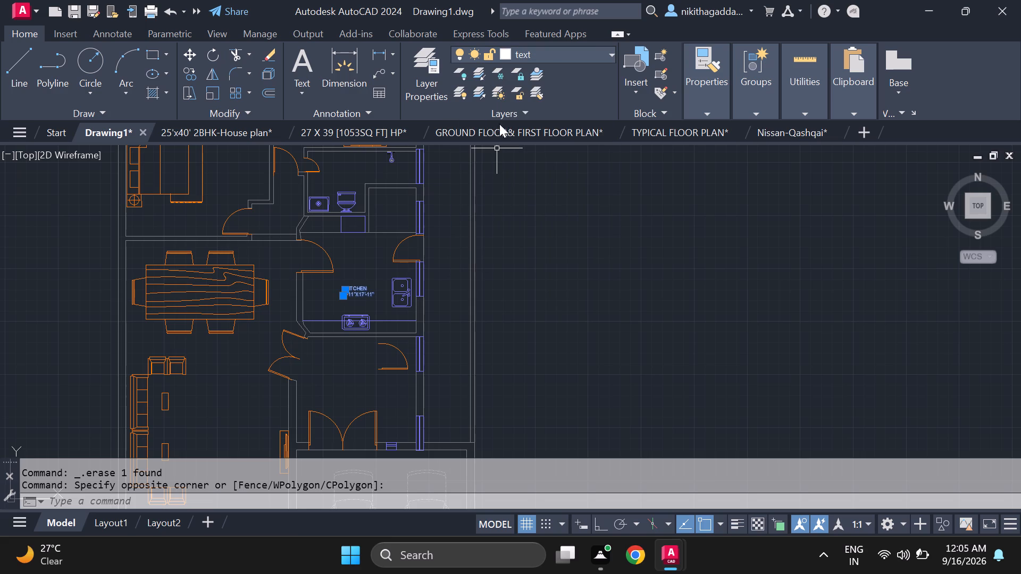
Change the text layer's colour to index colour 250 (black).
{"action": "left_click", "coordinate": [506, 55]}
{"action": "left_click", "coordinate": [506, 206]}
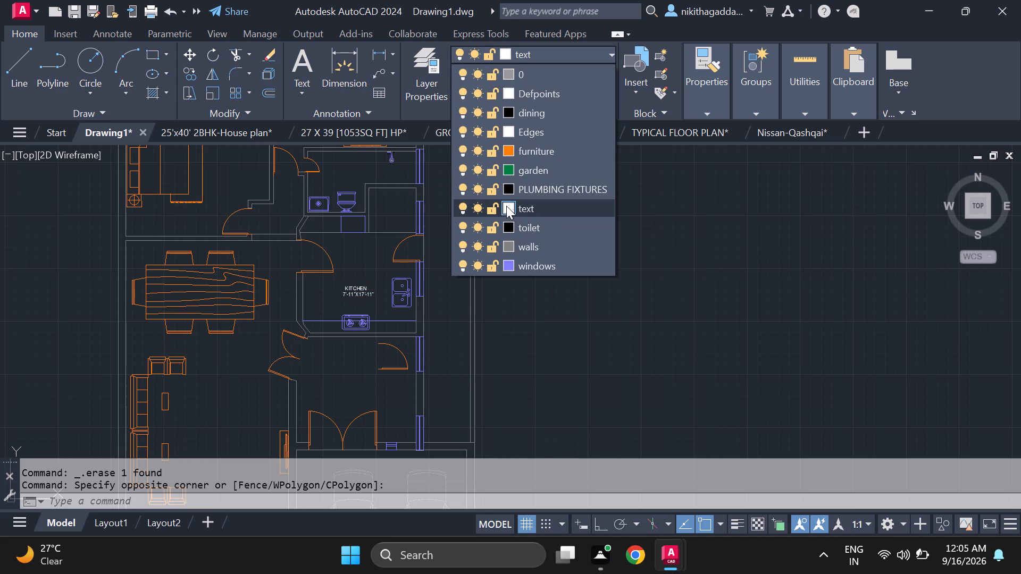
{"action": "left_click", "coordinate": [337, 223]}
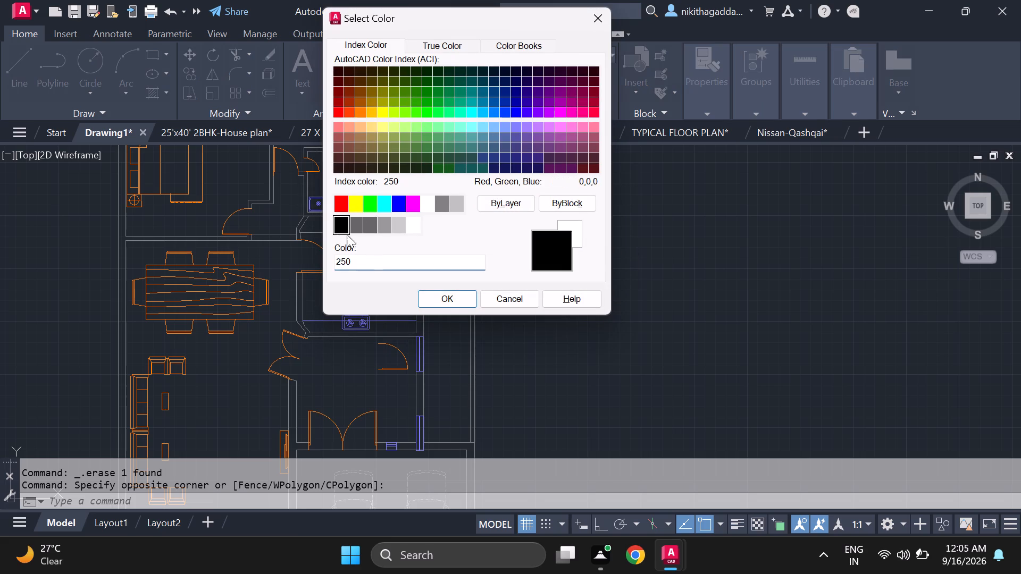
{"action": "left_click", "coordinate": [446, 296]}
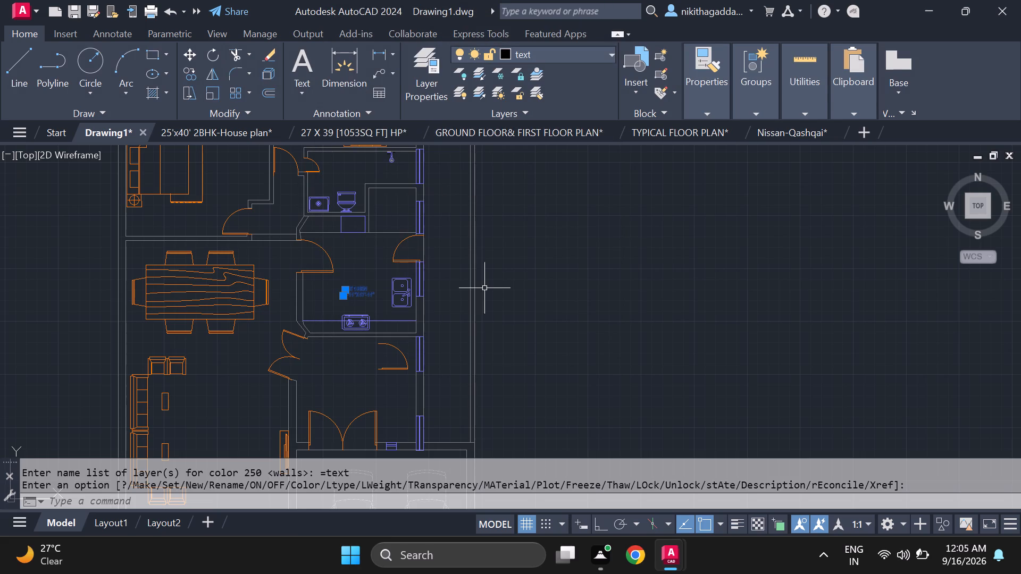
{"action": "key", "text": "Escape"}
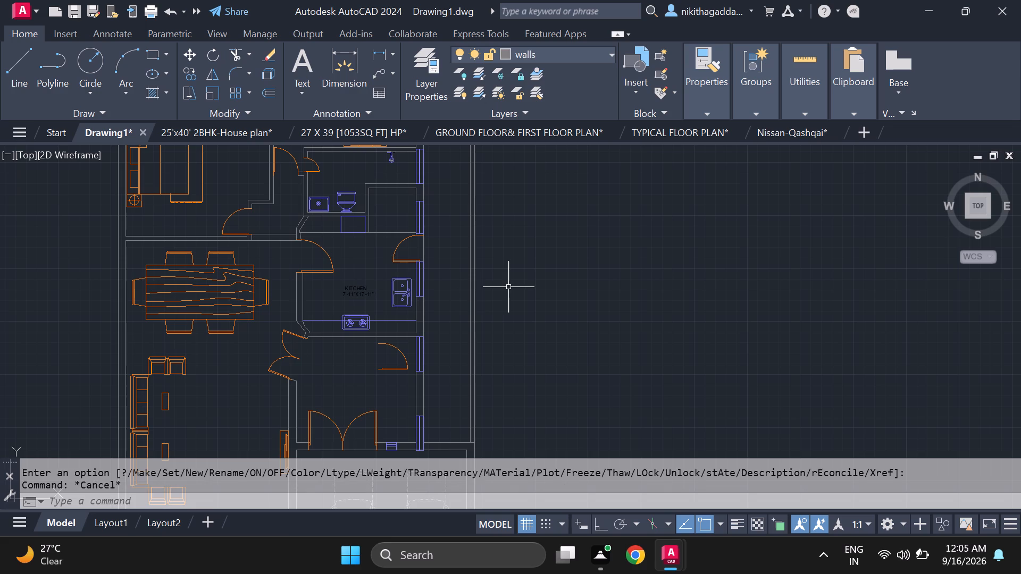
Edit the size line of the kitchen label to read 10'-3"X11'-6".
{"action": "scroll", "coordinate": [331, 293], "scroll_direction": "up", "scroll_amount": 4}
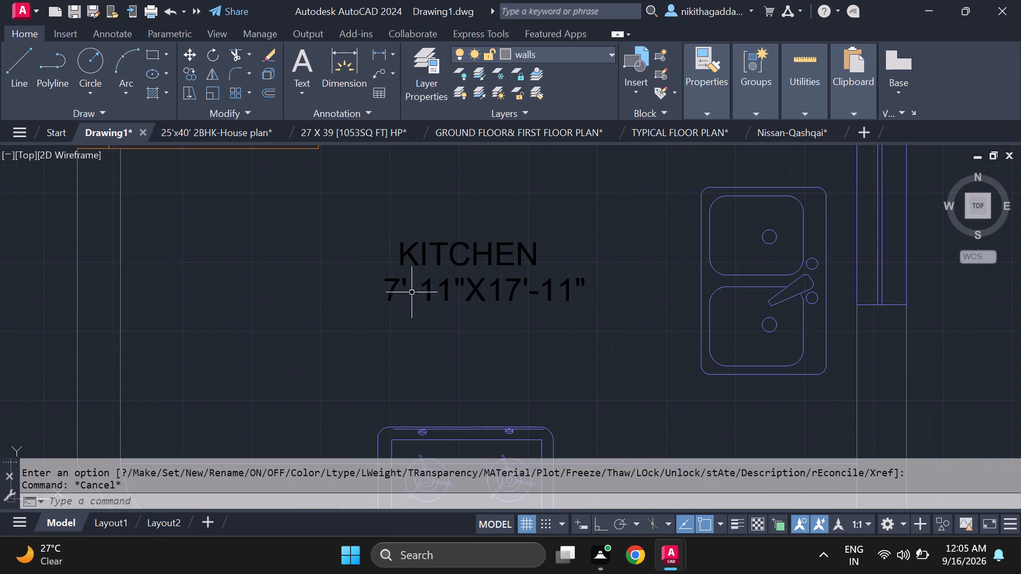
{"action": "double_click", "coordinate": [434, 286]}
{"action": "double_click", "coordinate": [429, 294]}
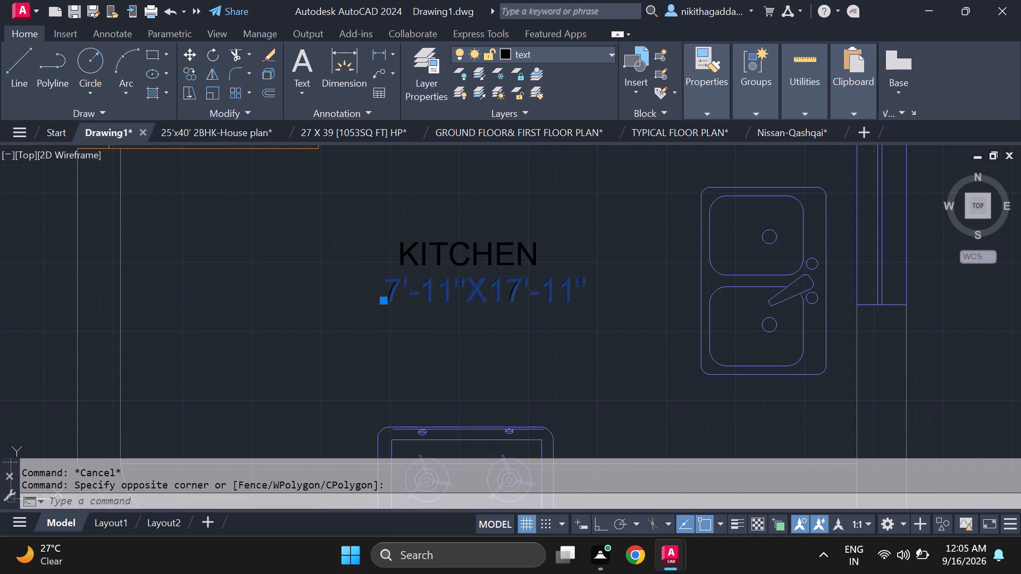
{"action": "double_click", "coordinate": [429, 294]}
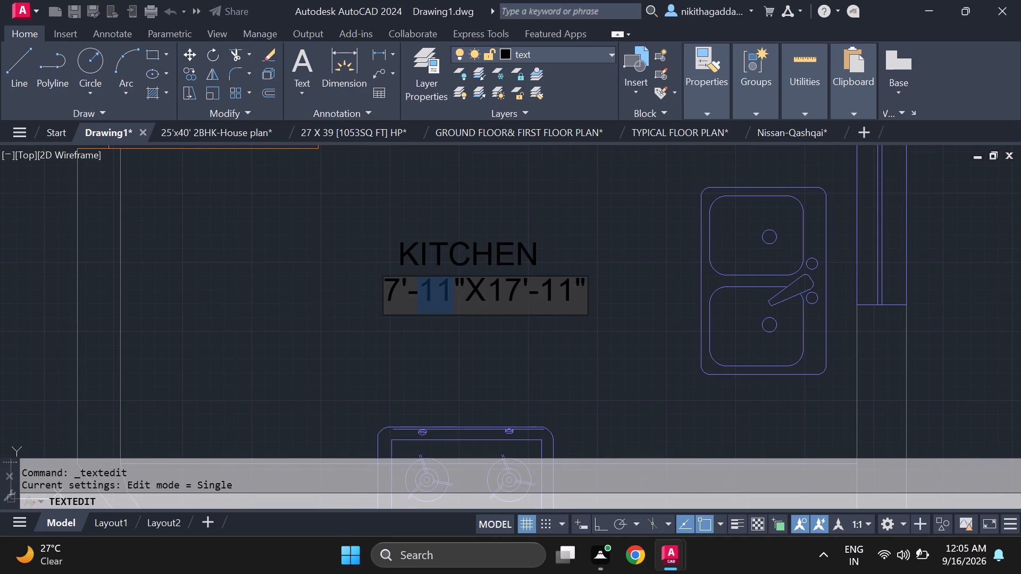
{"action": "left_click", "coordinate": [401, 294]}
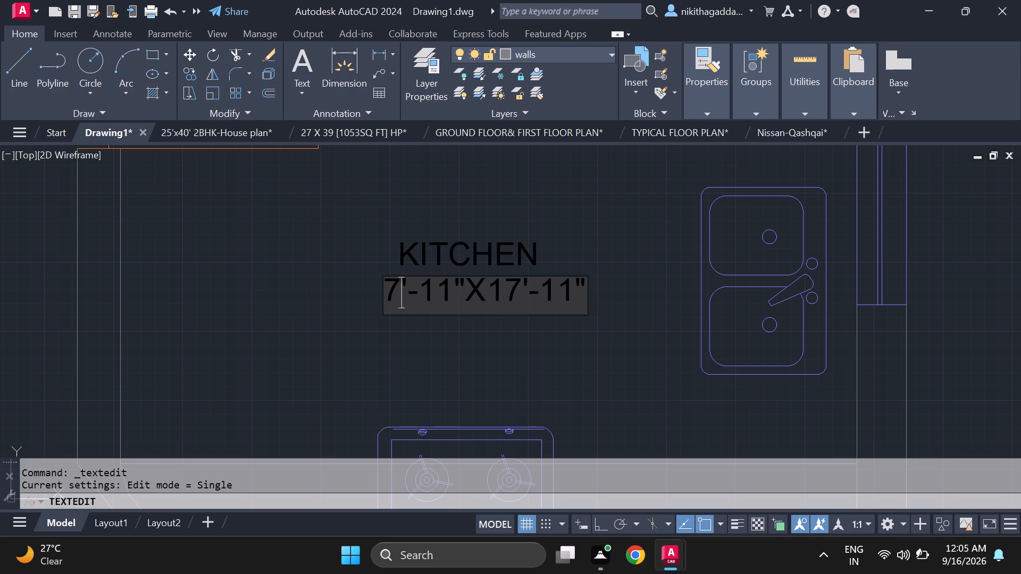
{"action": "key", "text": "Delete"}
{"action": "key", "text": "1"}
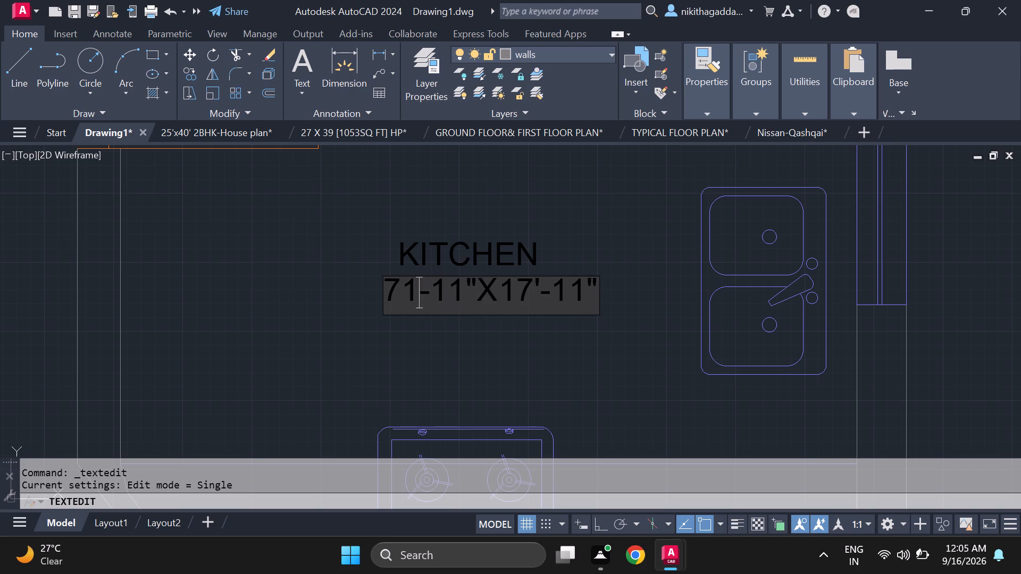
{"action": "key", "text": "BackSpace"}
{"action": "key", "text": "BackSpace"}
{"action": "key", "text": "1"}
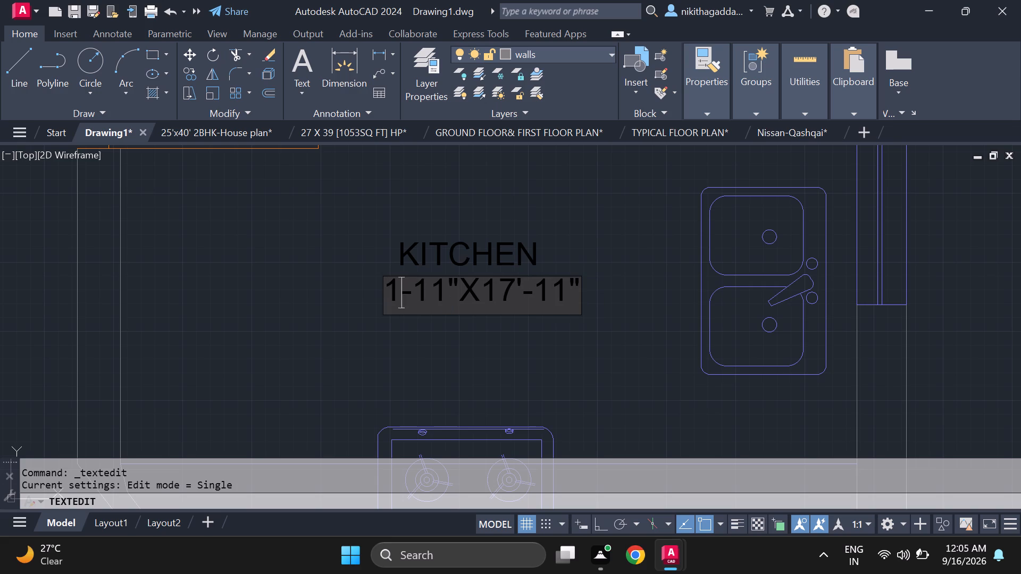
{"action": "type", "text": "0'"}
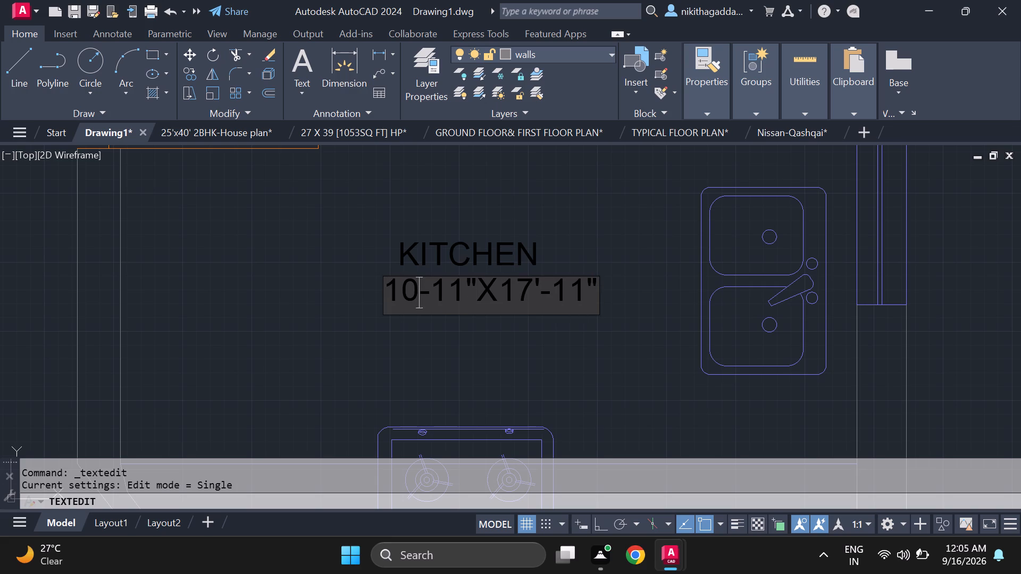
{"action": "left_click", "coordinate": [471, 294]}
{"action": "key", "text": "BackSpace"}
{"action": "key", "text": "BackSpace"}
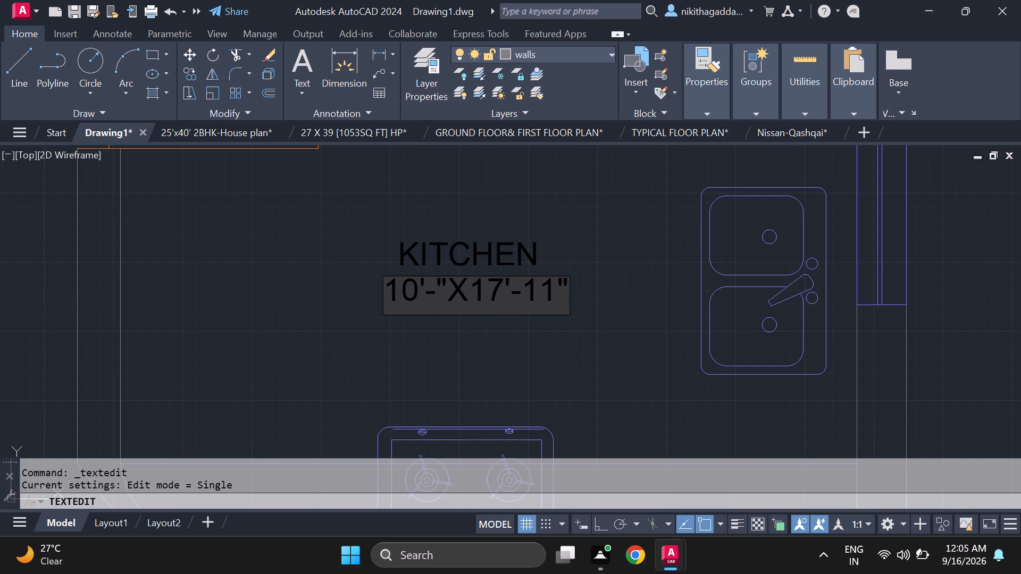
{"action": "key", "text": "3"}
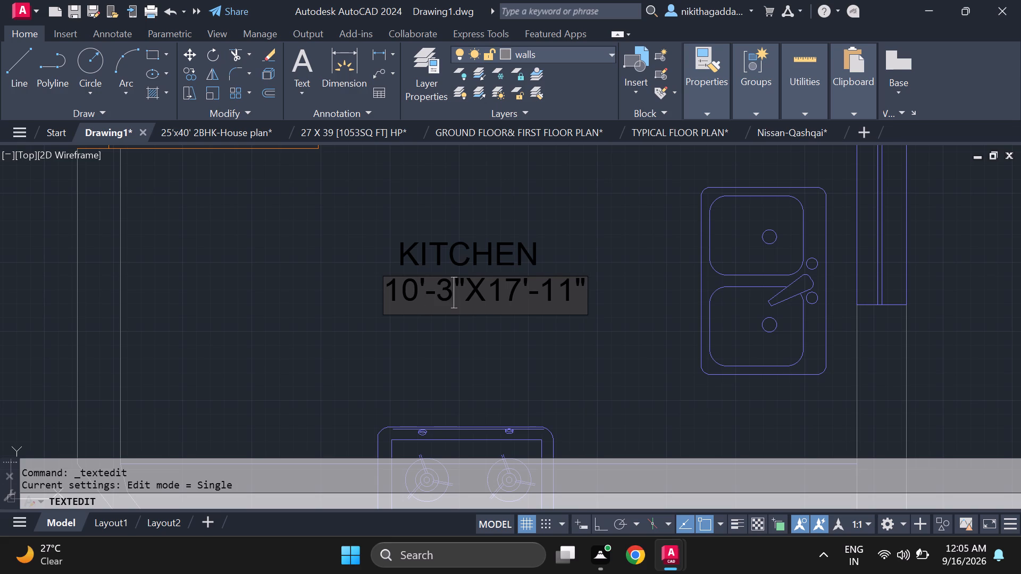
{"action": "left_click", "coordinate": [514, 292]}
{"action": "key", "text": "BackSpace"}
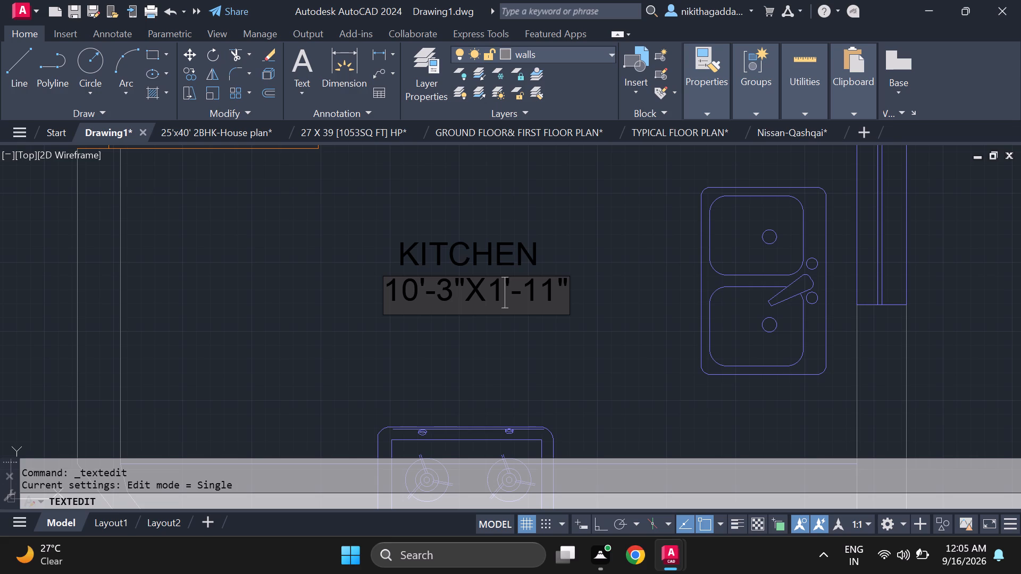
{"action": "key", "text": "1"}
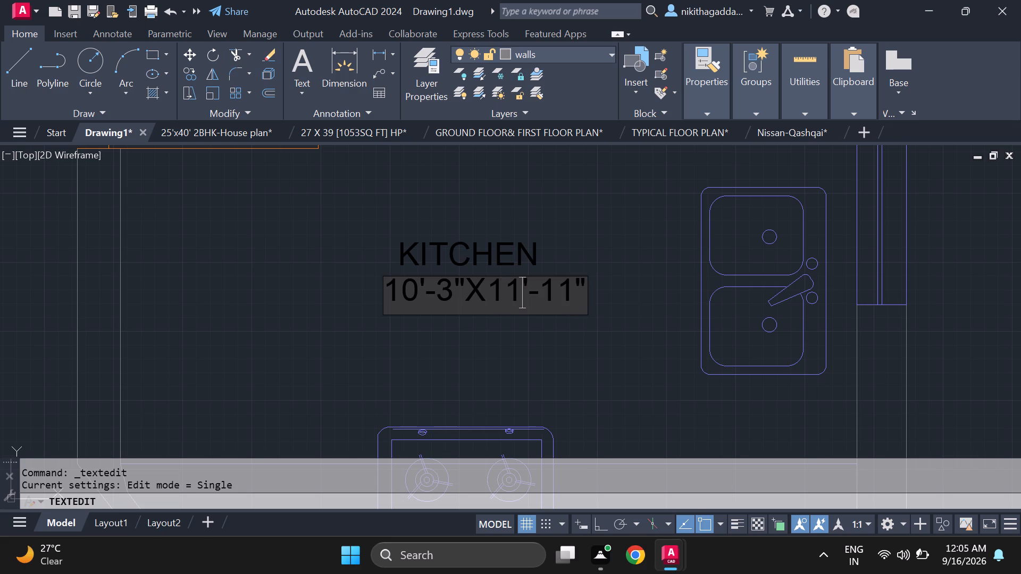
{"action": "left_click", "coordinate": [573, 291]}
{"action": "key", "text": "BackSpace"}
{"action": "key", "text": "BackSpace"}
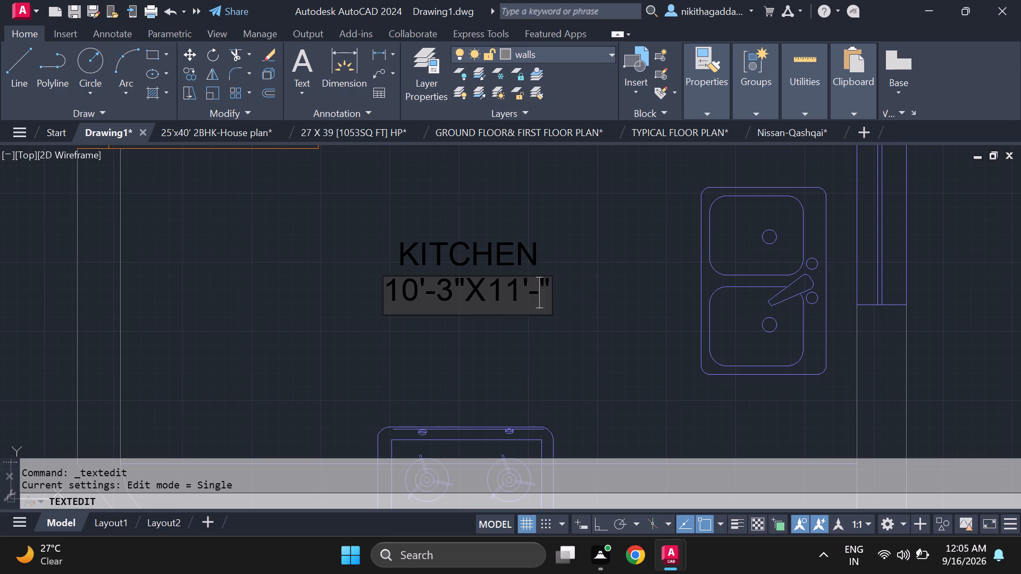
{"action": "key", "text": "6"}
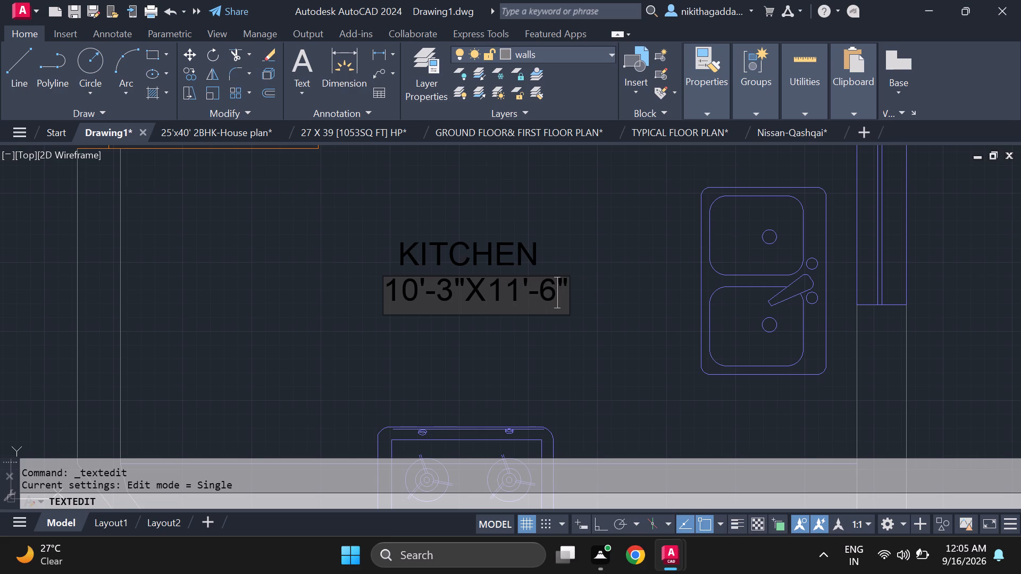
{"action": "key", "text": "Return"}
Copy the kitchen's two-line name and size label into the entrance room and the living area.
{"action": "scroll", "coordinate": [553, 189], "scroll_direction": "down", "scroll_amount": 3}
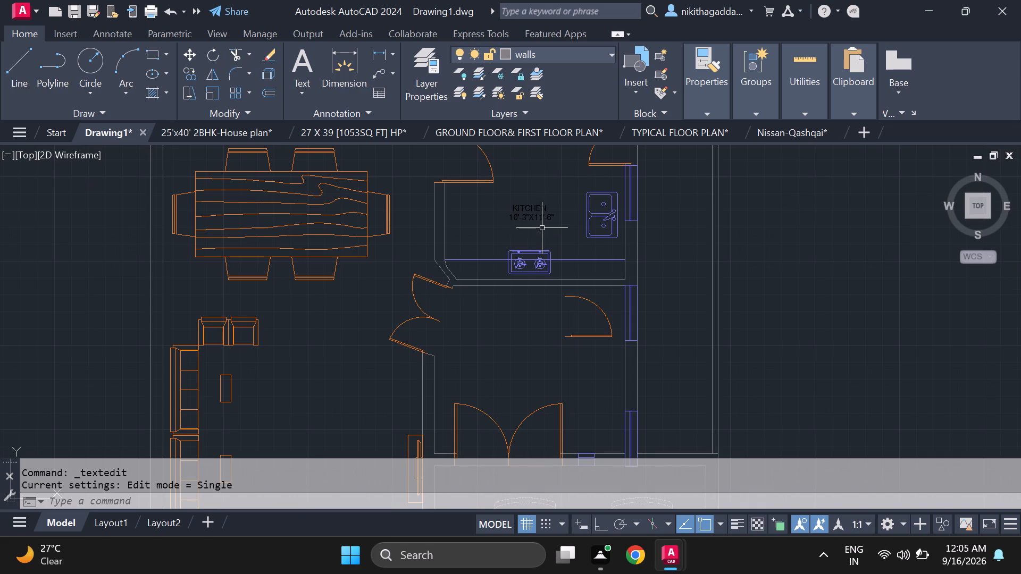
{"action": "middle_click_drag", "start_coordinate": [552, 202], "coordinate": [552, 228]}
{"action": "left_click", "coordinate": [556, 206]}
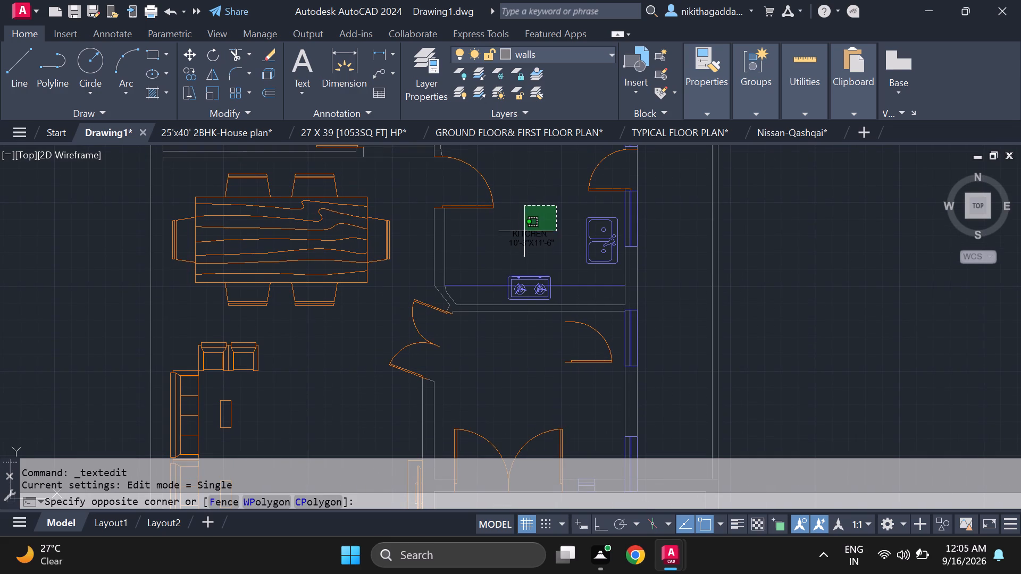
{"action": "left_click", "coordinate": [505, 252]}
{"action": "key", "text": "c"}
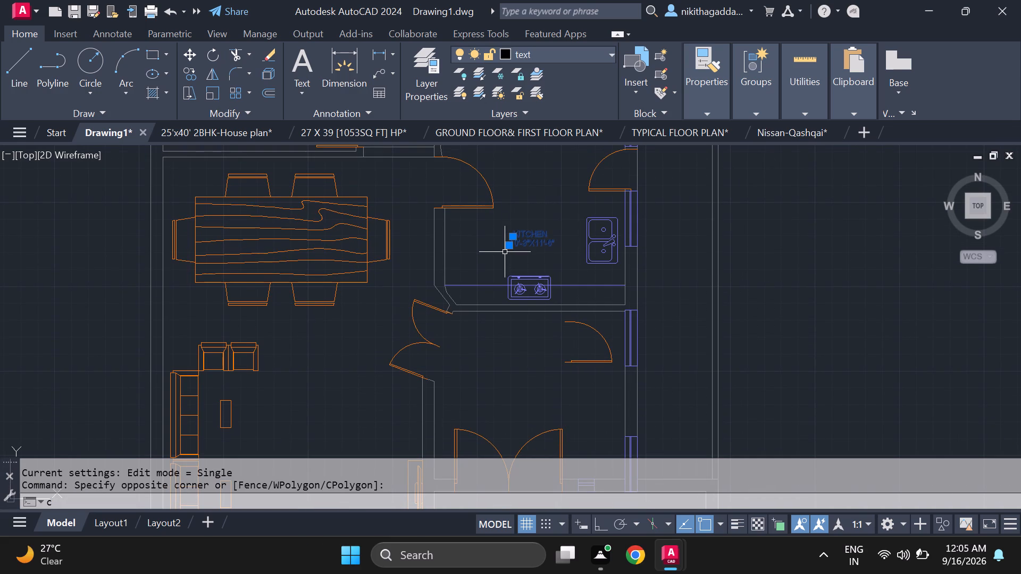
{"action": "key", "text": "o"}
{"action": "key", "text": "Return"}
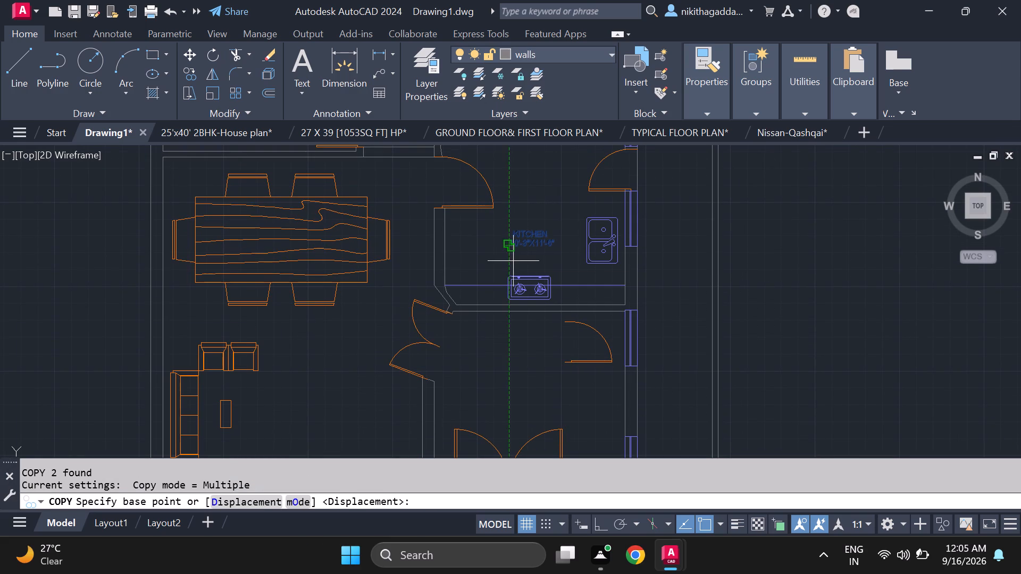
{"action": "left_click", "coordinate": [521, 247]}
{"action": "middle_click_drag", "start_coordinate": [477, 402], "coordinate": [495, 305]}
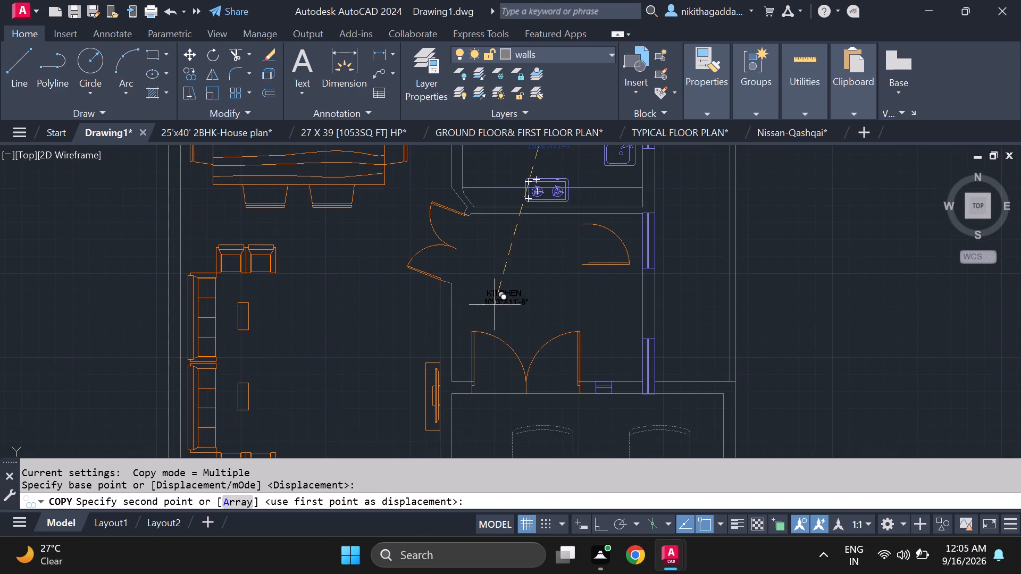
{"action": "left_click", "coordinate": [515, 294]}
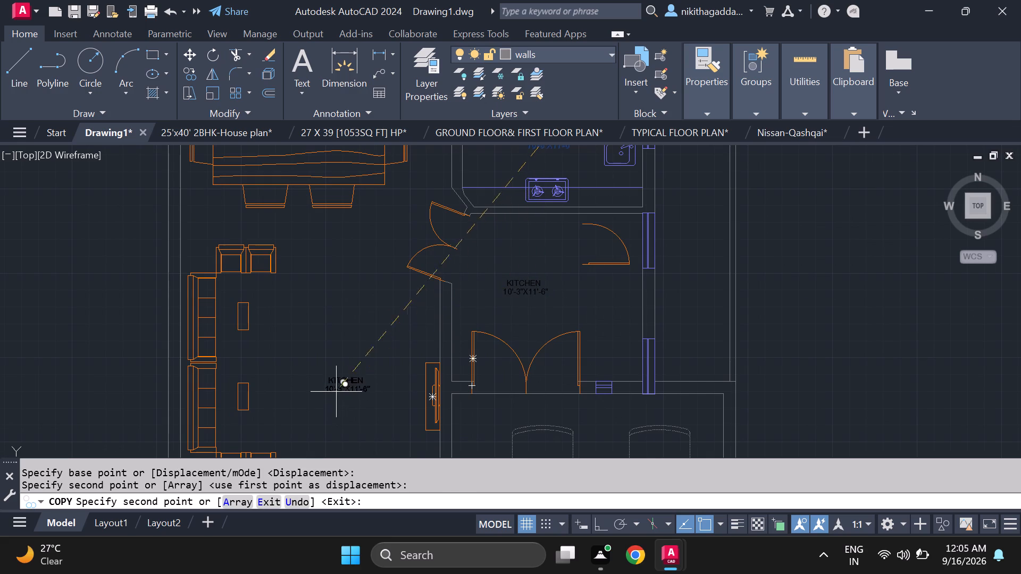
{"action": "left_click", "coordinate": [292, 372]}
Place further copies of the kitchen label in the front garden above the trees and in the car parking area.
{"action": "scroll", "coordinate": [366, 297], "scroll_direction": "down", "scroll_amount": 2}
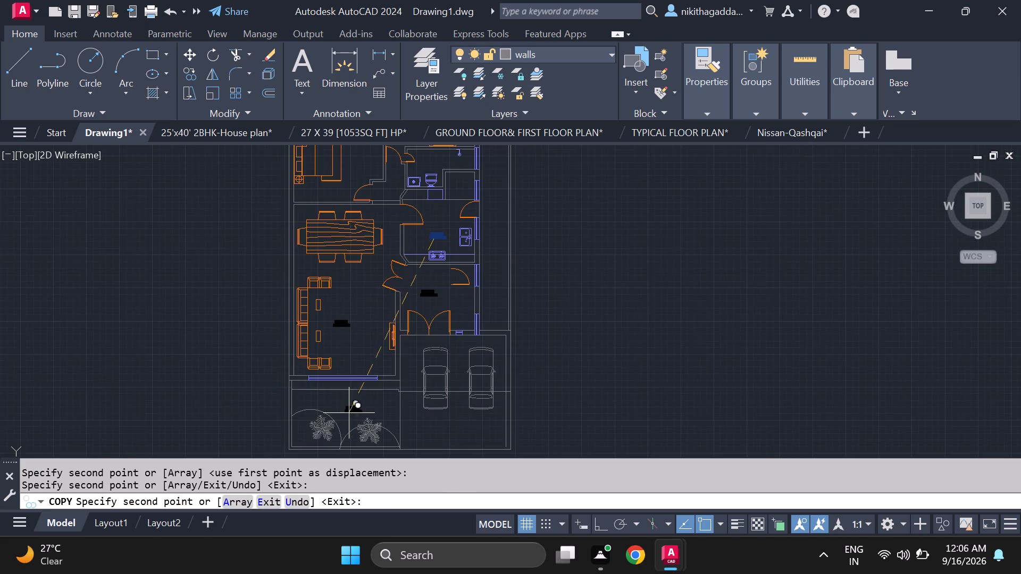
{"action": "scroll", "coordinate": [347, 420], "scroll_direction": "up", "scroll_amount": 2}
{"action": "left_click", "coordinate": [338, 401]}
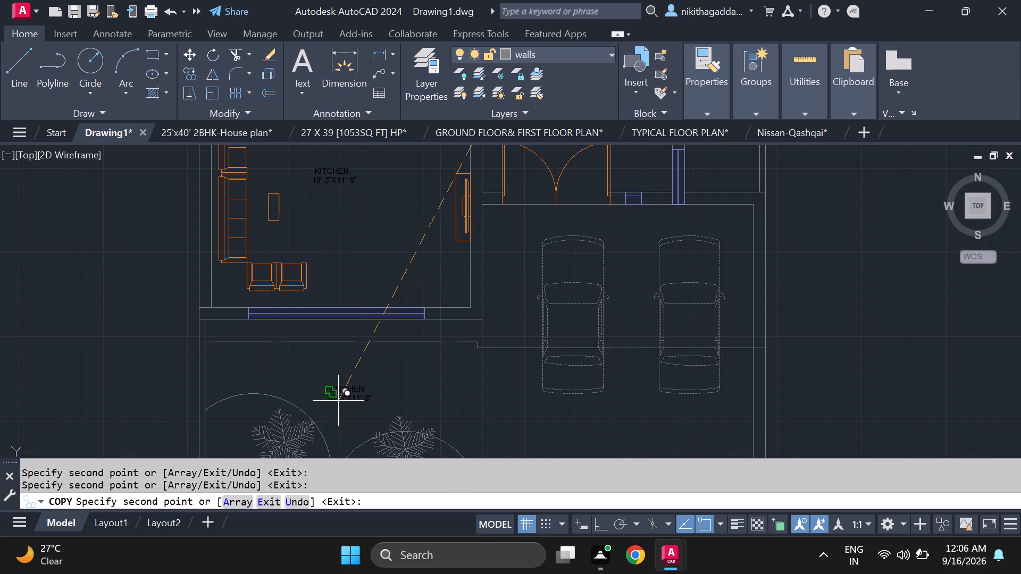
{"action": "middle_click_drag", "start_coordinate": [499, 391], "coordinate": [492, 442]}
{"action": "scroll", "coordinate": [501, 421], "scroll_direction": "up", "scroll_amount": 1}
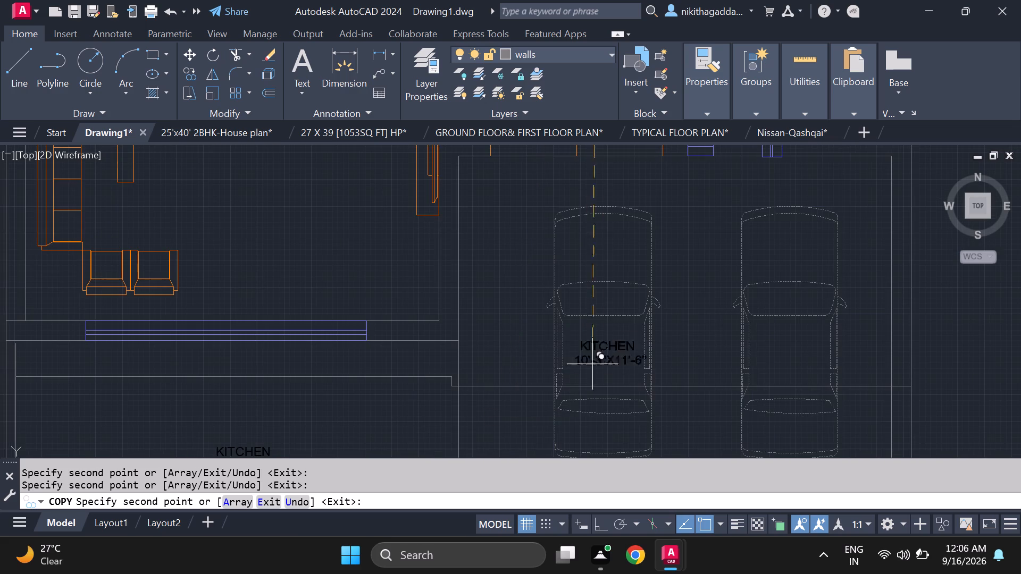
{"action": "left_click", "coordinate": [587, 347]}
Place another copy of the kitchen label in the bathroom next to the kitchen, above the toilet.
{"action": "scroll", "coordinate": [656, 361], "scroll_direction": "down", "scroll_amount": 2}
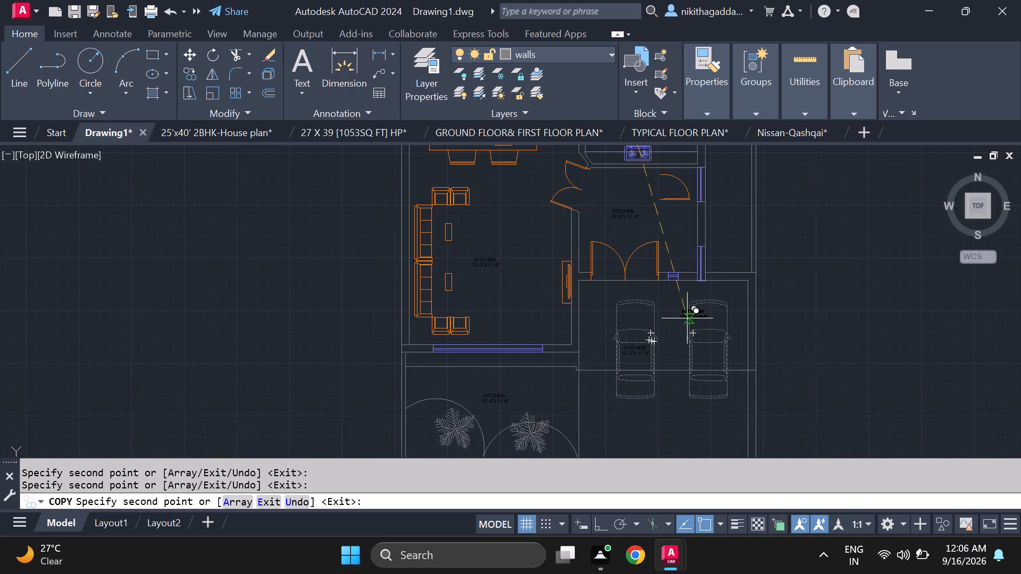
{"action": "middle_click_drag", "start_coordinate": [672, 292], "coordinate": [633, 421]}
{"action": "middle_click", "coordinate": [633, 424]}
{"action": "middle_click_drag", "start_coordinate": [645, 339], "coordinate": [633, 379]}
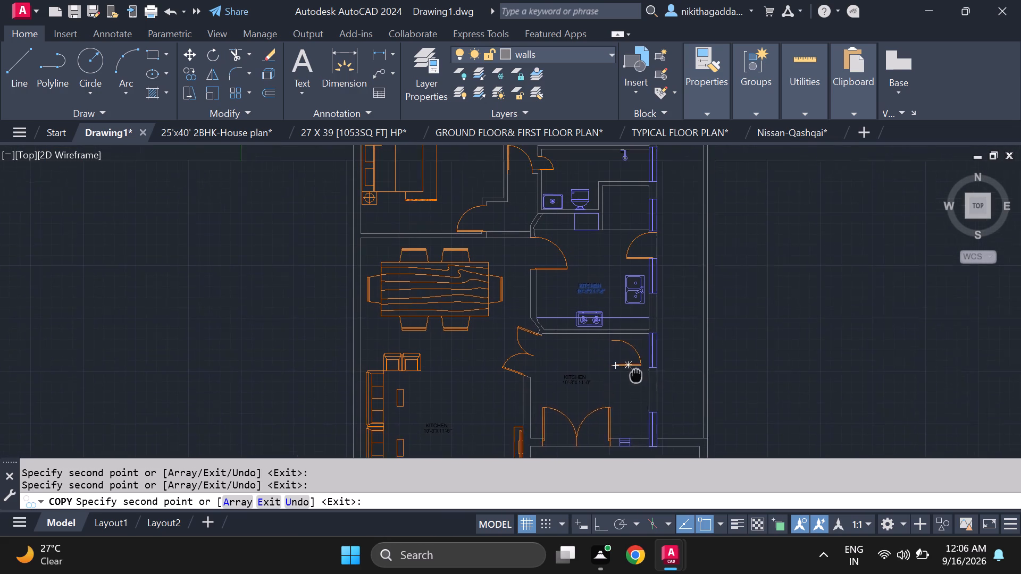
{"action": "middle_click_drag", "start_coordinate": [633, 379], "coordinate": [630, 392]}
{"action": "middle_click_drag", "start_coordinate": [605, 295], "coordinate": [602, 349]}
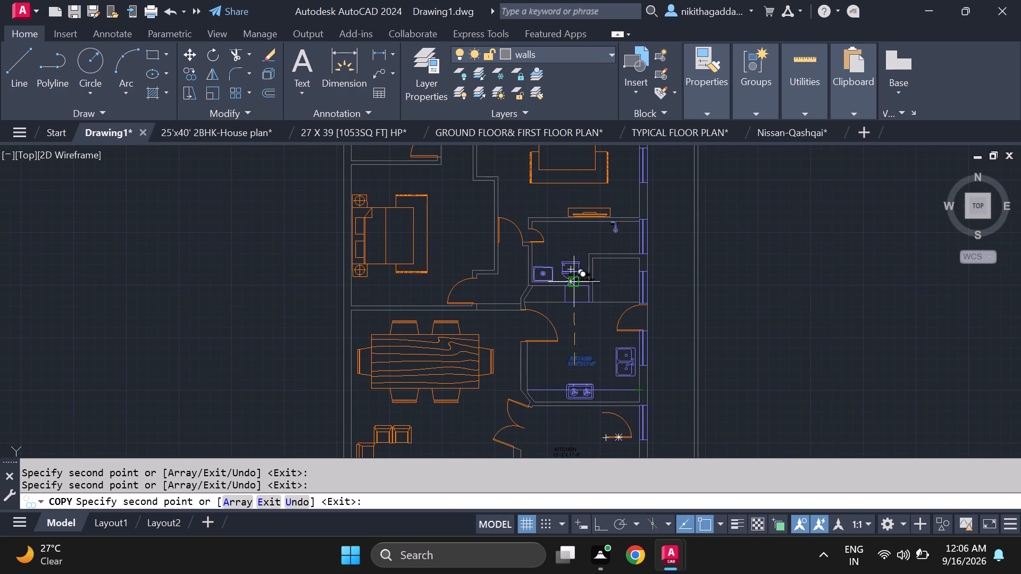
{"action": "middle_click_drag", "start_coordinate": [575, 301], "coordinate": [571, 351]}
{"action": "scroll", "coordinate": [560, 306], "scroll_direction": "up", "scroll_amount": 2}
{"action": "left_click", "coordinate": [553, 288]}
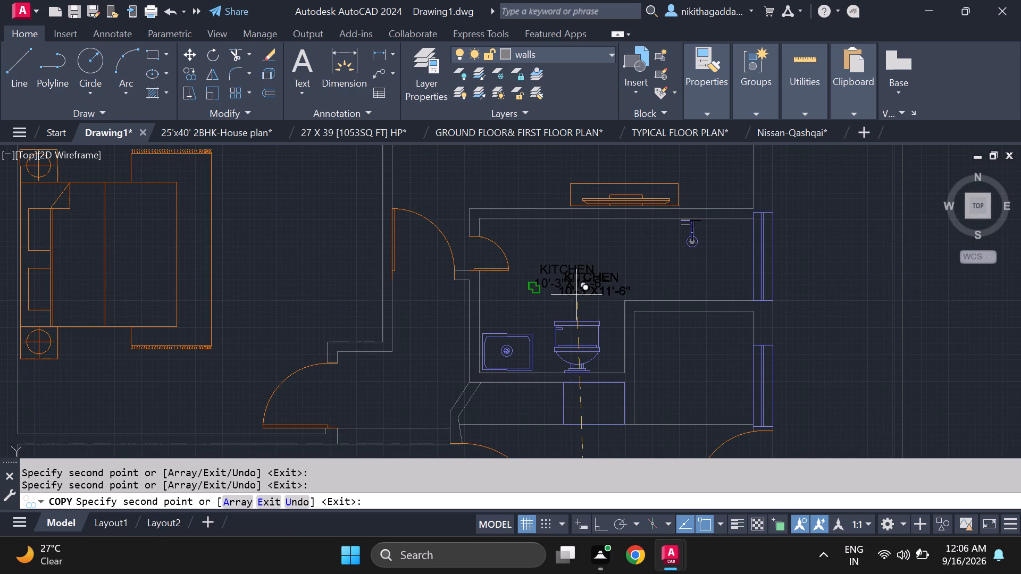
Place copies of the kitchen label beside the bed in the bedroom above the dining area and in the bathroom adjoining it.
{"action": "scroll", "coordinate": [585, 303], "scroll_direction": "down", "scroll_amount": 2}
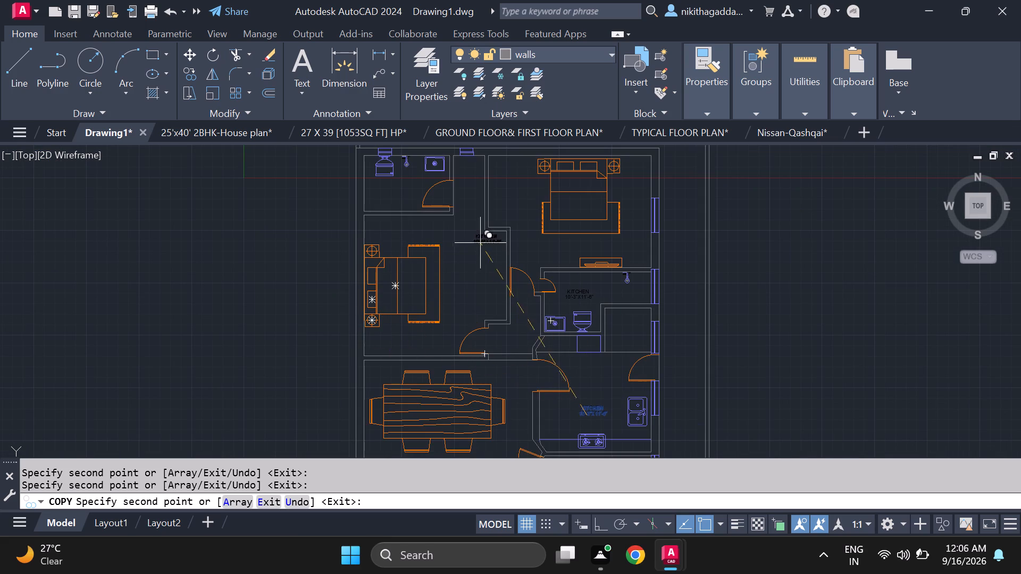
{"action": "left_click", "coordinate": [464, 270]}
{"action": "middle_click_drag", "start_coordinate": [471, 257], "coordinate": [479, 373]}
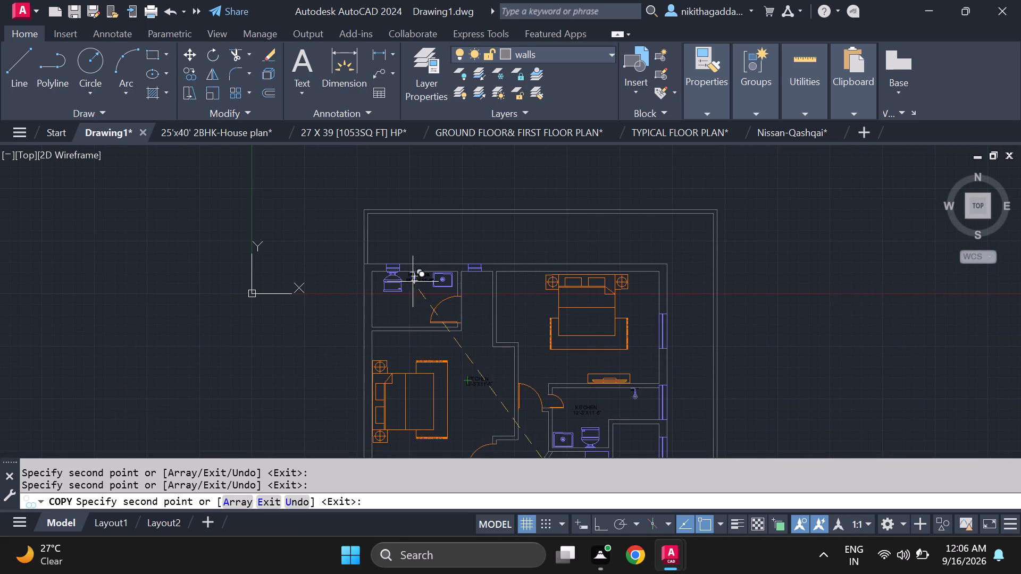
{"action": "scroll", "coordinate": [408, 288], "scroll_direction": "up", "scroll_amount": 2}
{"action": "left_click", "coordinate": [391, 342]}
Place a last copy of the kitchen label in the other bedroom, between the bed and the TV unit, and end copying.
{"action": "middle_click_drag", "start_coordinate": [539, 339], "coordinate": [483, 313]}
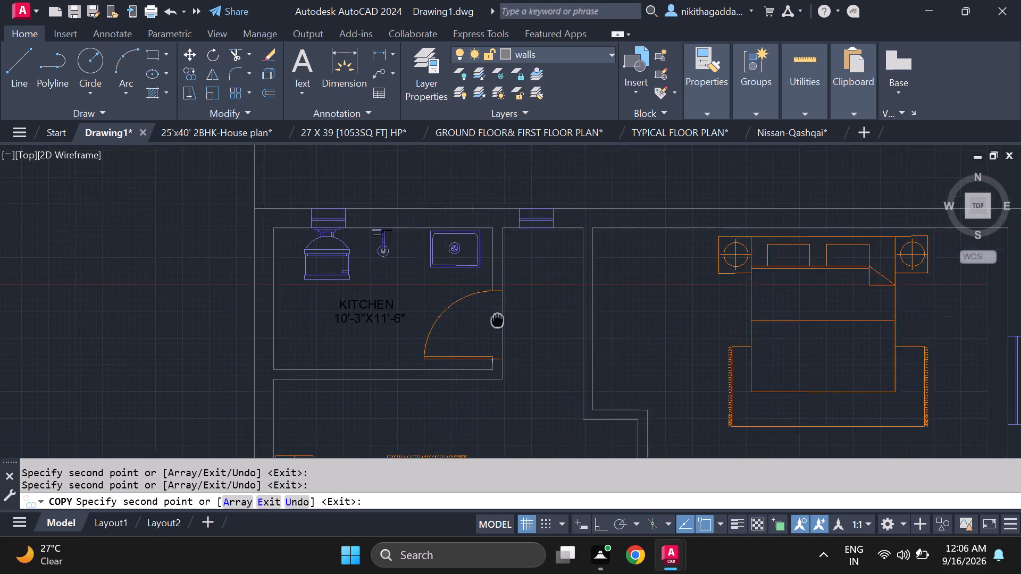
{"action": "middle_click_drag", "start_coordinate": [483, 313], "coordinate": [400, 302]}
{"action": "middle_click_drag", "start_coordinate": [691, 385], "coordinate": [691, 241]}
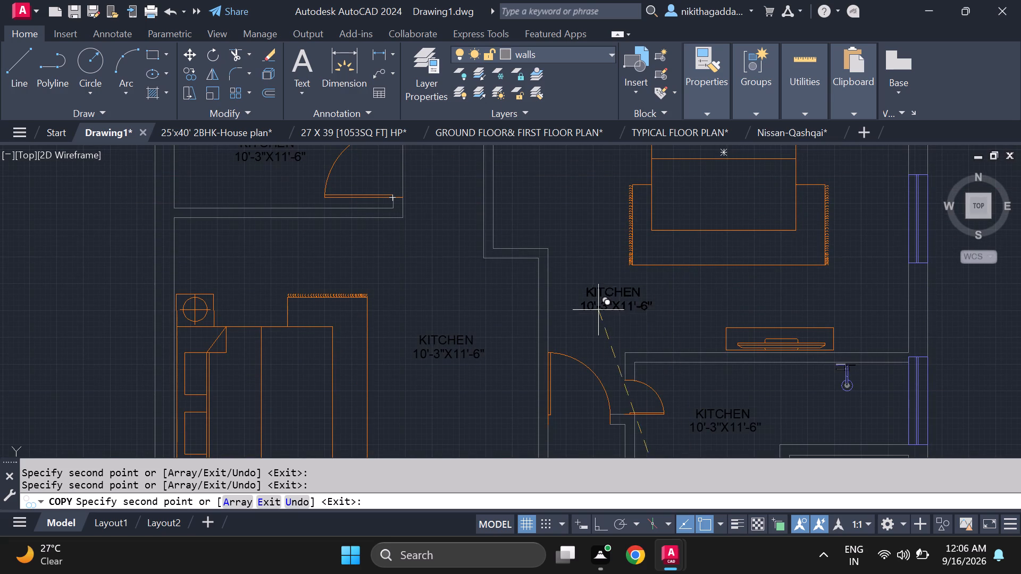
{"action": "left_click", "coordinate": [600, 302]}
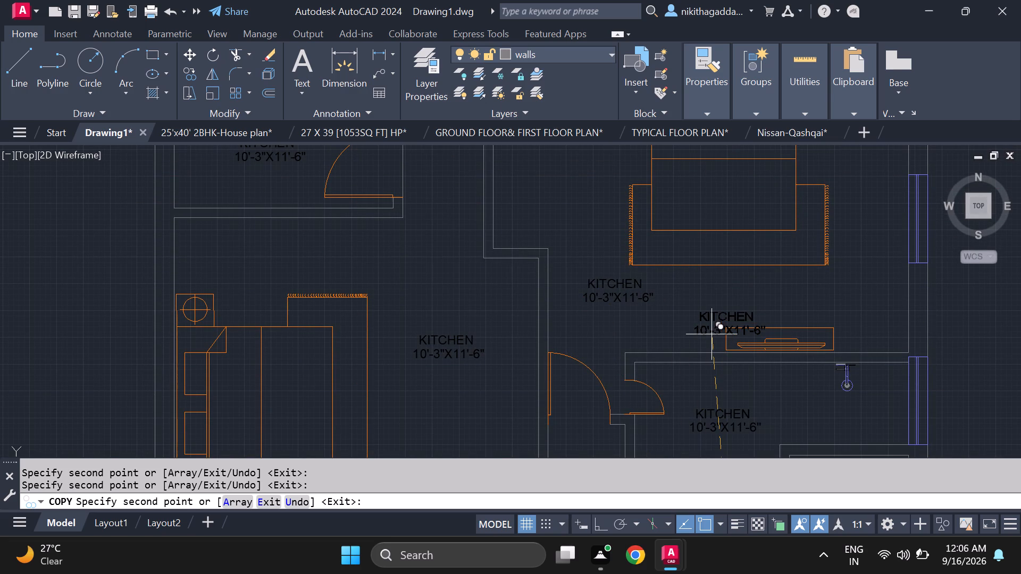
{"action": "key", "text": "Escape"}
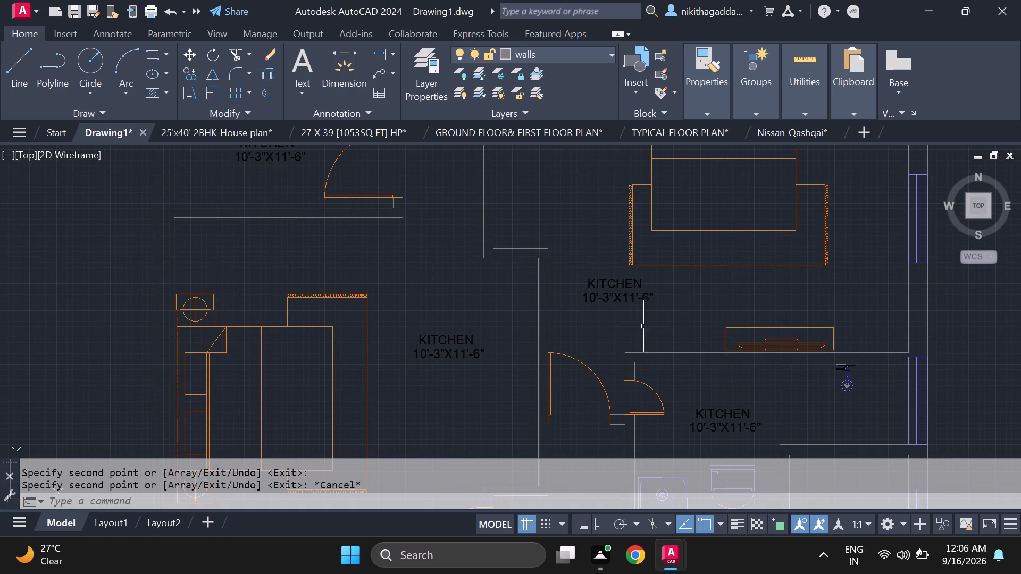
Change the name line of the copied label in the bedroom with the TV unit to BED.
{"action": "scroll", "coordinate": [601, 303], "scroll_direction": "up", "scroll_amount": 2}
{"action": "double_click", "coordinate": [632, 258]}
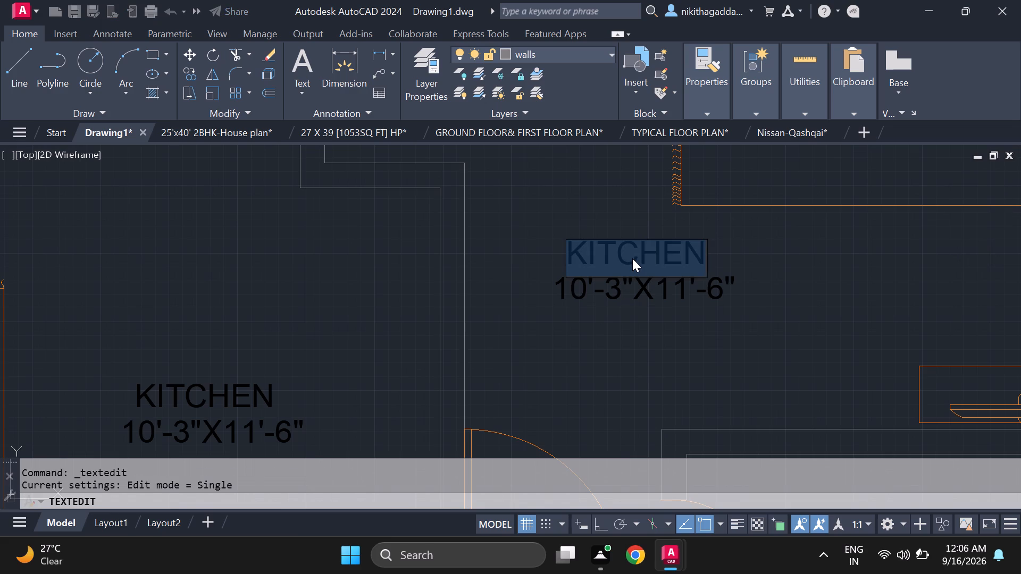
{"action": "key", "text": "Delete"}
{"action": "type", "text": "be"}
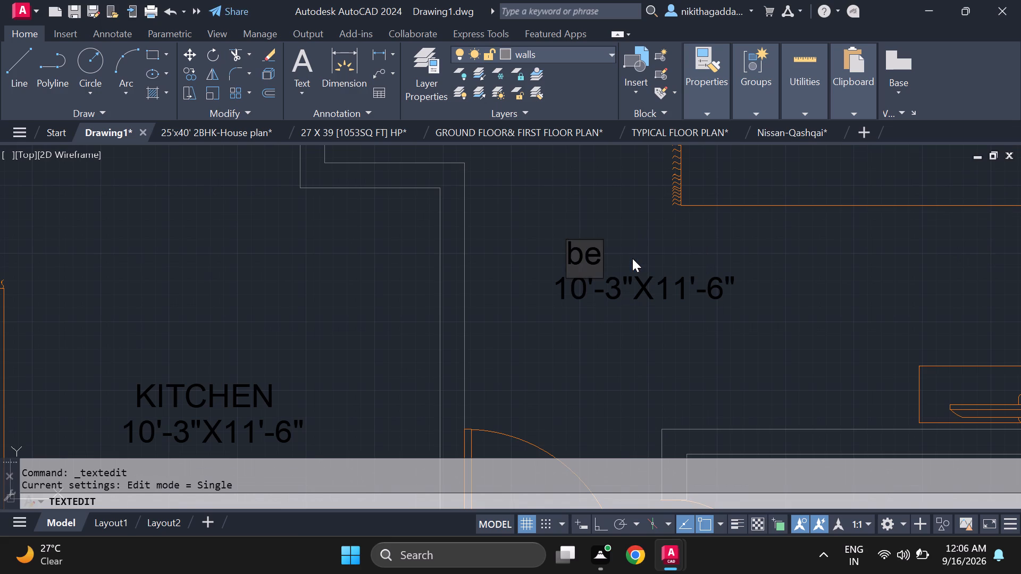
{"action": "key", "text": "BackSpace"}
{"action": "key", "text": "BackSpace"}
{"action": "key", "text": "BackSpace"}
{"action": "key", "text": "BackSpace"}
{"action": "key", "text": "BackSpace"}
{"action": "key", "text": "BackSpace"}
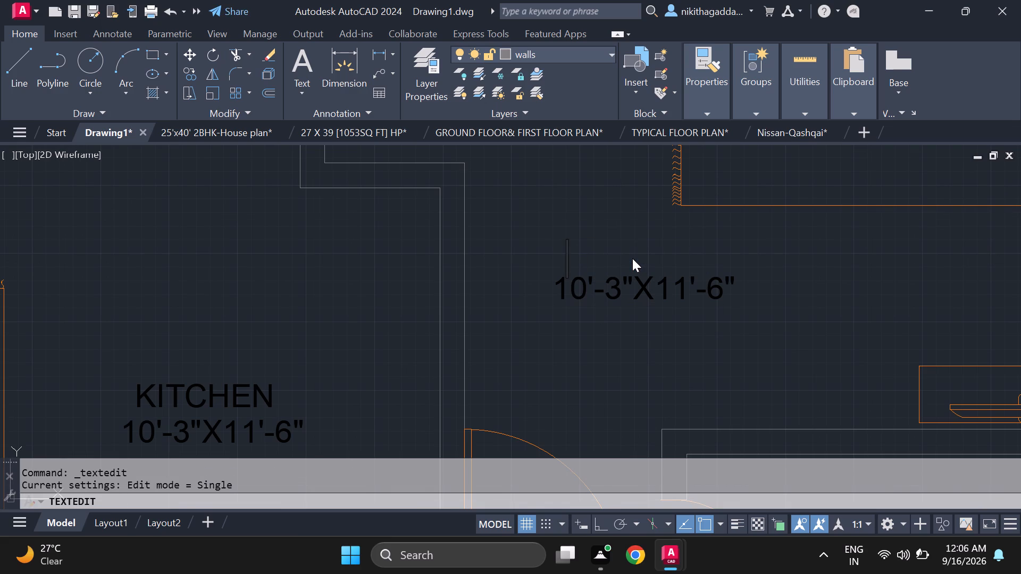
{"action": "type", "text": "BED"}
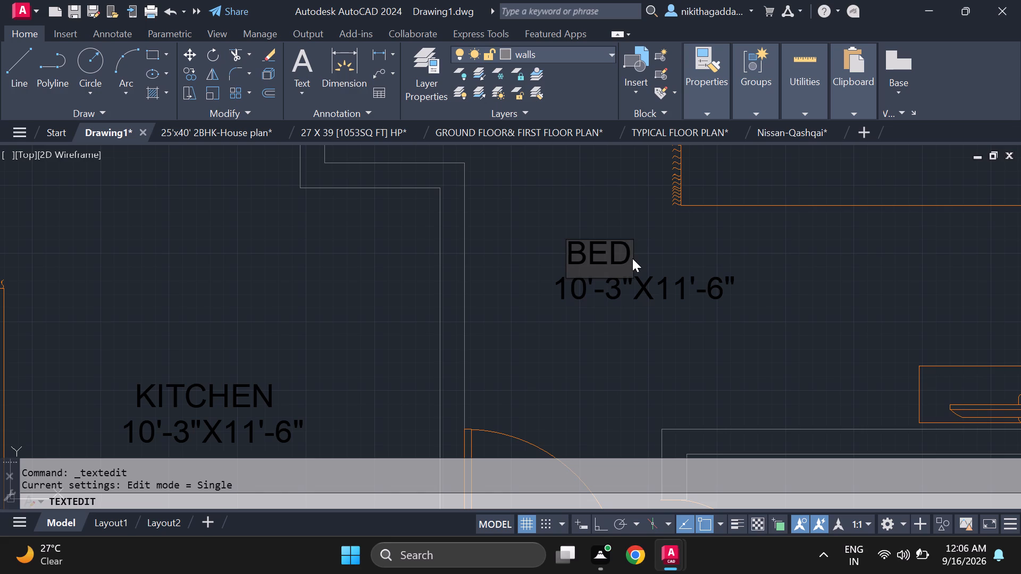
{"action": "key", "text": "Return"}
Edit the size line under the BED label to read 14'-0"X11'-1.5"".
{"action": "key", "text": "Return"}
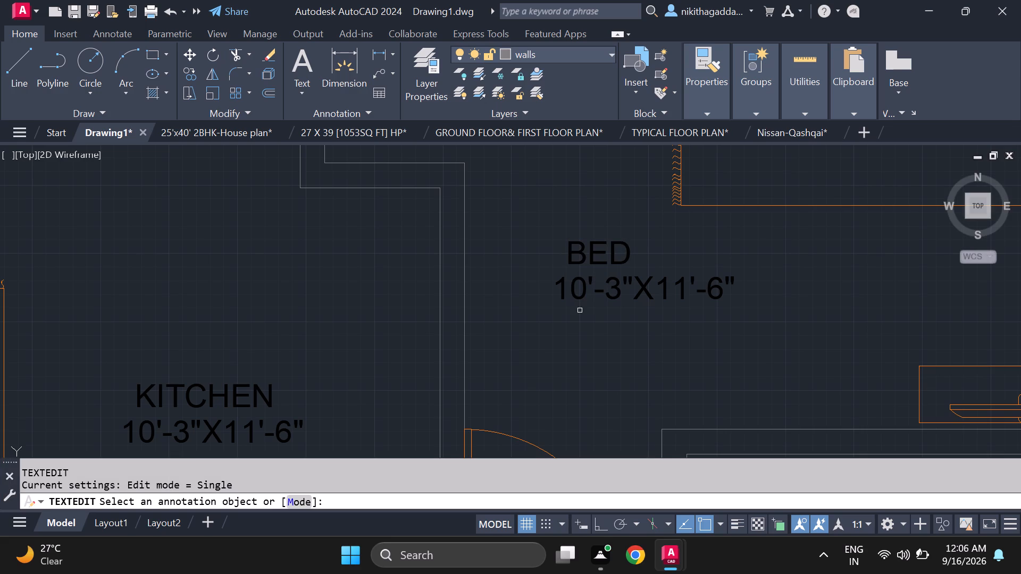
{"action": "left_click", "coordinate": [576, 283]}
{"action": "left_click", "coordinate": [588, 292]}
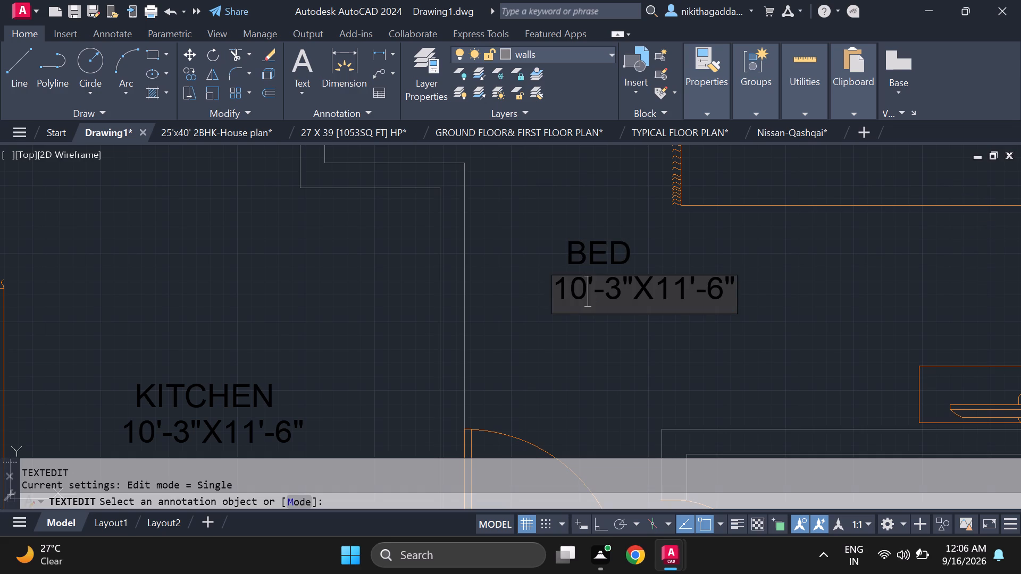
{"action": "key", "text": "BackSpace"}
{"action": "key", "text": "4"}
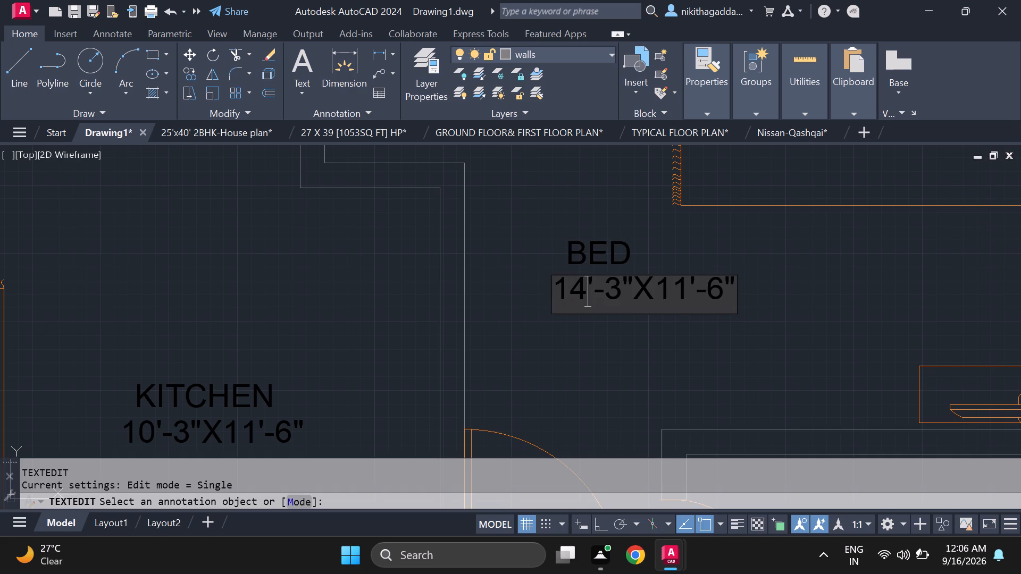
{"action": "left_click", "coordinate": [624, 291]}
{"action": "key", "text": "BackSpace"}
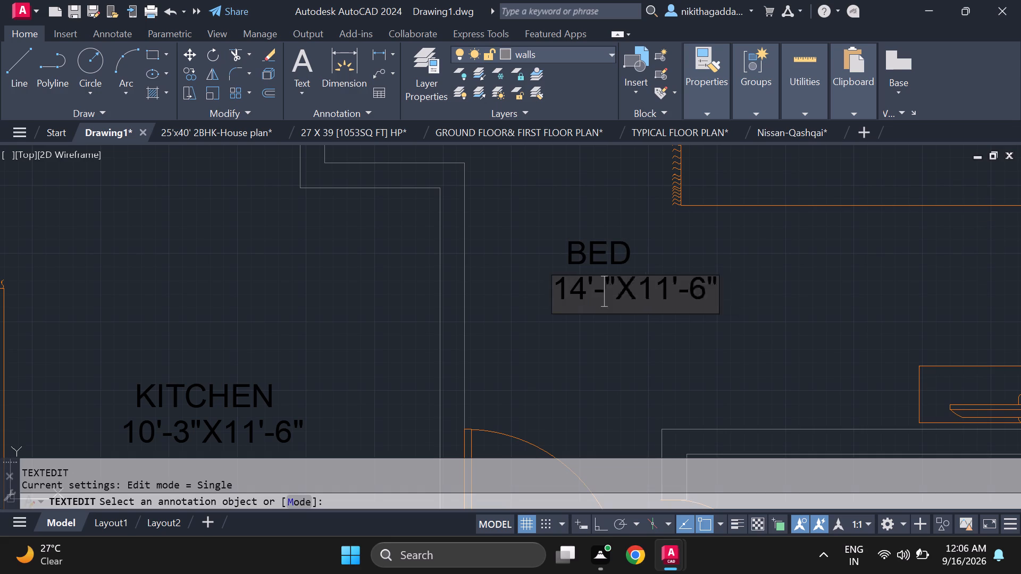
{"action": "key", "text": "0"}
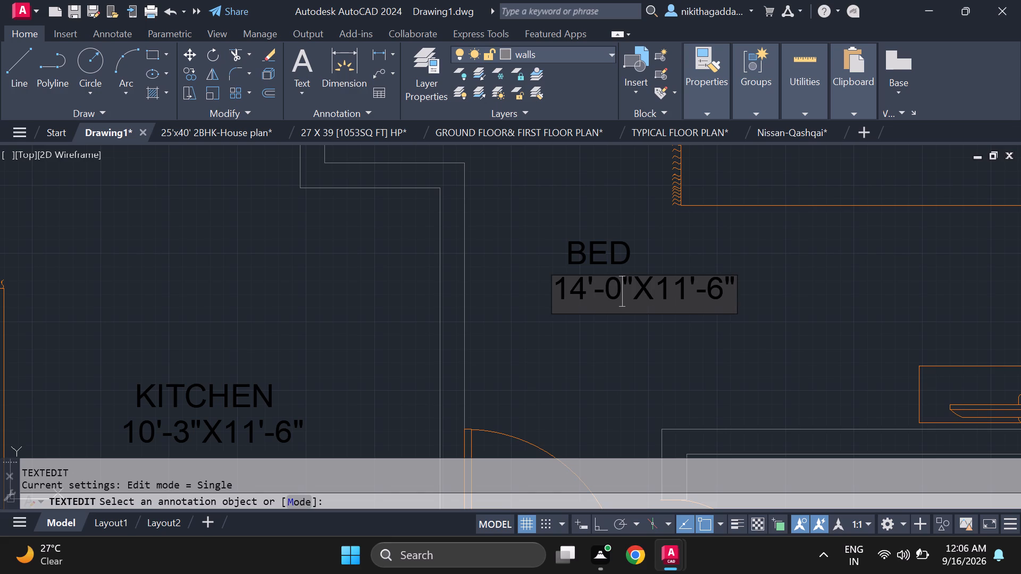
{"action": "left_click", "coordinate": [718, 281]}
{"action": "key", "text": "BackSpace"}
{"action": "key", "text": "1"}
{"action": "key", "text": "period"}
{"action": "key", "text": "5"}
{"action": "key", "text": "shift+quotedbl"}
{"action": "key", "text": "Return"}
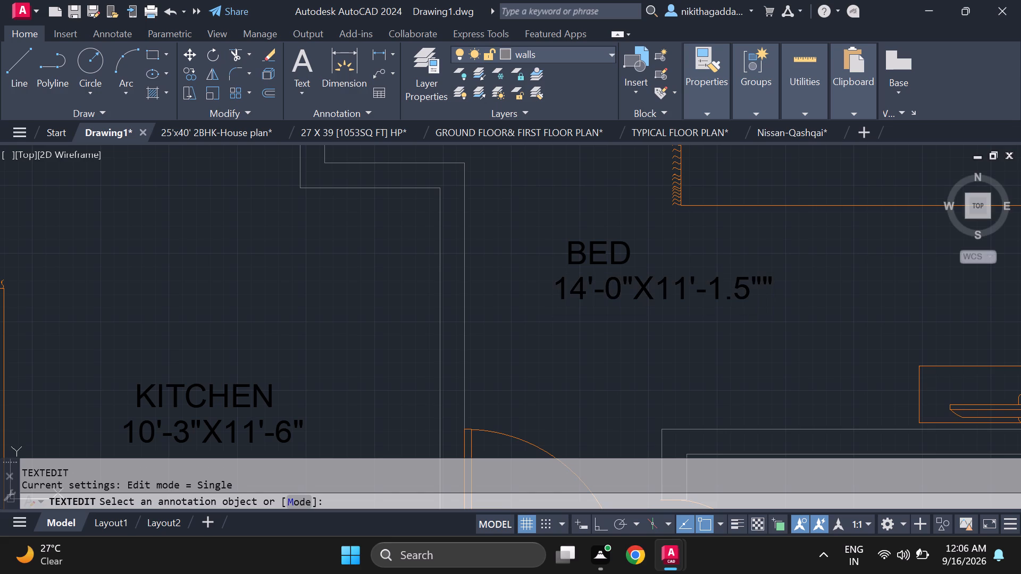
Remove the extra inch mark from the size line in the bedroom with the TV unit so it reads 14'-0"X11'-1.5".
{"action": "left_click", "coordinate": [718, 281]}
{"action": "double_click", "coordinate": [744, 282]}
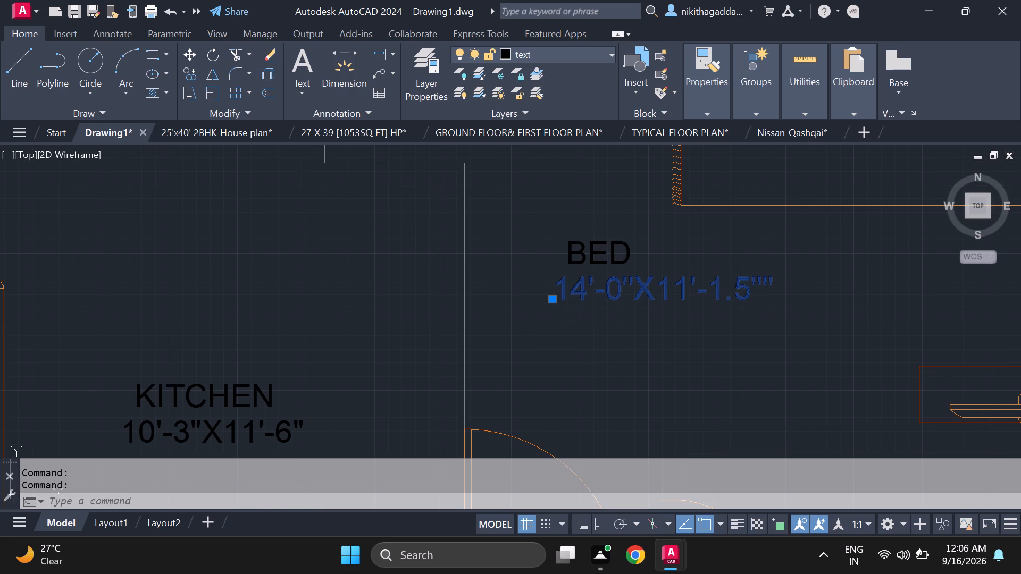
{"action": "left_click", "coordinate": [759, 274]}
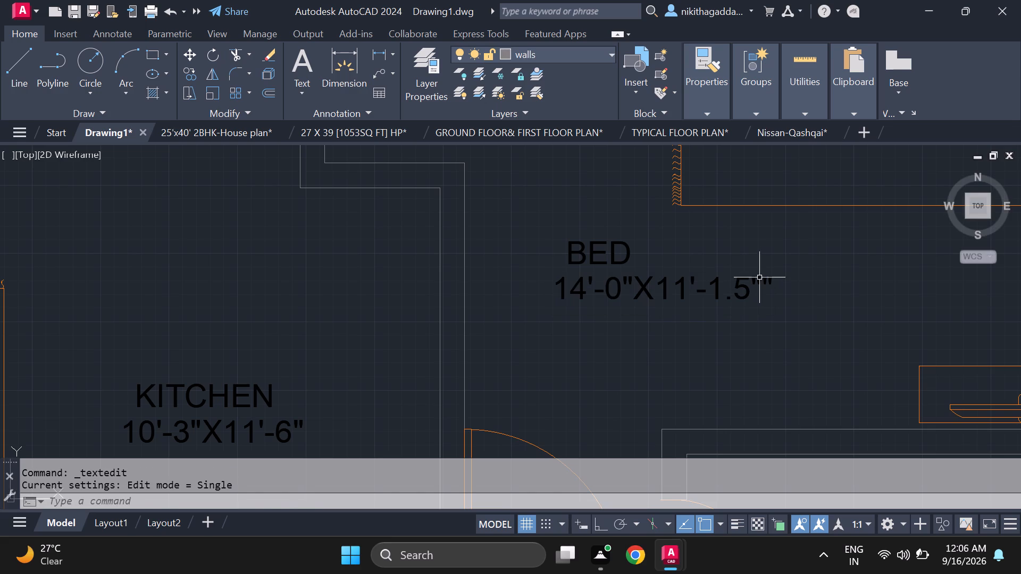
{"action": "double_click", "coordinate": [754, 291]}
{"action": "left_click", "coordinate": [754, 291]}
{"action": "double_click", "coordinate": [748, 291]}
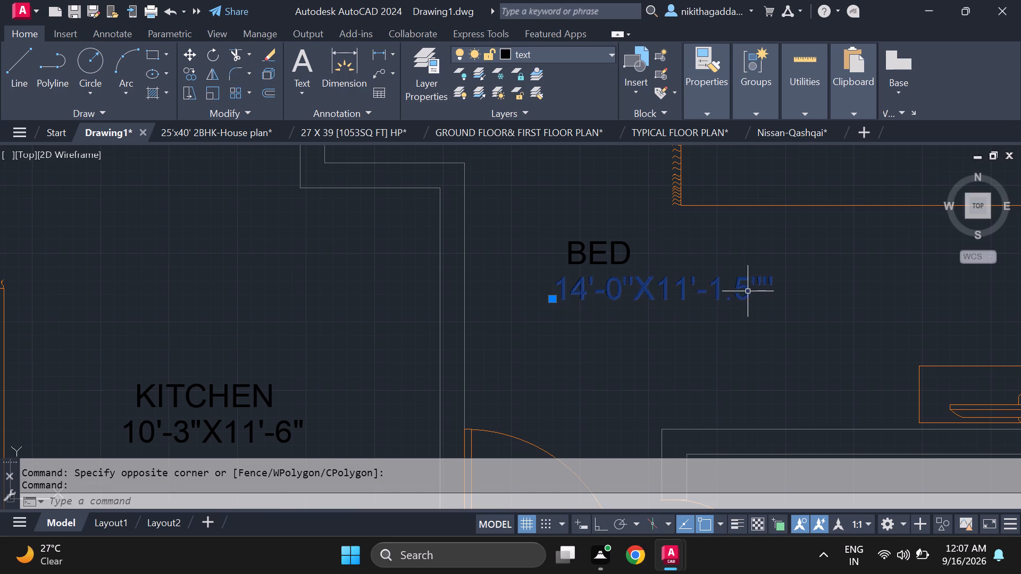
{"action": "left_click", "coordinate": [760, 276]}
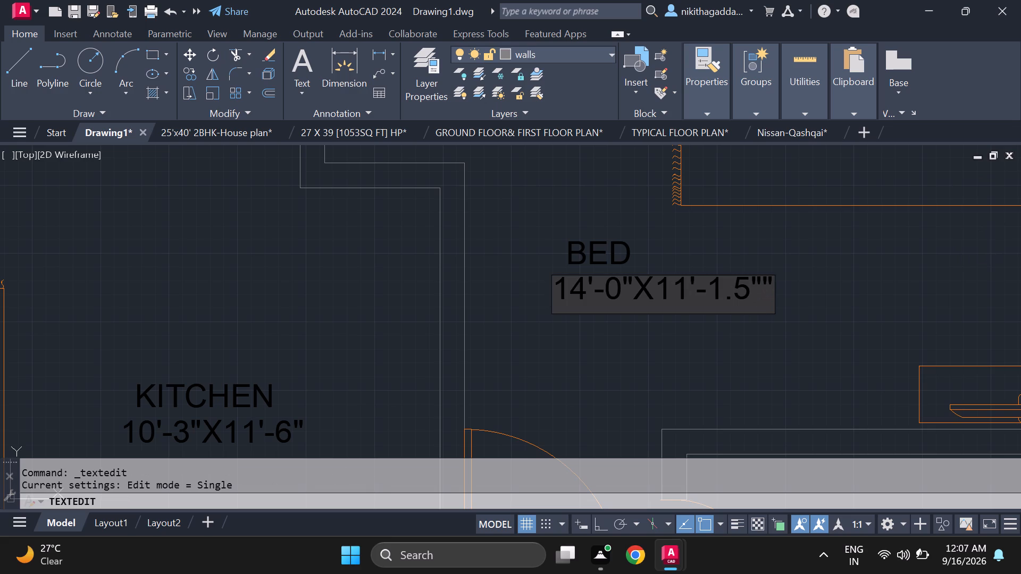
{"action": "key", "text": "BackSpace"}
{"action": "key", "text": "Return"}
Change the name line of the copied kitchen label beside the bed in the bedroom above the dining area to BED.
{"action": "key", "text": "Return"}
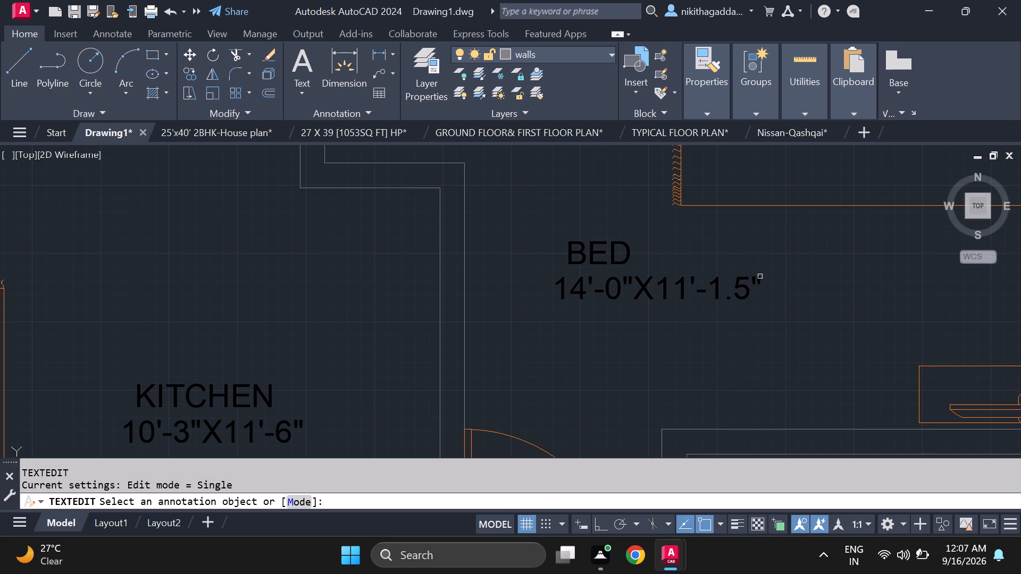
{"action": "scroll", "coordinate": [748, 283], "scroll_direction": "down", "scroll_amount": 4}
{"action": "scroll", "coordinate": [646, 328], "scroll_direction": "up", "scroll_amount": 2}
{"action": "left_click", "coordinate": [689, 263]}
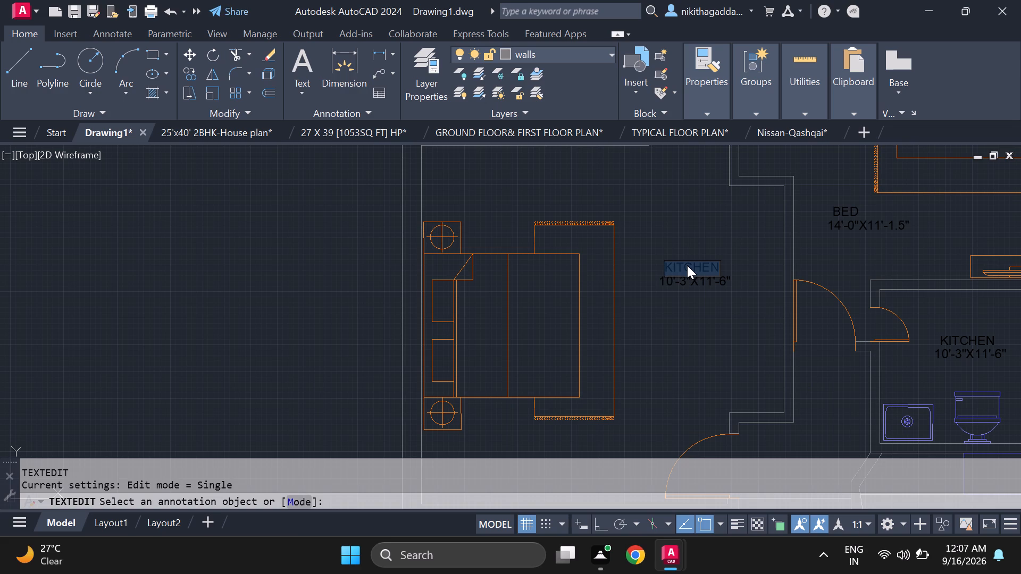
{"action": "key", "text": "Delete"}
{"action": "type", "text": "BED"}
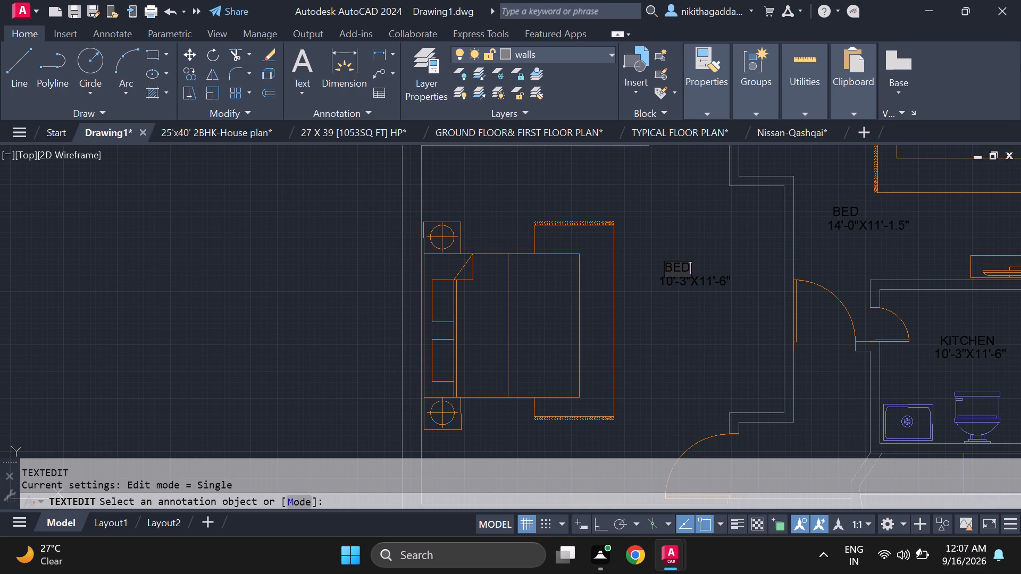
{"action": "key", "text": "Return"}
Edit the size line under that bedroom's BED label to read 12'-0"X14'-0".
{"action": "key", "text": "Return"}
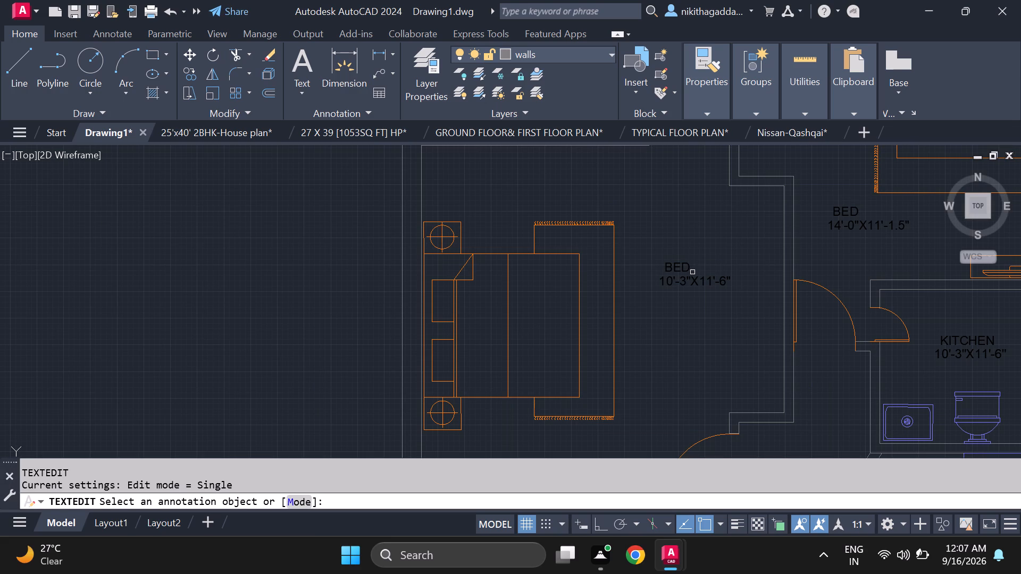
{"action": "scroll", "coordinate": [691, 274], "scroll_direction": "up", "scroll_amount": 1}
{"action": "left_click", "coordinate": [690, 285]}
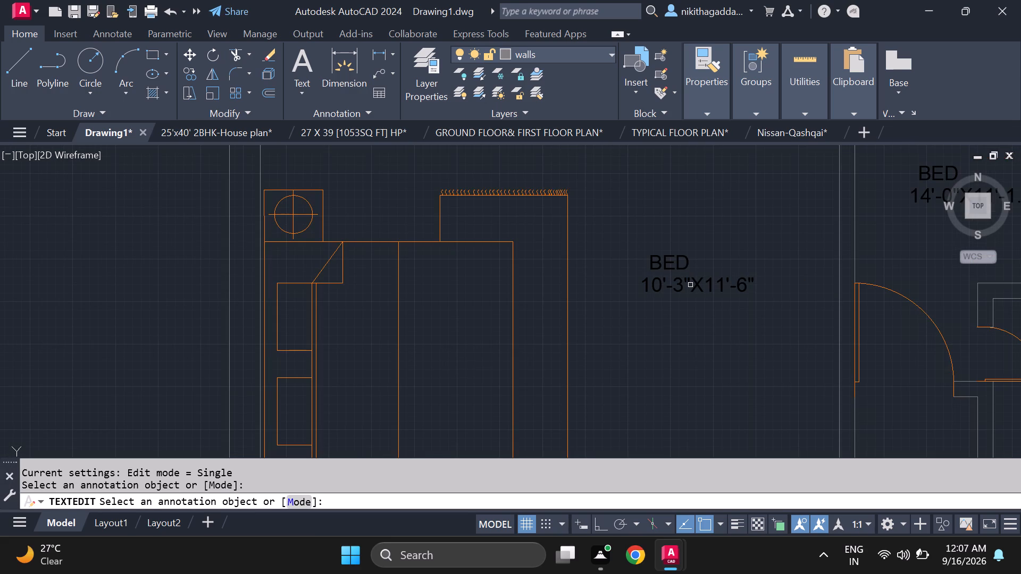
{"action": "left_click", "coordinate": [688, 288]}
{"action": "left_click", "coordinate": [663, 287]}
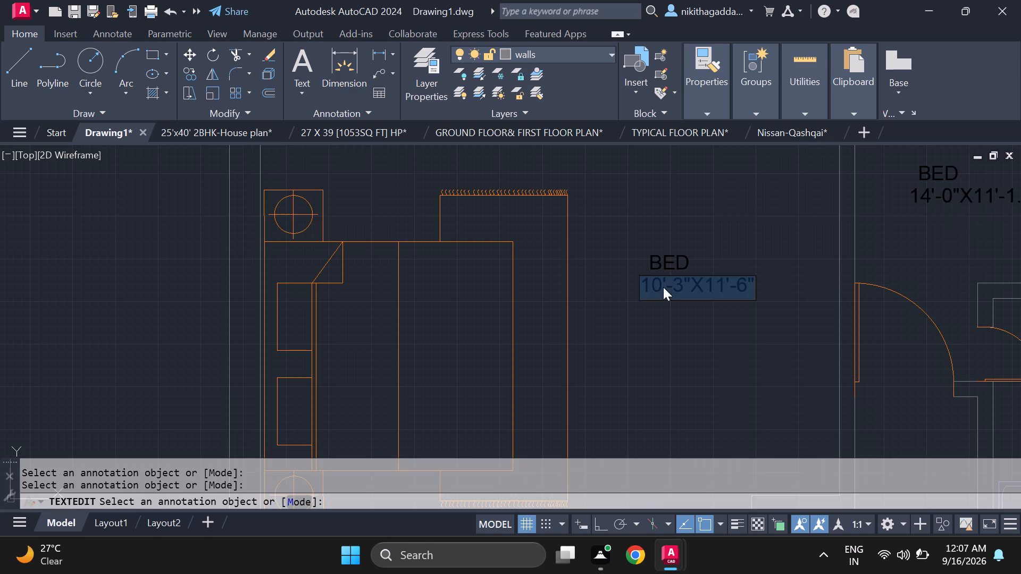
{"action": "left_click", "coordinate": [662, 286]}
{"action": "key", "text": "BackSpace"}
{"action": "key", "text": "2"}
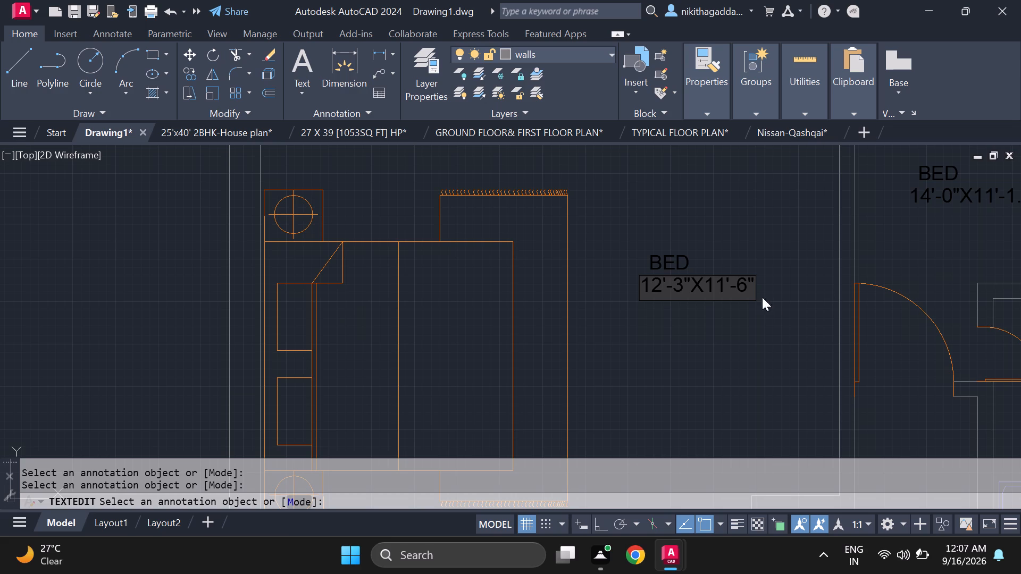
{"action": "left_click", "coordinate": [681, 283]}
{"action": "key", "text": "BackSpace"}
{"action": "key", "text": "0"}
{"action": "left_click", "coordinate": [724, 288]}
{"action": "key", "text": "BackSpace"}
{"action": "key", "text": "4"}
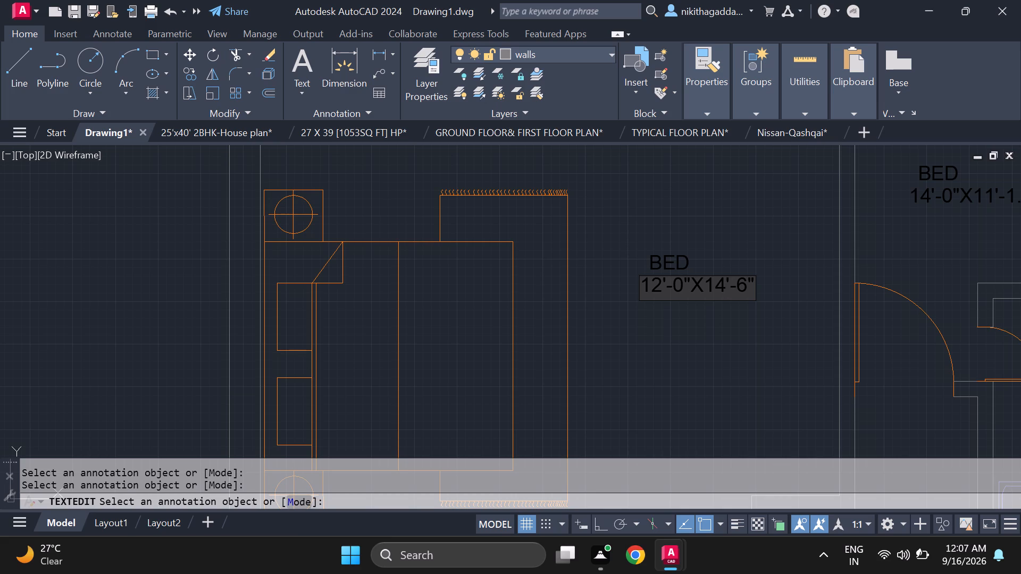
{"action": "left_click", "coordinate": [749, 285]}
{"action": "key", "text": "BackSpace"}
{"action": "key", "text": "0"}
{"action": "key", "text": "Return"}
Change the name line of the copied kitchen label in the bathroom above that bedroom to BATH.
{"action": "key", "text": "Return"}
{"action": "scroll", "coordinate": [748, 287], "scroll_direction": "down", "scroll_amount": 3}
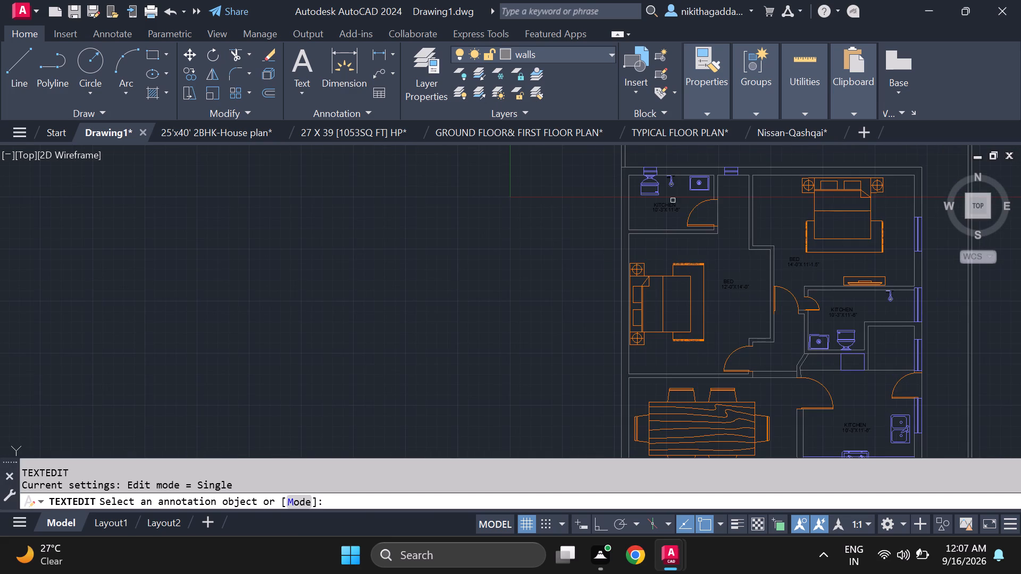
{"action": "scroll", "coordinate": [670, 202], "scroll_direction": "up", "scroll_amount": 2}
{"action": "left_click", "coordinate": [662, 212]}
{"action": "key", "text": "BackSpace"}
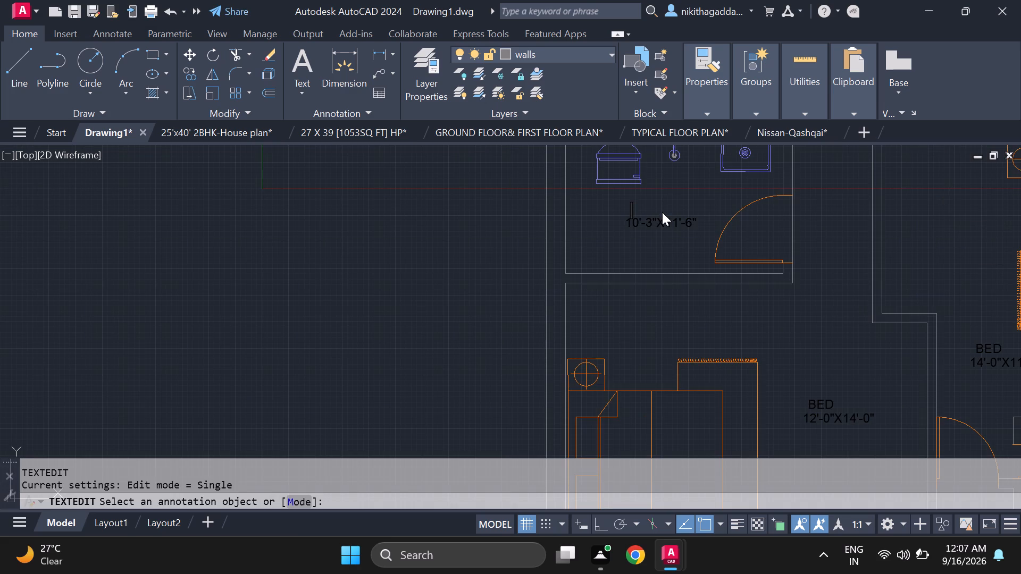
{"action": "type", "text": "BATH"}
{"action": "key", "text": "Return"}
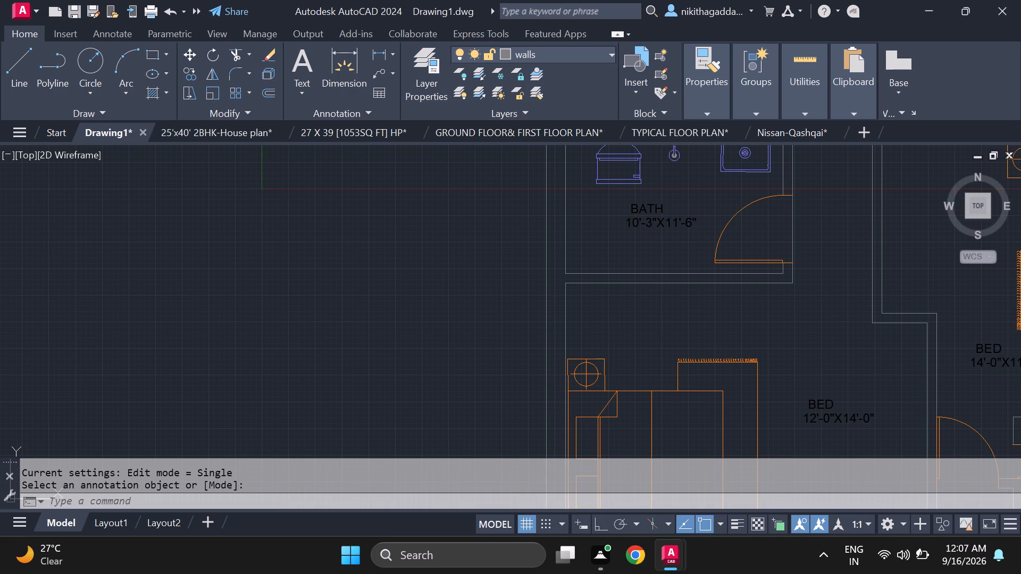
Edit the size line under the BATH label to read 8'-6"X5'-6".
{"action": "key", "text": "Return"}
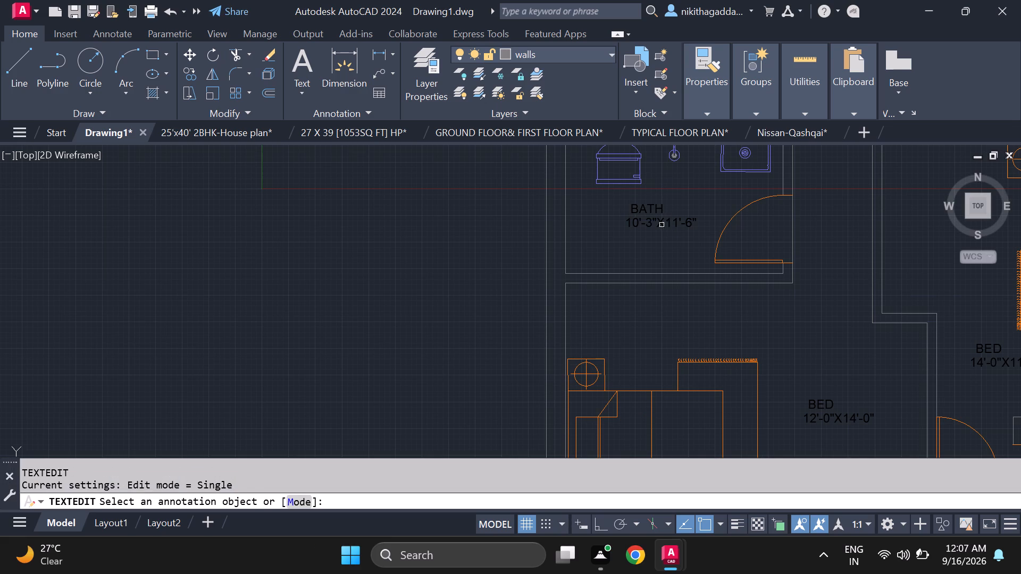
{"action": "left_click", "coordinate": [662, 225]}
{"action": "scroll", "coordinate": [662, 225], "scroll_direction": "up", "scroll_amount": 2}
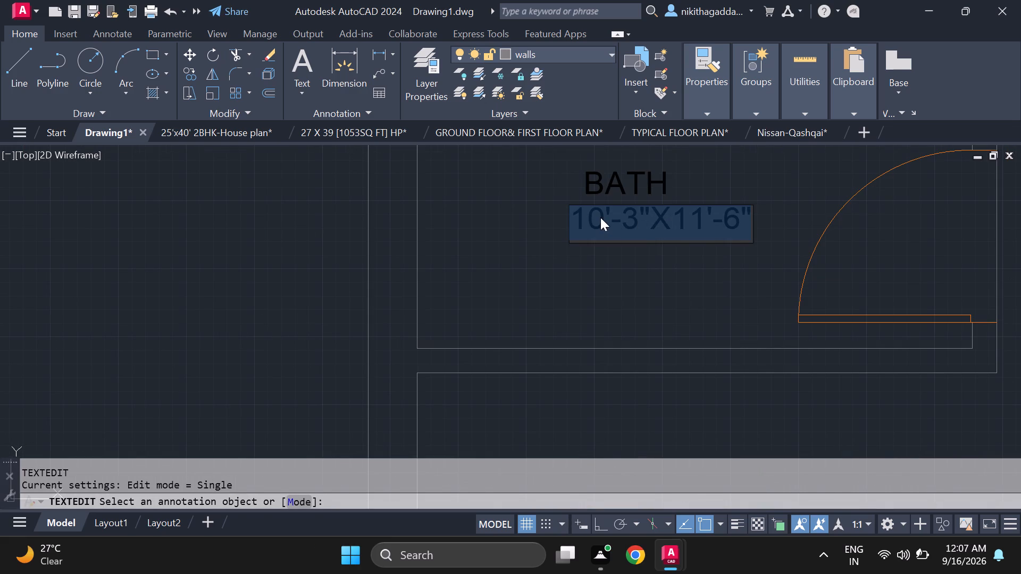
{"action": "left_click", "coordinate": [606, 217]}
{"action": "key", "text": "BackSpace"}
{"action": "key", "text": "BackSpace"}
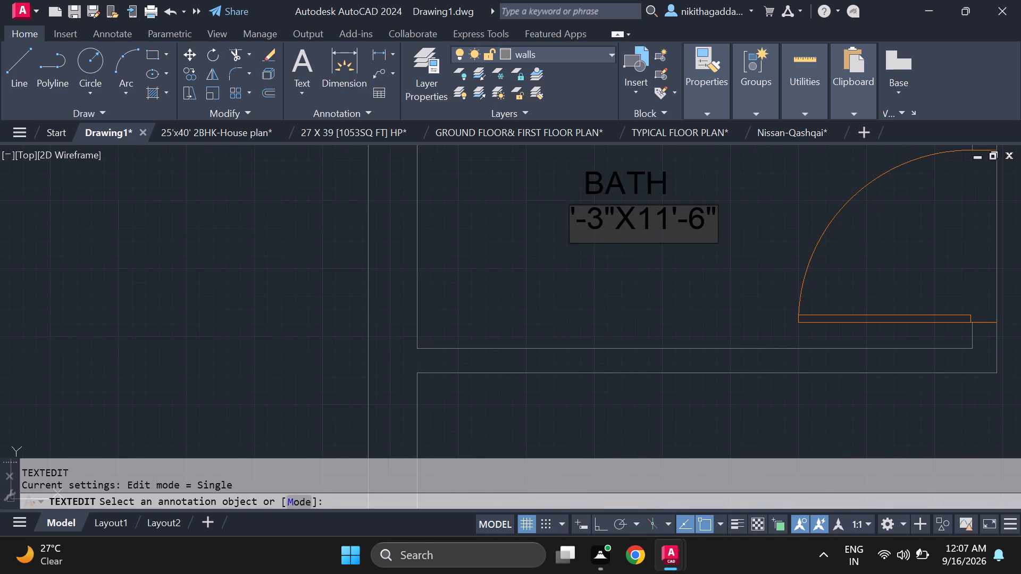
{"action": "key", "text": "8"}
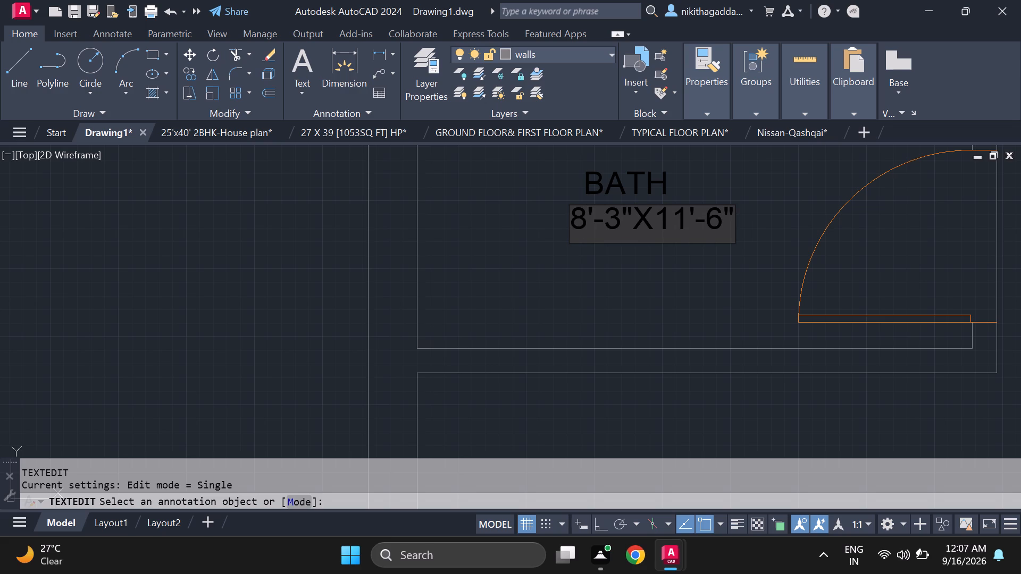
{"action": "left_click", "coordinate": [619, 218]}
{"action": "key", "text": "BackSpace"}
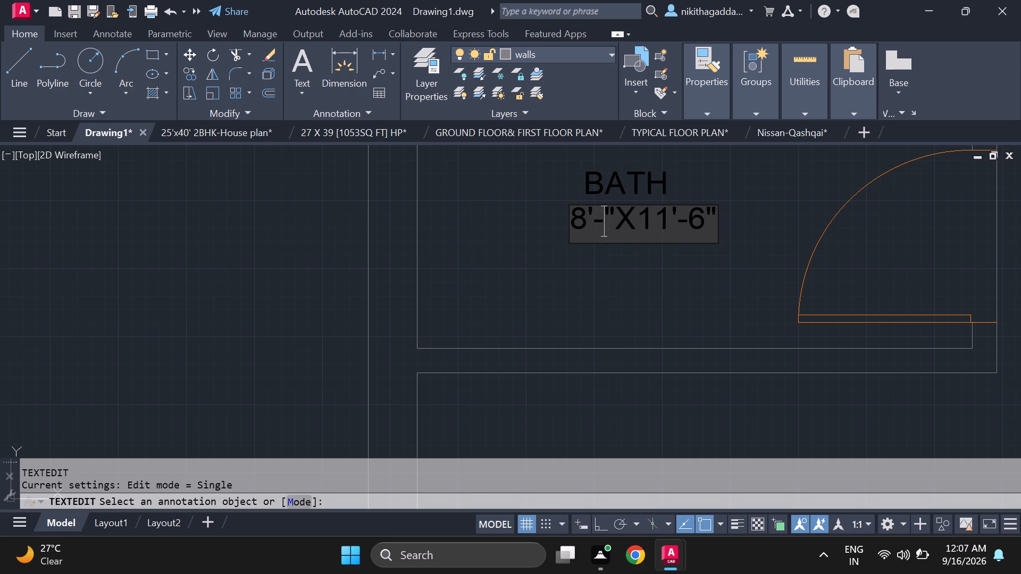
{"action": "key", "text": "6"}
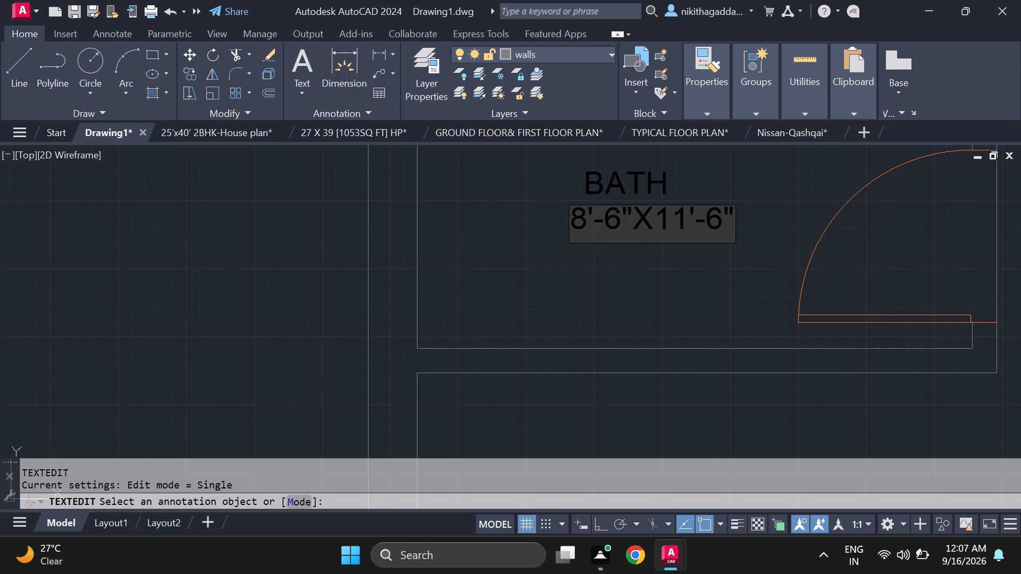
{"action": "left_click", "coordinate": [692, 219]}
{"action": "key", "text": "BackSpace"}
{"action": "key", "text": "BackSpace"}
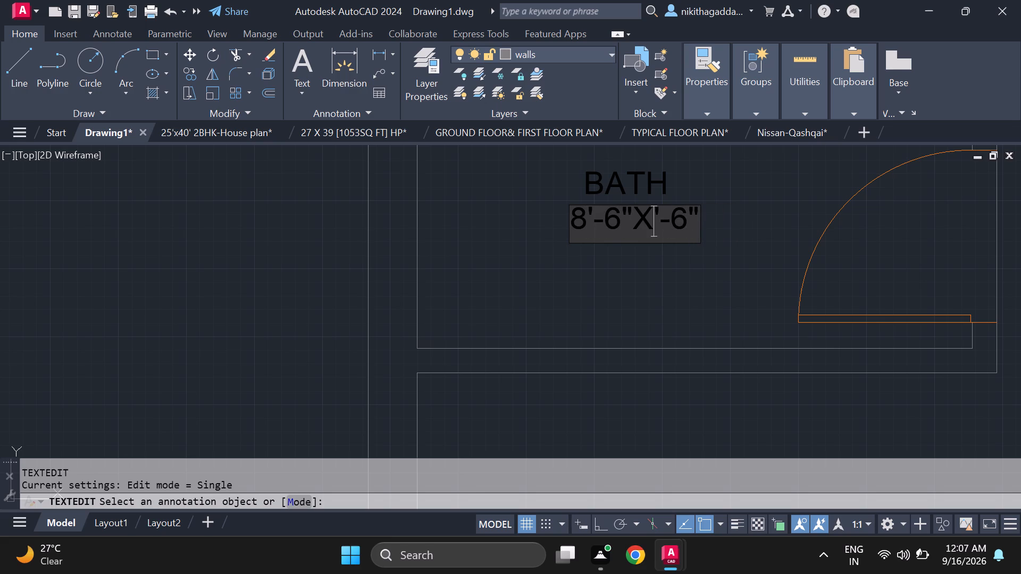
{"action": "key", "text": "5"}
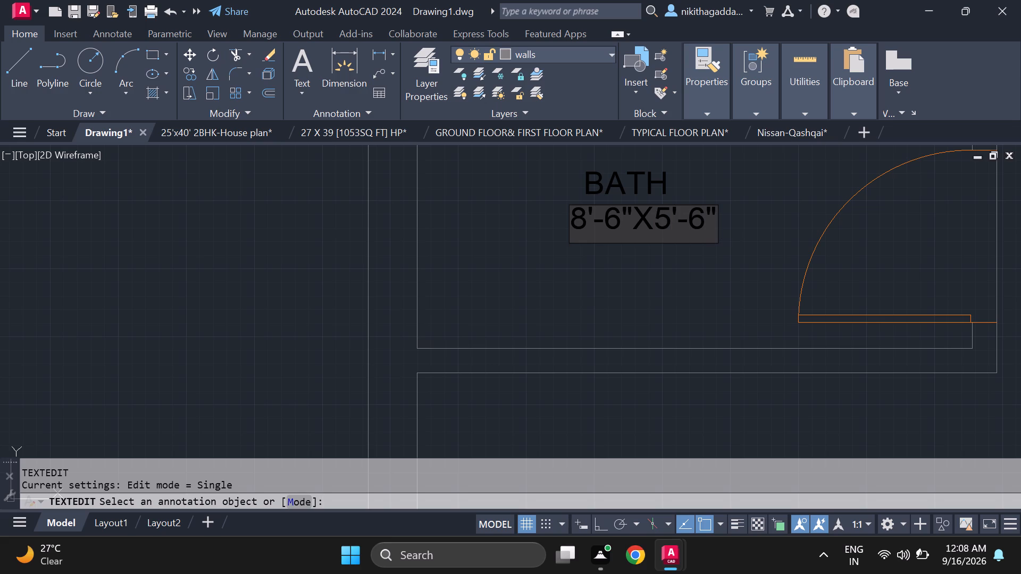
{"action": "key", "text": "Return"}
Change the name line of the copied kitchen label in the bathroom directly above the kitchen to BATH.
{"action": "key", "text": "Return"}
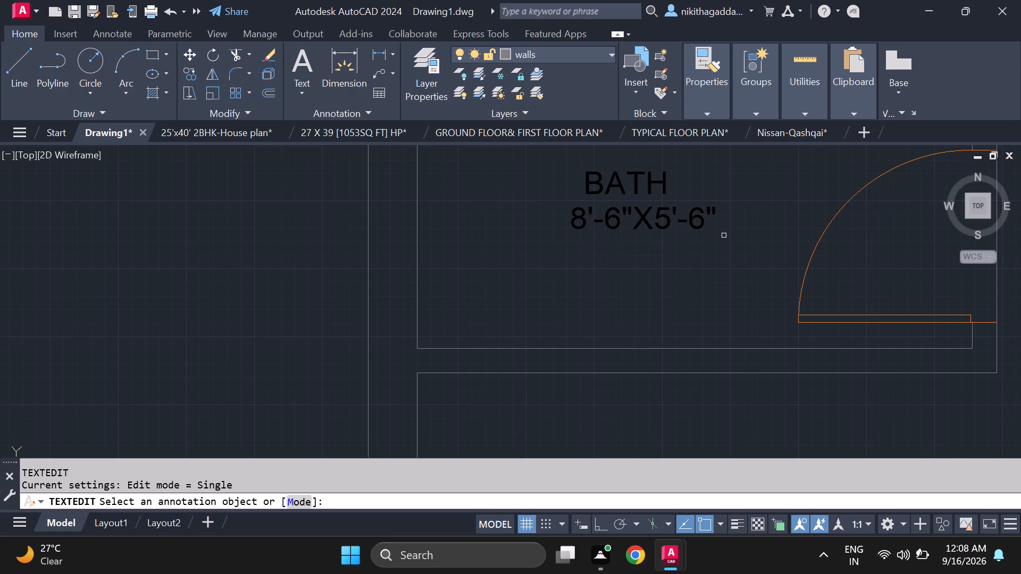
{"action": "scroll", "coordinate": [729, 216], "scroll_direction": "down", "scroll_amount": 4}
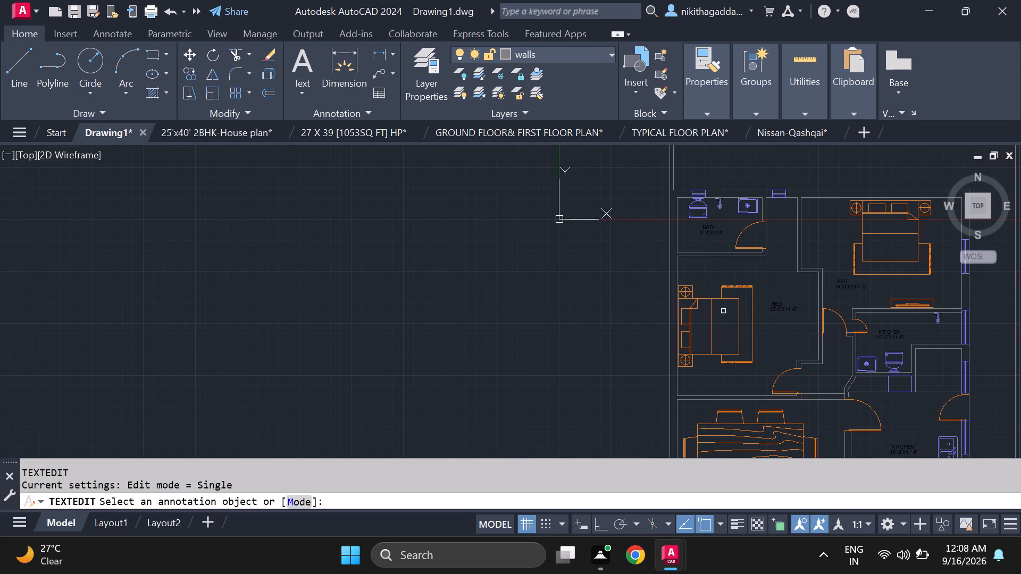
{"action": "middle_click_drag", "start_coordinate": [781, 329], "coordinate": [618, 270]}
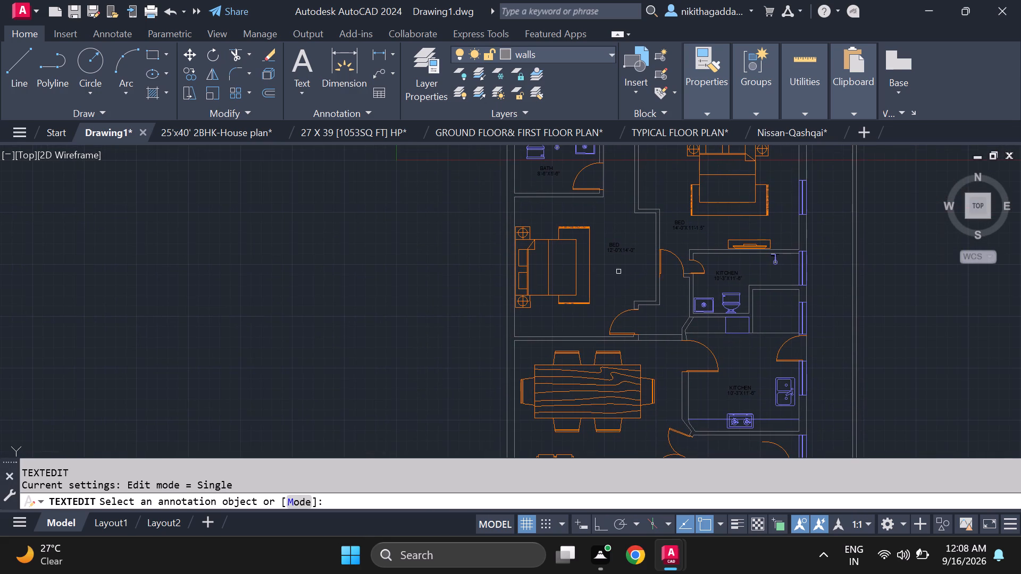
{"action": "scroll", "coordinate": [734, 267], "scroll_direction": "up", "scroll_amount": 2}
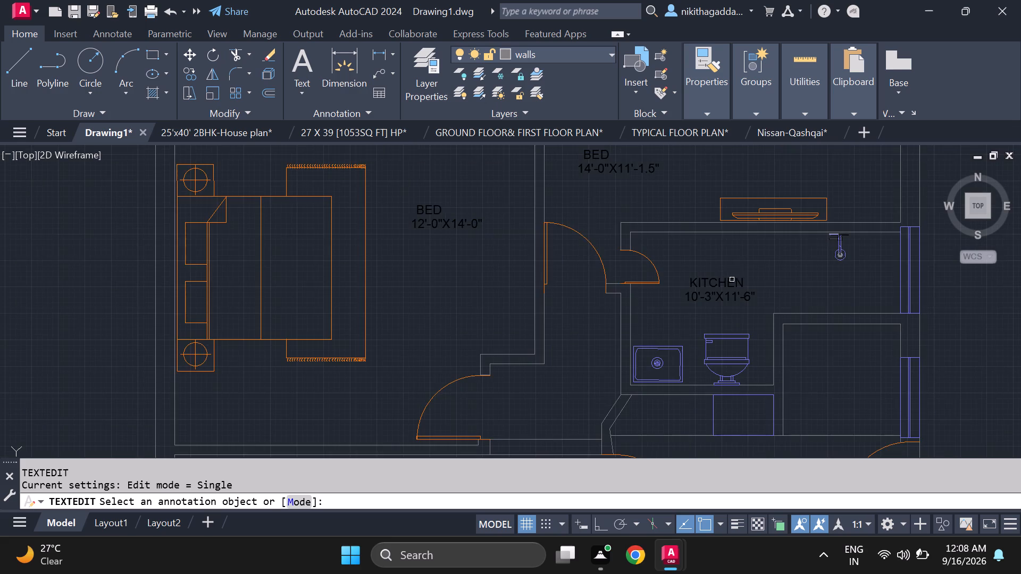
{"action": "scroll", "coordinate": [732, 280], "scroll_direction": "down", "scroll_amount": 1}
{"action": "scroll", "coordinate": [741, 339], "scroll_direction": "down", "scroll_amount": 1}
{"action": "middle_click_drag", "start_coordinate": [729, 333], "coordinate": [713, 234]}
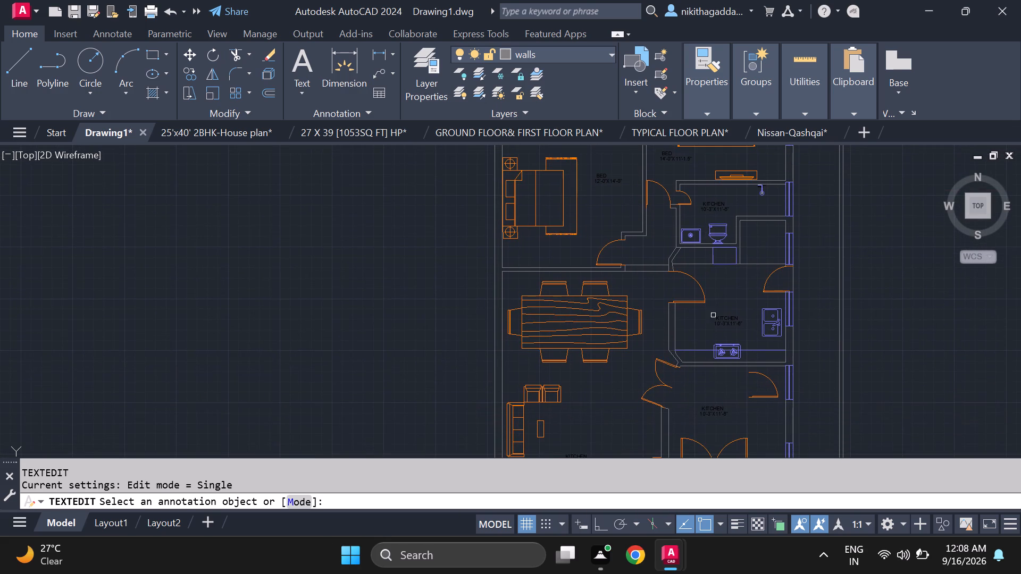
{"action": "middle_click_drag", "start_coordinate": [713, 395], "coordinate": [710, 329]}
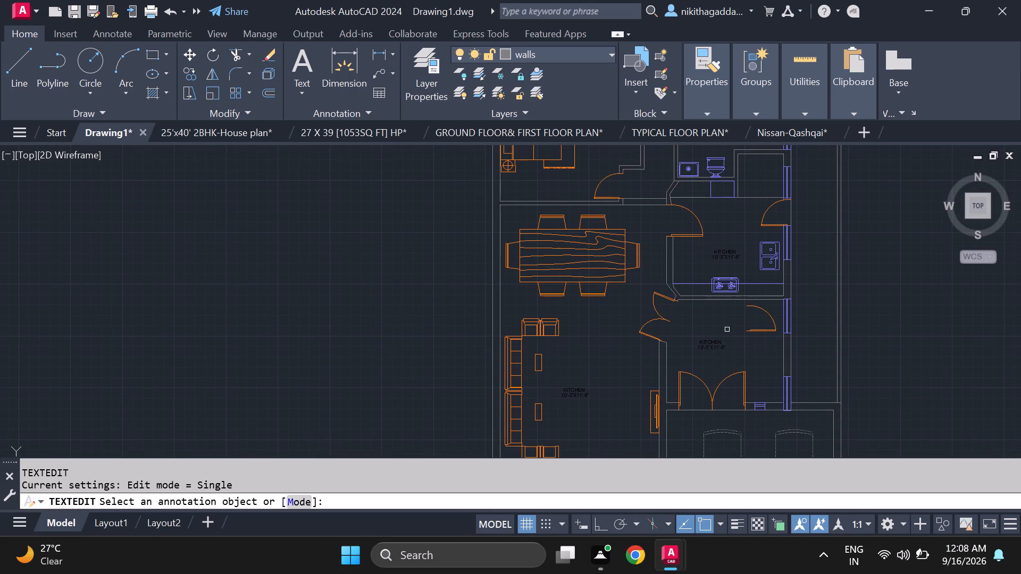
{"action": "middle_click_drag", "start_coordinate": [729, 334], "coordinate": [732, 409]}
{"action": "scroll", "coordinate": [739, 227], "scroll_direction": "up", "scroll_amount": 3}
{"action": "middle_click_drag", "start_coordinate": [680, 205], "coordinate": [692, 264]}
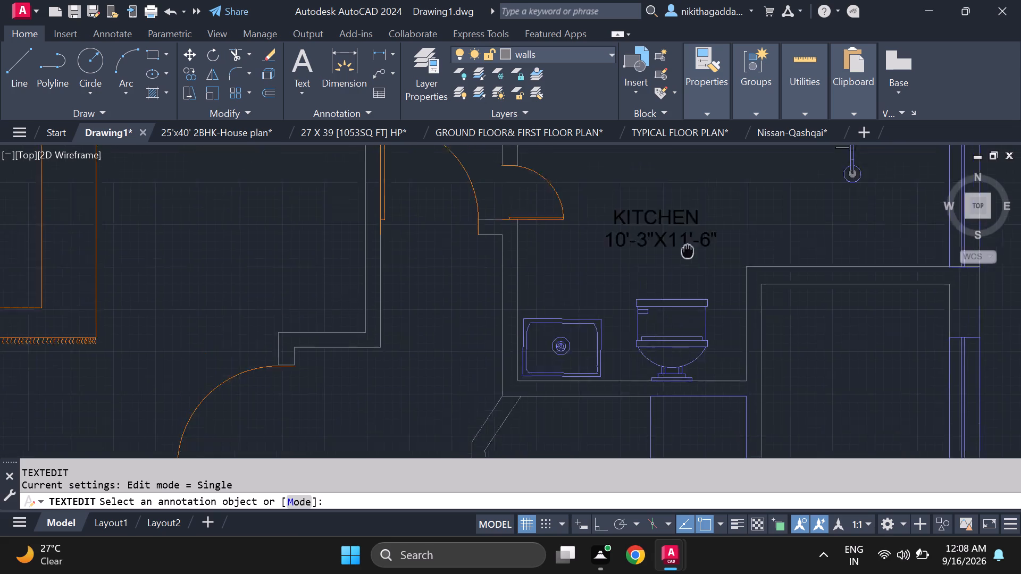
{"action": "middle_click_drag", "start_coordinate": [692, 264], "coordinate": [699, 298]}
{"action": "left_click", "coordinate": [687, 262]}
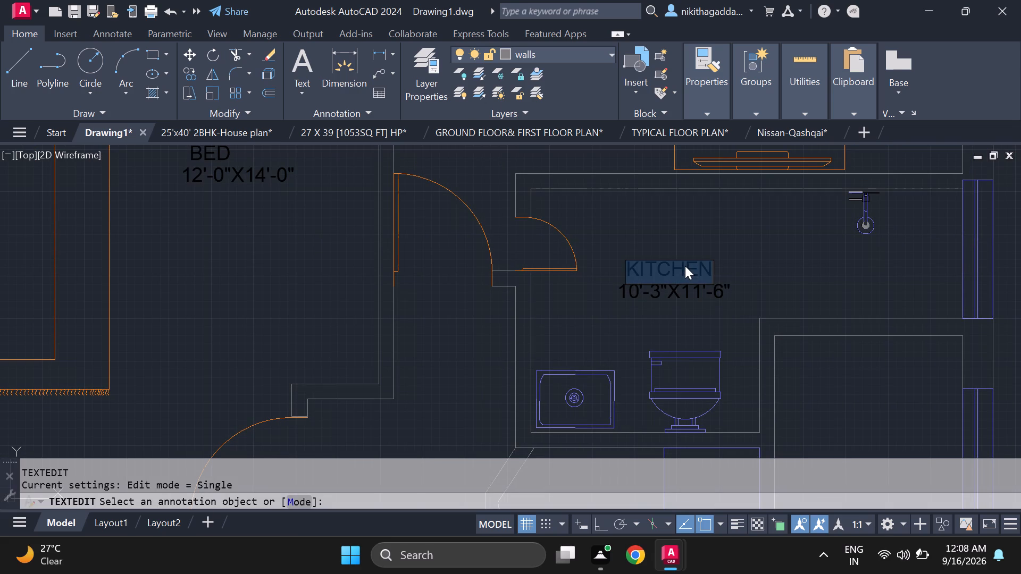
{"action": "key", "text": "Delete"}
{"action": "type", "text": "BATH"}
{"action": "key", "text": "Return"}
Edit the size line under that bathroom's BATH label to read 9'-0"X6'-0".
{"action": "key", "text": "Return"}
{"action": "left_click", "coordinate": [671, 294]}
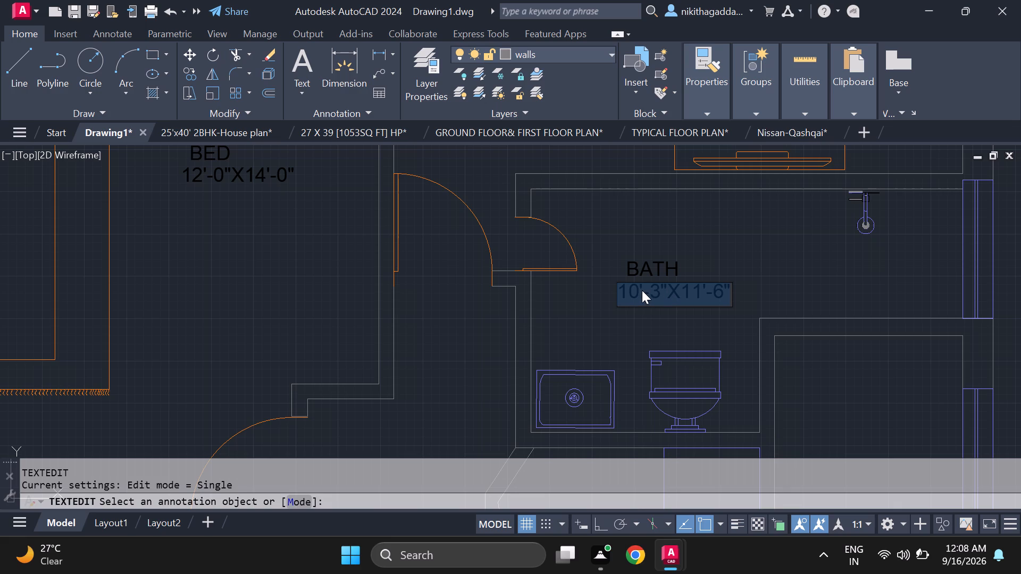
{"action": "left_click", "coordinate": [639, 292]}
{"action": "key", "text": "BackSpace"}
{"action": "key", "text": "BackSpace"}
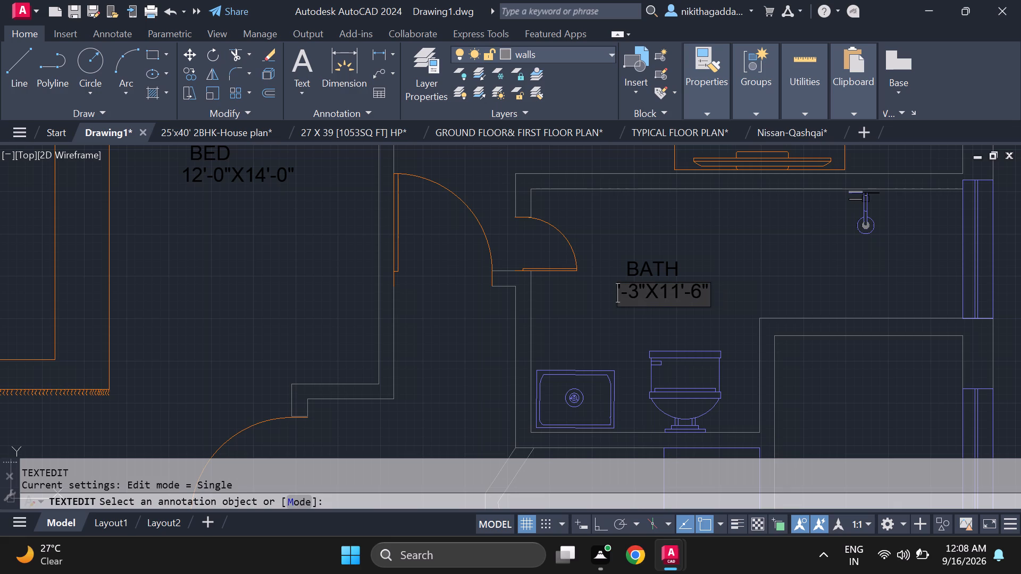
{"action": "key", "text": "9"}
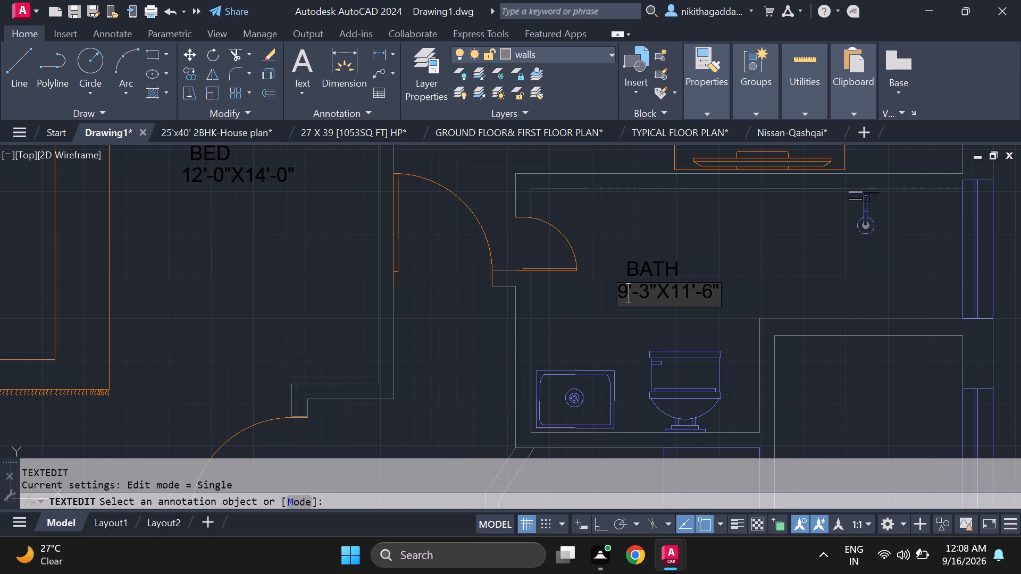
{"action": "left_click", "coordinate": [650, 294]}
{"action": "key", "text": "BackSpace"}
{"action": "key", "text": "0"}
{"action": "left_click", "coordinate": [689, 293]}
{"action": "key", "text": "BackSpace"}
{"action": "key", "text": "BackSpace"}
{"action": "key", "text": "6"}
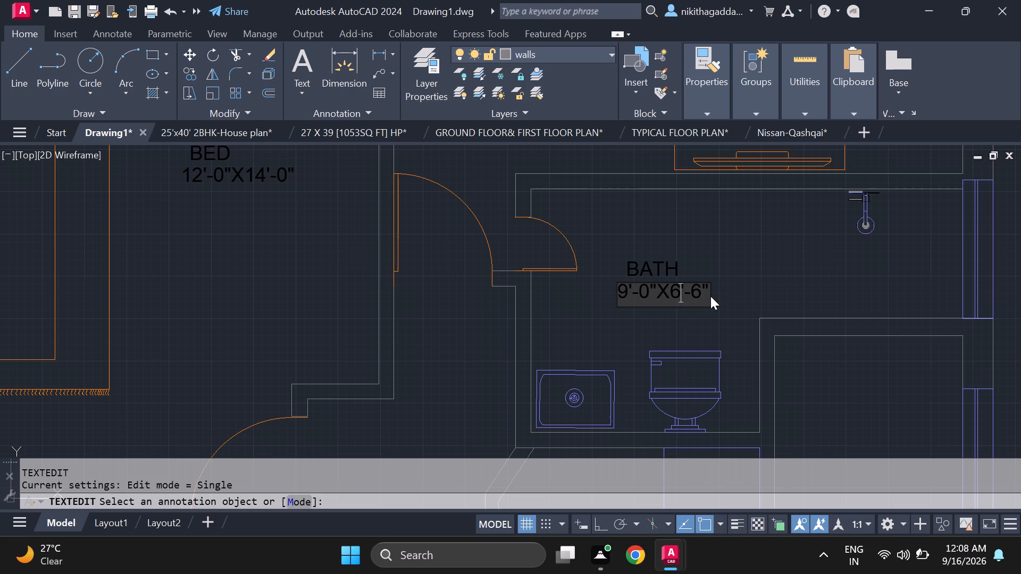
{"action": "left_click", "coordinate": [699, 296]}
{"action": "key", "text": "BackSpace"}
{"action": "key", "text": "0"}
{"action": "key", "text": "Return"}
Change the name line of the copied kitchen label in the entrance room below the kitchen to LOBBY.
{"action": "key", "text": "Return"}
{"action": "scroll", "coordinate": [710, 311], "scroll_direction": "down", "scroll_amount": 4}
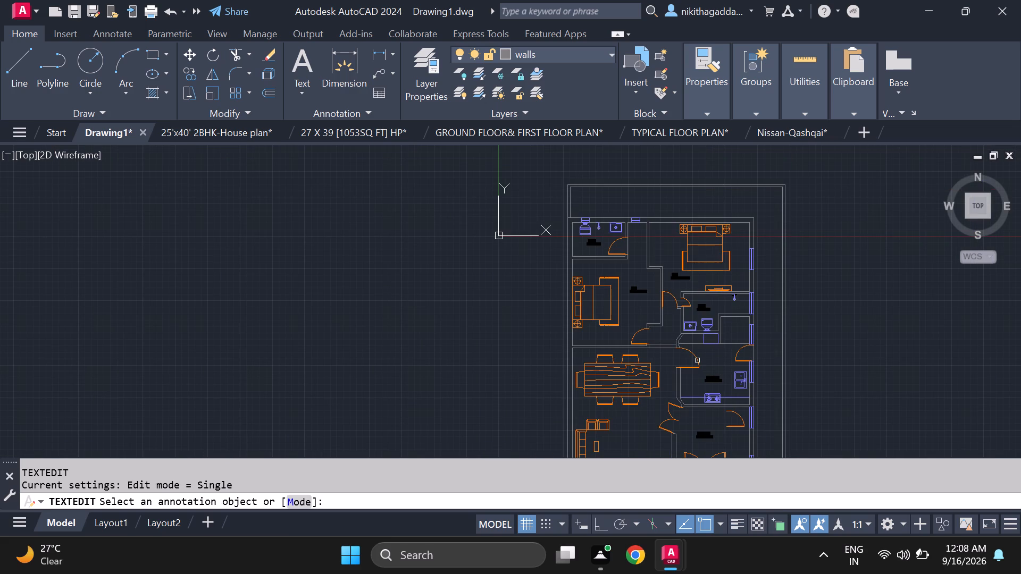
{"action": "middle_click_drag", "start_coordinate": [698, 361], "coordinate": [634, 273]}
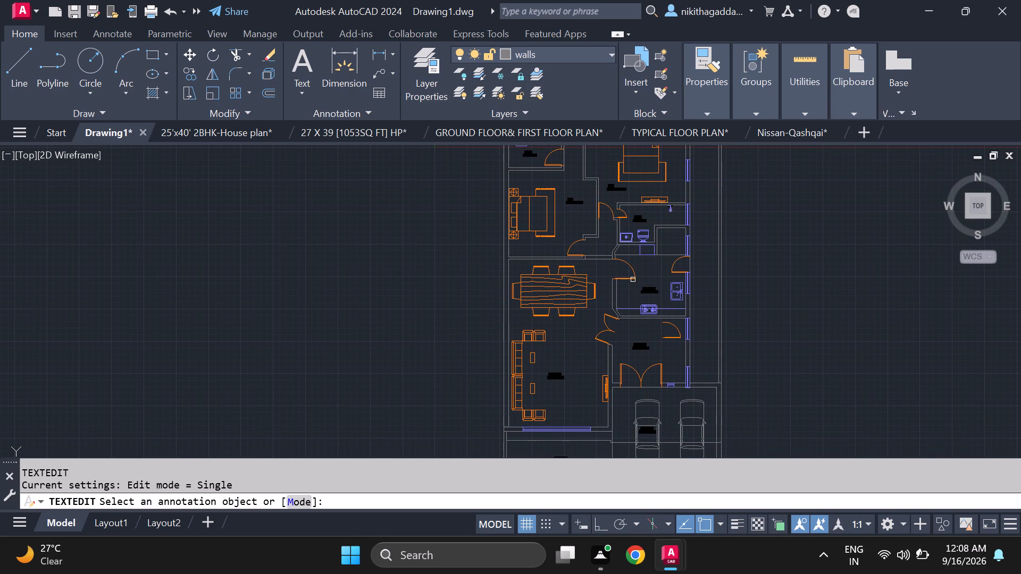
{"action": "middle_click_drag", "start_coordinate": [645, 358], "coordinate": [644, 316]}
{"action": "scroll", "coordinate": [644, 316], "scroll_direction": "up", "scroll_amount": 2}
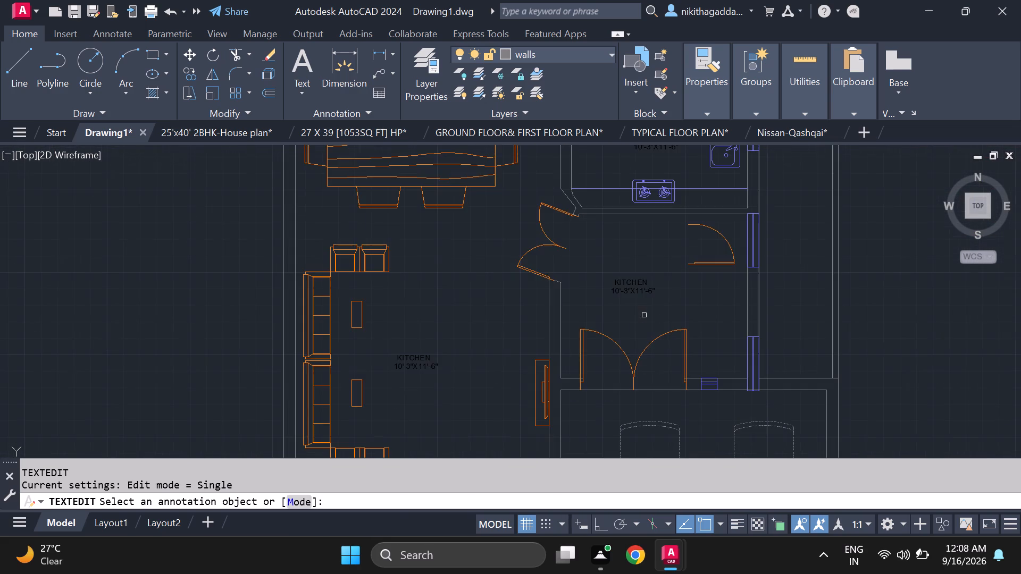
{"action": "scroll", "coordinate": [638, 285], "scroll_direction": "up", "scroll_amount": 1}
{"action": "left_click", "coordinate": [638, 277]}
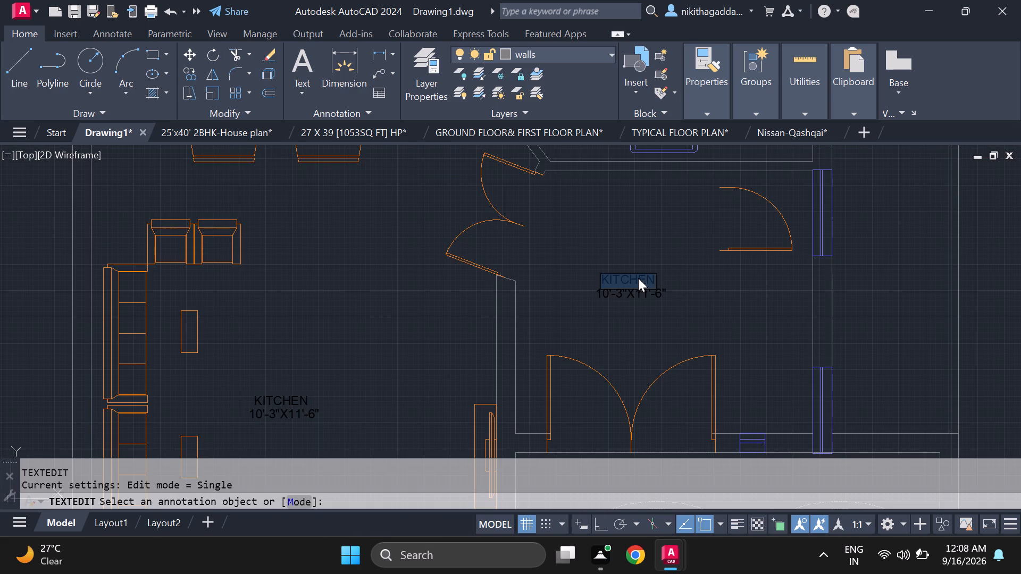
{"action": "key", "text": "Delete"}
{"action": "type", "text": "LOBBY"}
{"action": "key", "text": "Return"}
Edit the size line under the LOBBY label to read 11'-9"X10'-4.5".
{"action": "key", "text": "Return"}
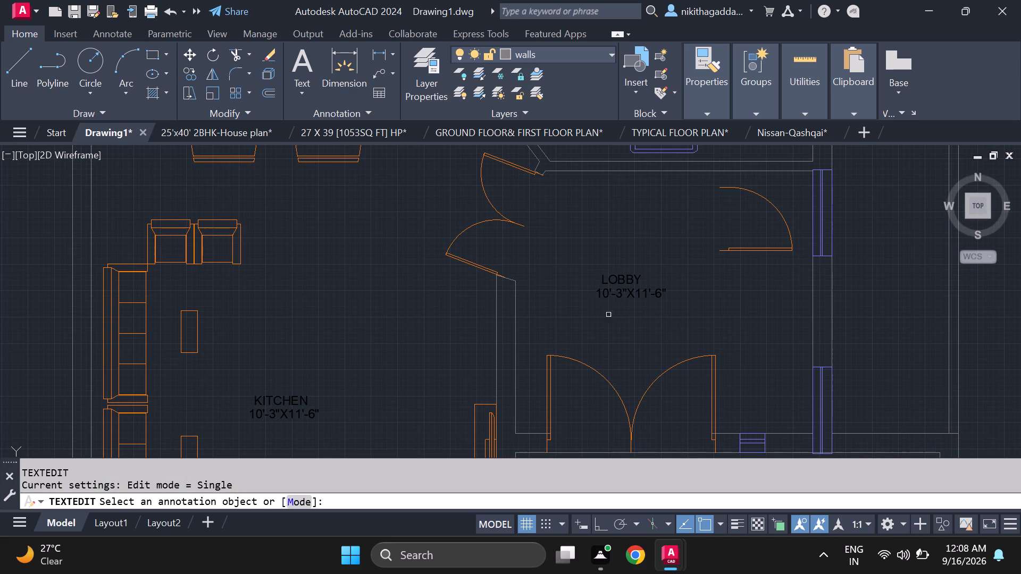
{"action": "left_click", "coordinate": [612, 293]}
{"action": "scroll", "coordinate": [612, 293], "scroll_direction": "up", "scroll_amount": 3}
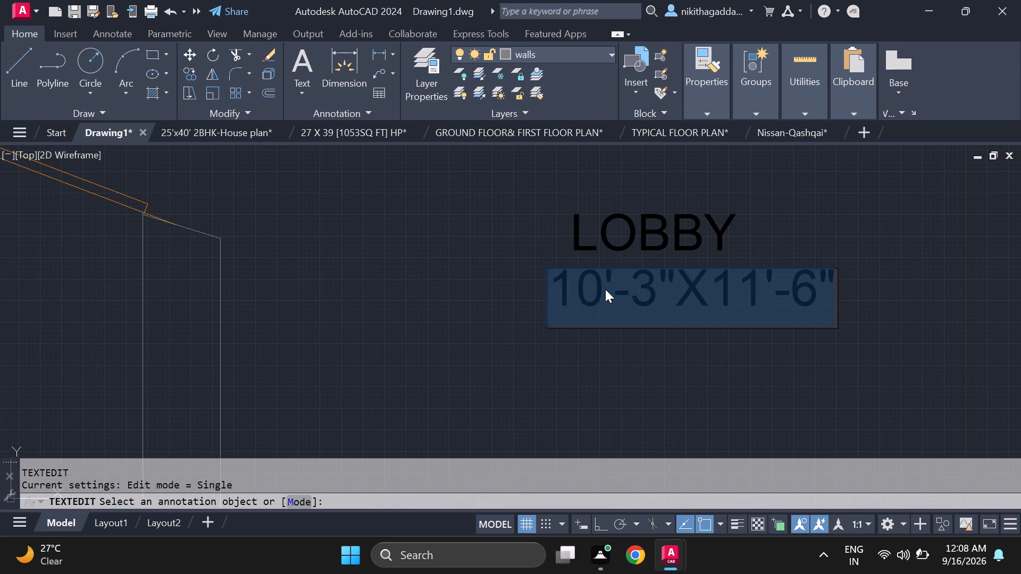
{"action": "left_click", "coordinate": [603, 289]}
{"action": "key", "text": "BackSpace"}
{"action": "key", "text": "1"}
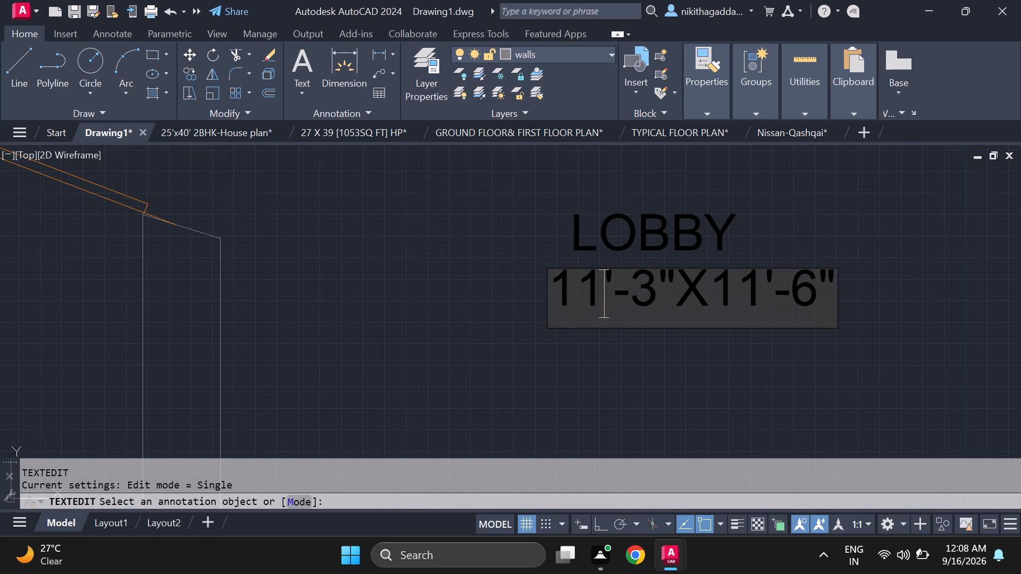
{"action": "left_click", "coordinate": [653, 276]}
{"action": "key", "text": "BackSpace"}
{"action": "key", "text": "9"}
{"action": "left_click", "coordinate": [753, 291]}
{"action": "key", "text": "BackSpace"}
{"action": "key", "text": "0"}
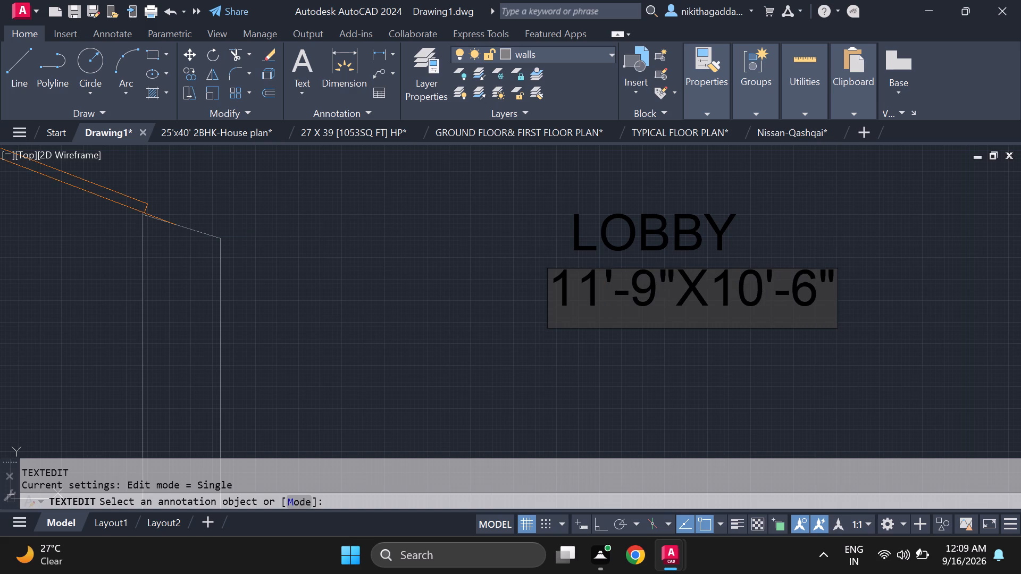
{"action": "left_click", "coordinate": [818, 290]}
{"action": "key", "text": "BackSpace"}
{"action": "key", "text": "4"}
{"action": "type", "text": ".5"}
{"action": "key", "text": "Return"}
Open the name line of the copied kitchen label beside the sofas in the living area for editing.
{"action": "key", "text": "Return"}
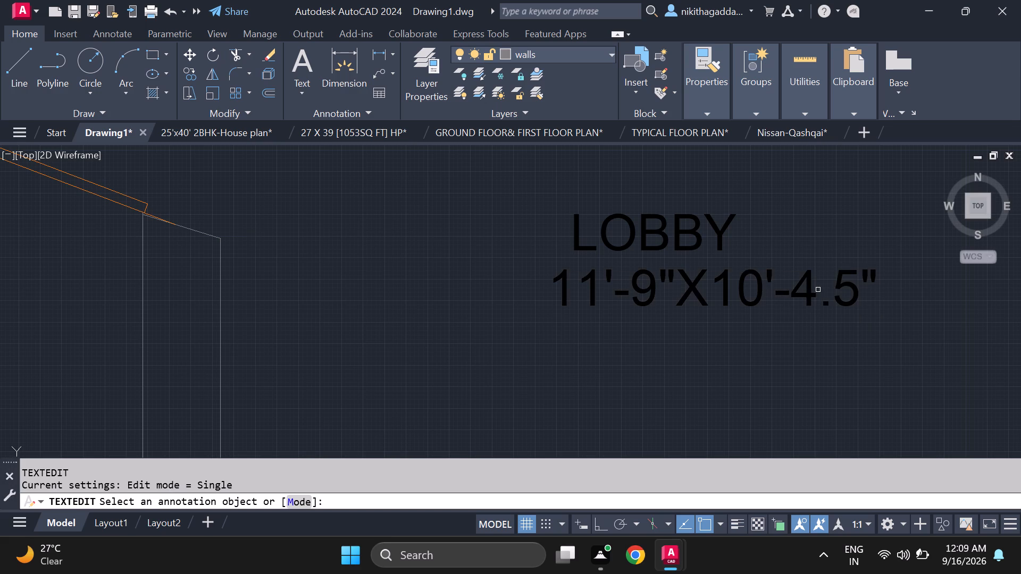
{"action": "scroll", "coordinate": [806, 288], "scroll_direction": "down", "scroll_amount": 5}
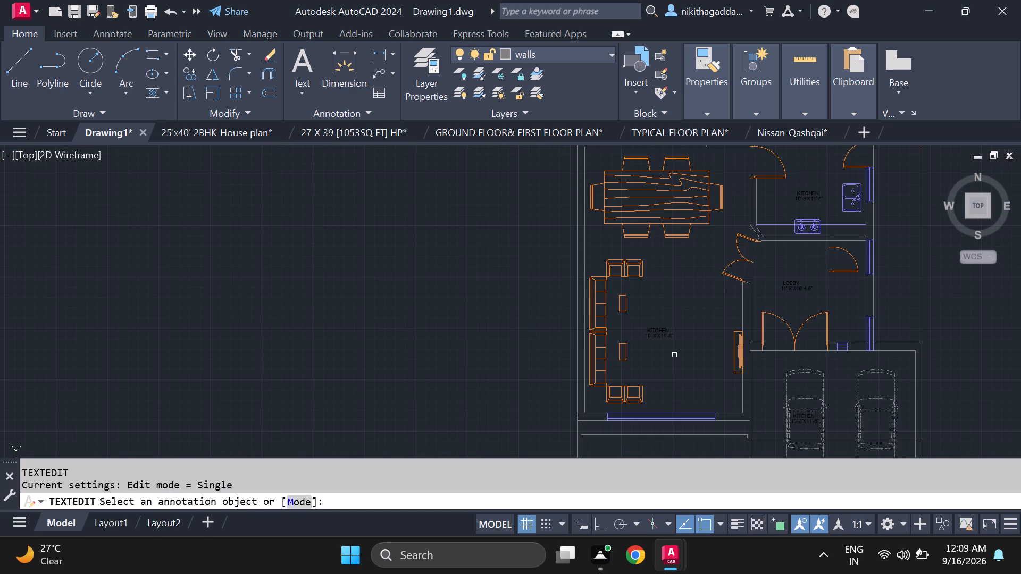
{"action": "scroll", "coordinate": [673, 348], "scroll_direction": "up", "scroll_amount": 2}
{"action": "left_click", "coordinate": [650, 305]}
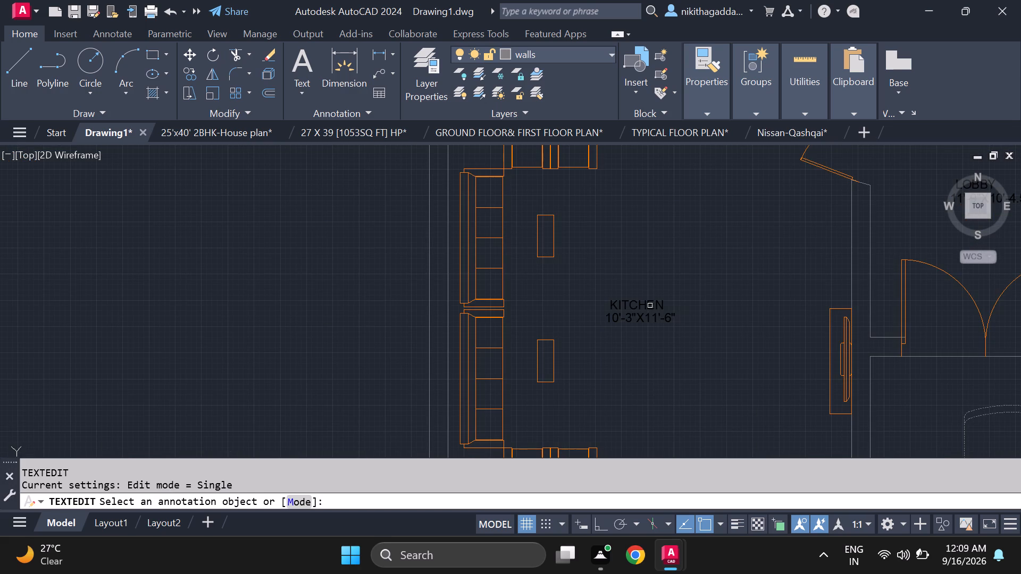
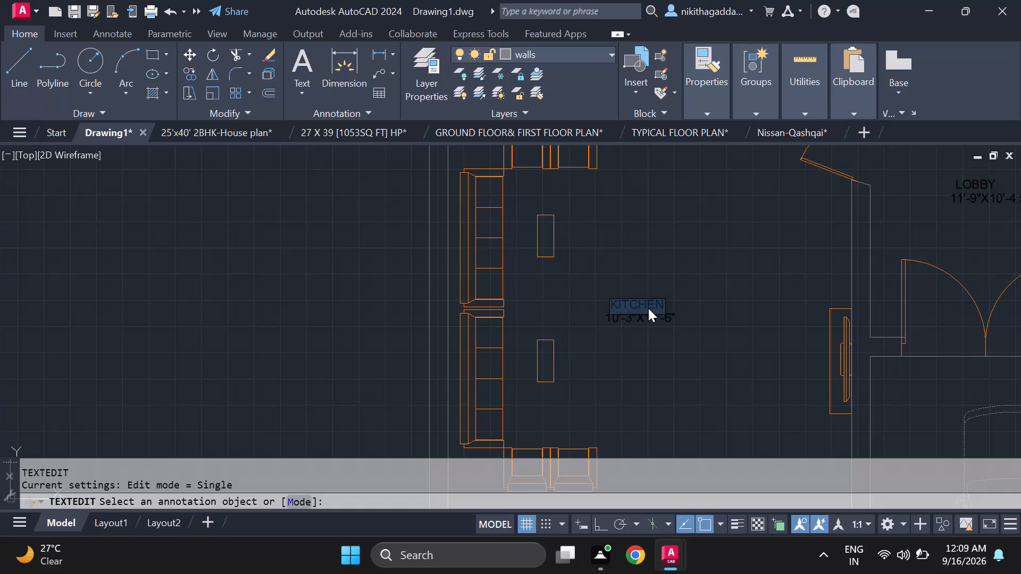
Change the name line of the copied kitchen label beside the sofas to LOUNGE/DINING.
{"action": "key", "text": "Delete"}
{"action": "type", "text": "LOUNGE"}
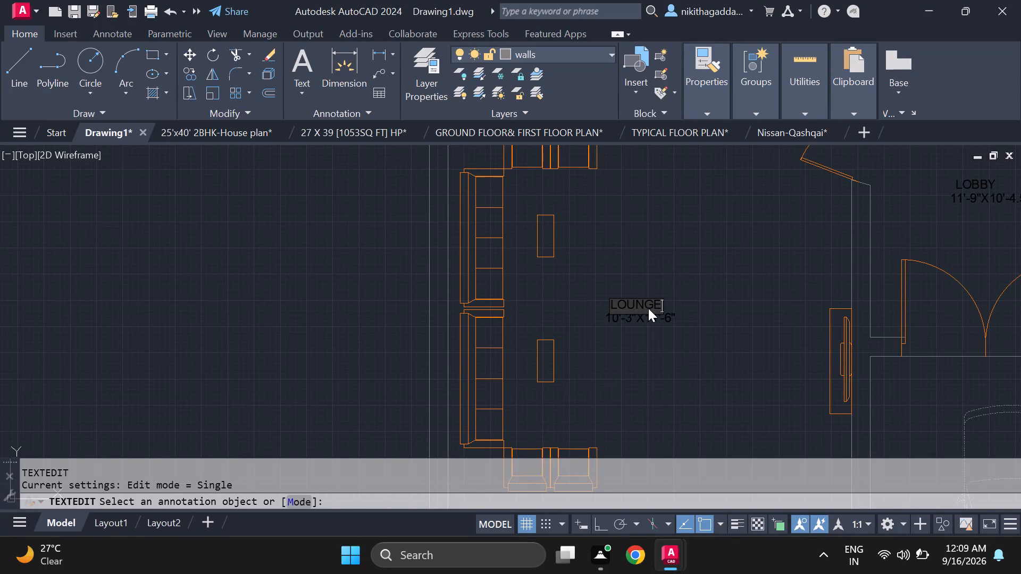
{"action": "key", "text": "slash"}
{"action": "type", "text": "DINING"}
{"action": "key", "text": "Return"}
Edit the size line under the LOUNGE/DINING label to read 16'-0"X27'-0".
{"action": "key", "text": "Return"}
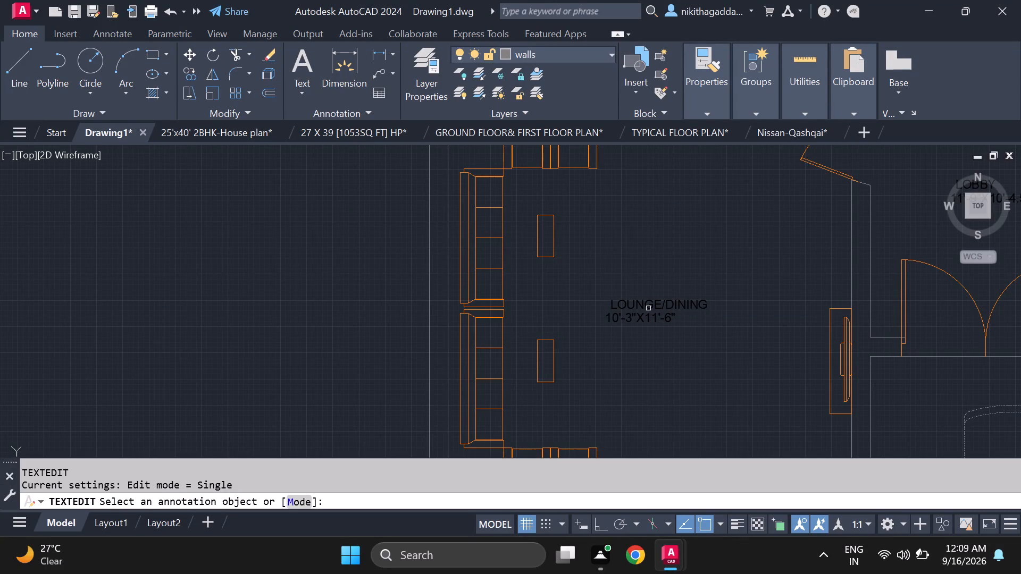
{"action": "left_click", "coordinate": [642, 320]}
{"action": "scroll", "coordinate": [642, 316], "scroll_direction": "up", "scroll_amount": 2}
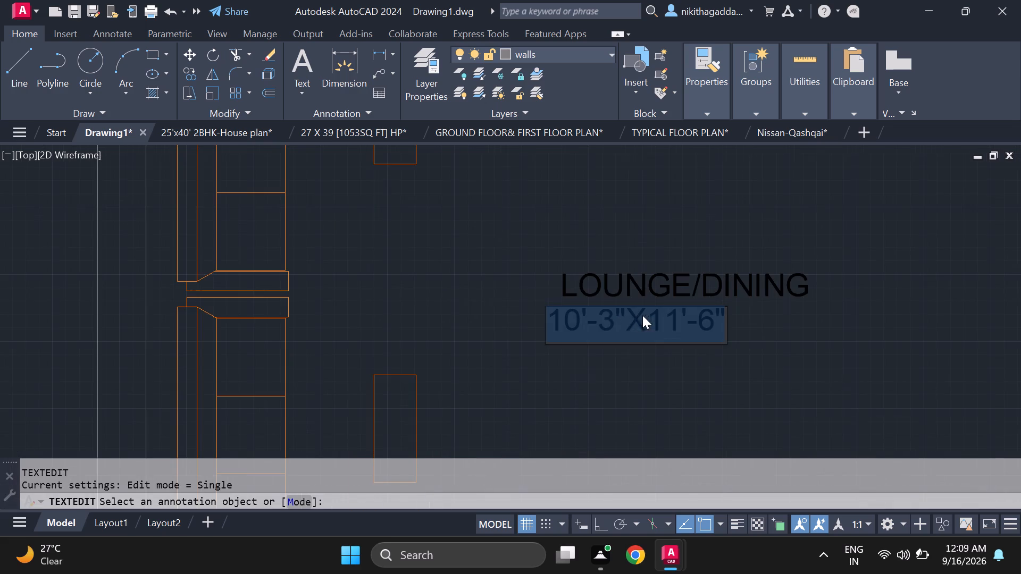
{"action": "left_click", "coordinate": [578, 320]}
{"action": "key", "text": "BackSpace"}
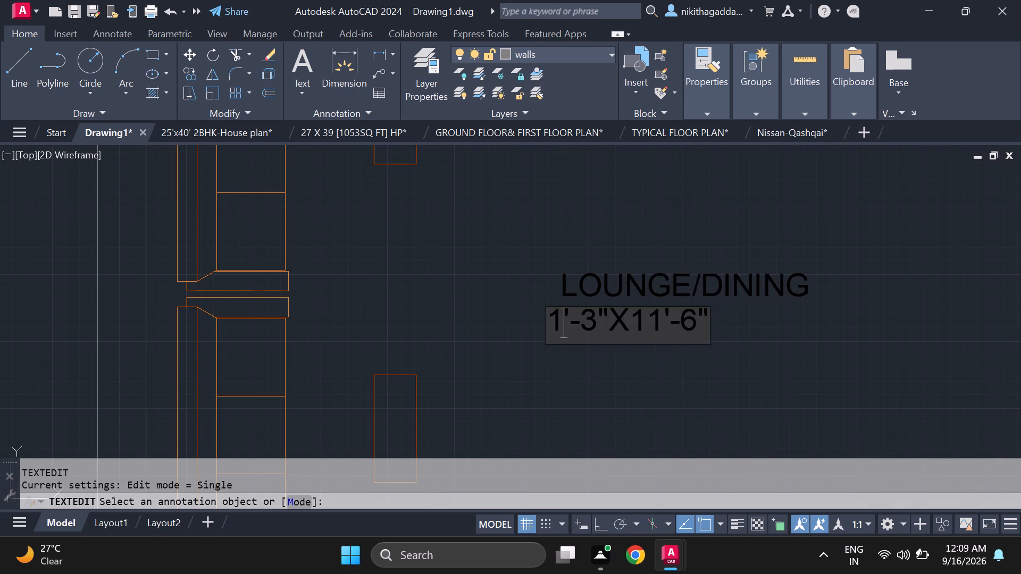
{"action": "key", "text": "6"}
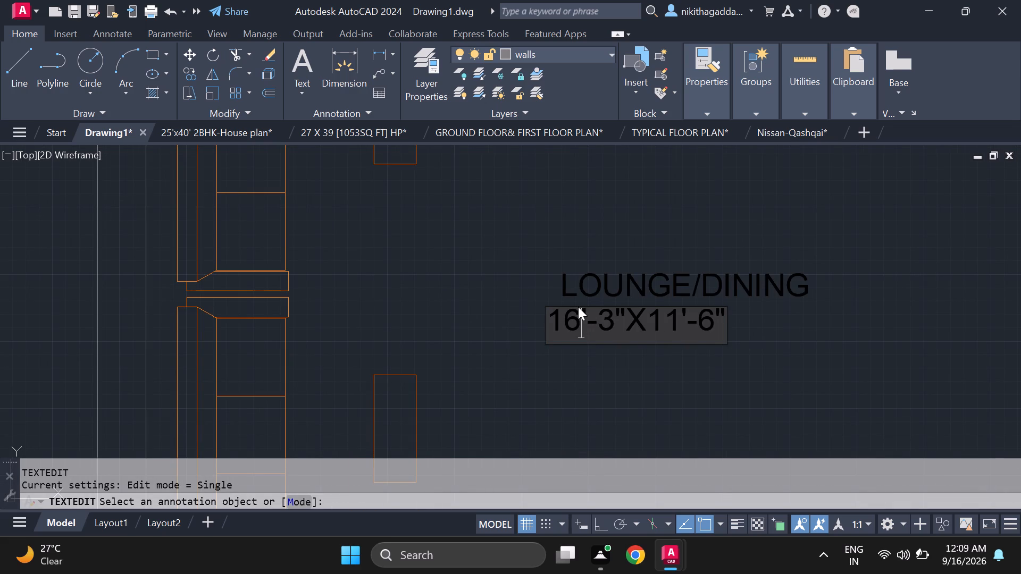
{"action": "left_click", "coordinate": [614, 322]}
{"action": "key", "text": "BackSpace"}
{"action": "key", "text": "0"}
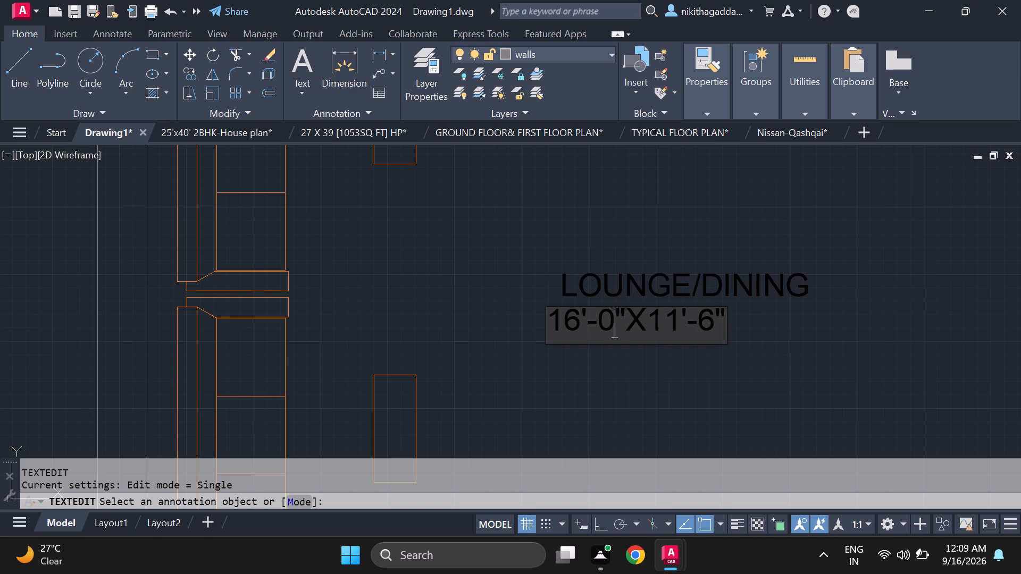
{"action": "left_click", "coordinate": [678, 326]}
{"action": "key", "text": "BackSpace"}
{"action": "key", "text": "BackSpace"}
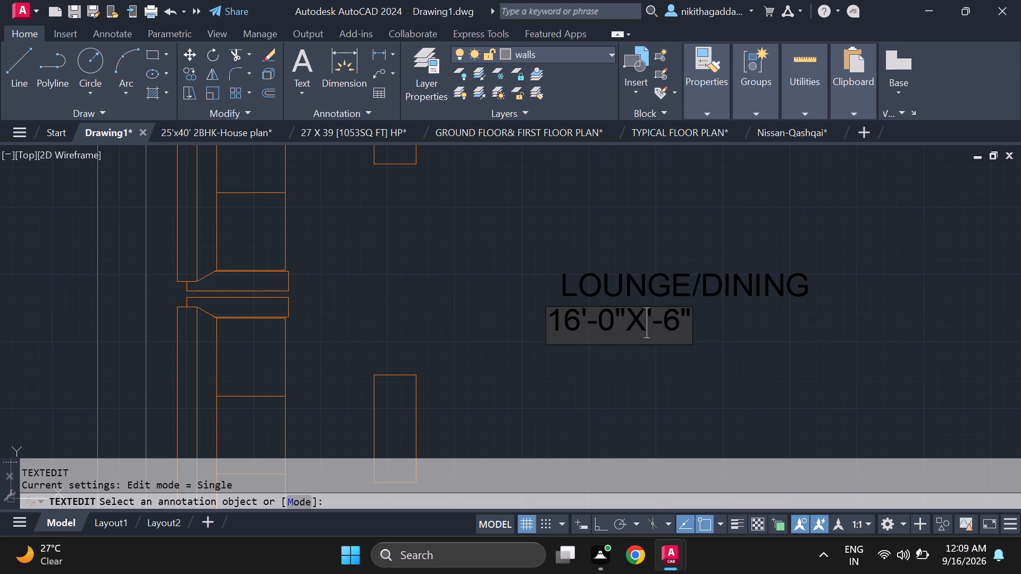
{"action": "type", "text": "27"}
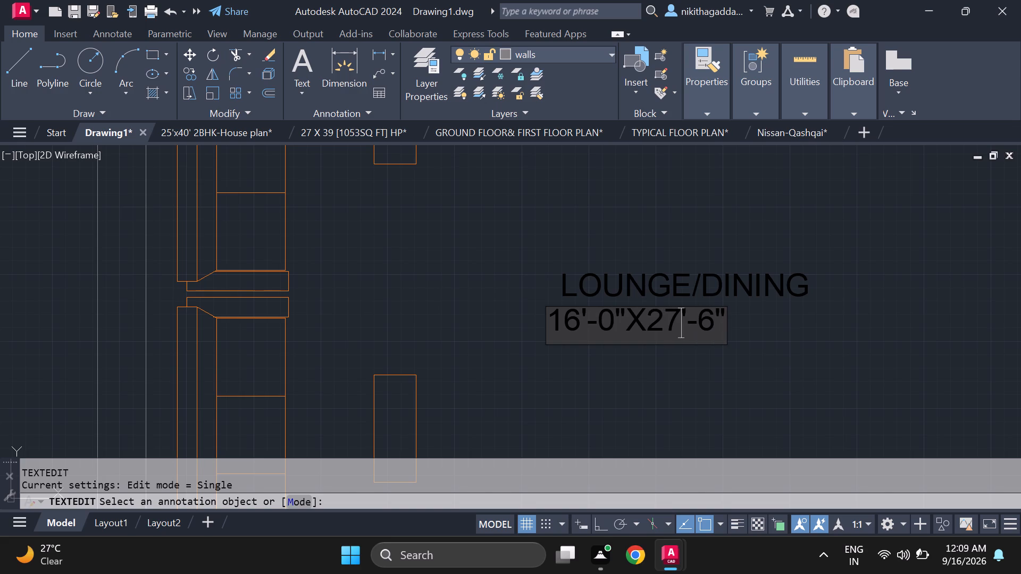
{"action": "left_click", "coordinate": [712, 322]}
{"action": "key", "text": "BackSpace"}
{"action": "key", "text": "0"}
{"action": "key", "text": "Return"}
Clear the name line of the copied kitchen label in the planted outdoor area below the lounge, ready for a new name.
{"action": "key", "text": "Return"}
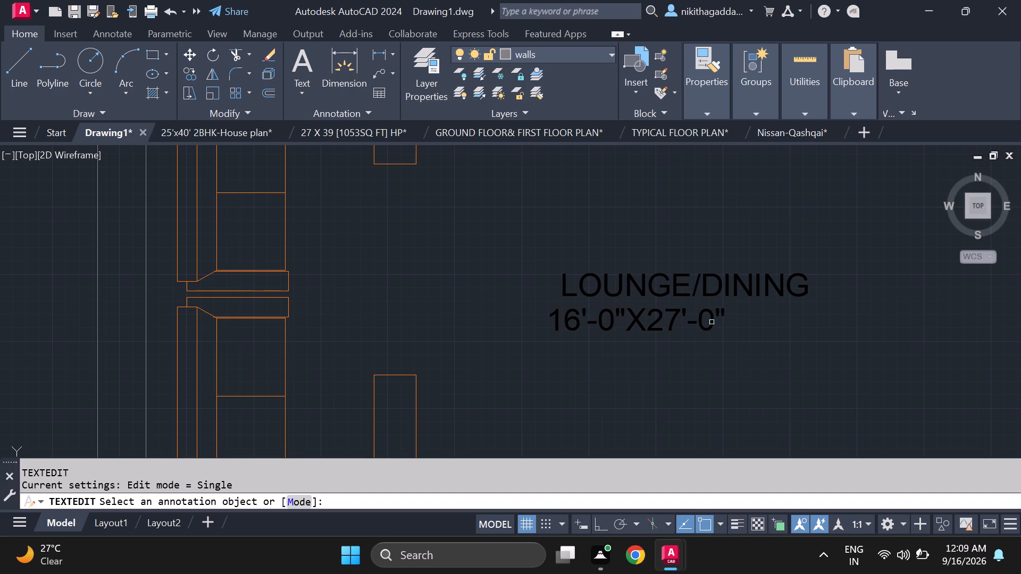
{"action": "scroll", "coordinate": [710, 322], "scroll_direction": "down", "scroll_amount": 3}
{"action": "middle_click_drag", "start_coordinate": [697, 377], "coordinate": [662, 225]}
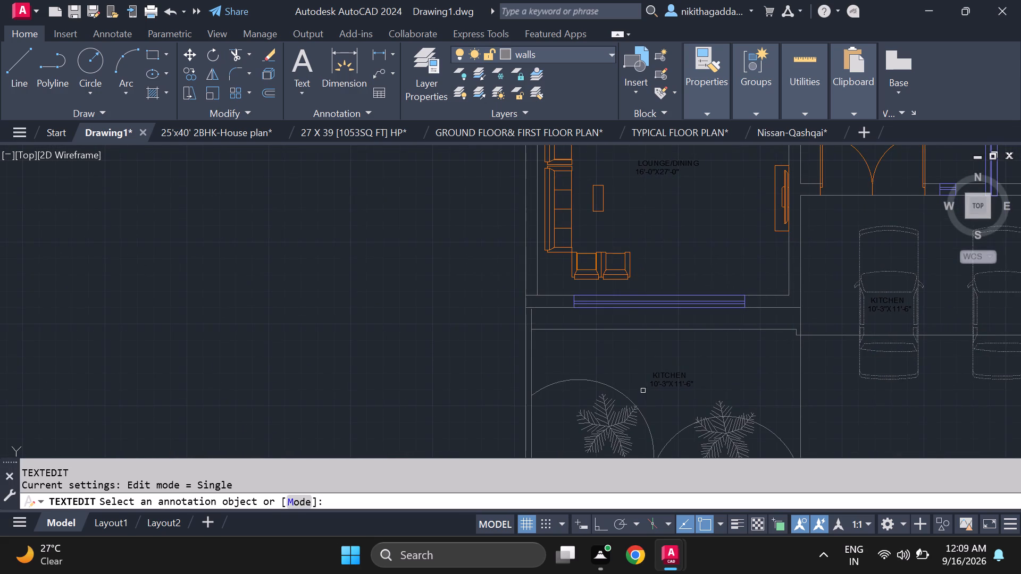
{"action": "scroll", "coordinate": [659, 399], "scroll_direction": "up", "scroll_amount": 2}
{"action": "left_click", "coordinate": [697, 341]}
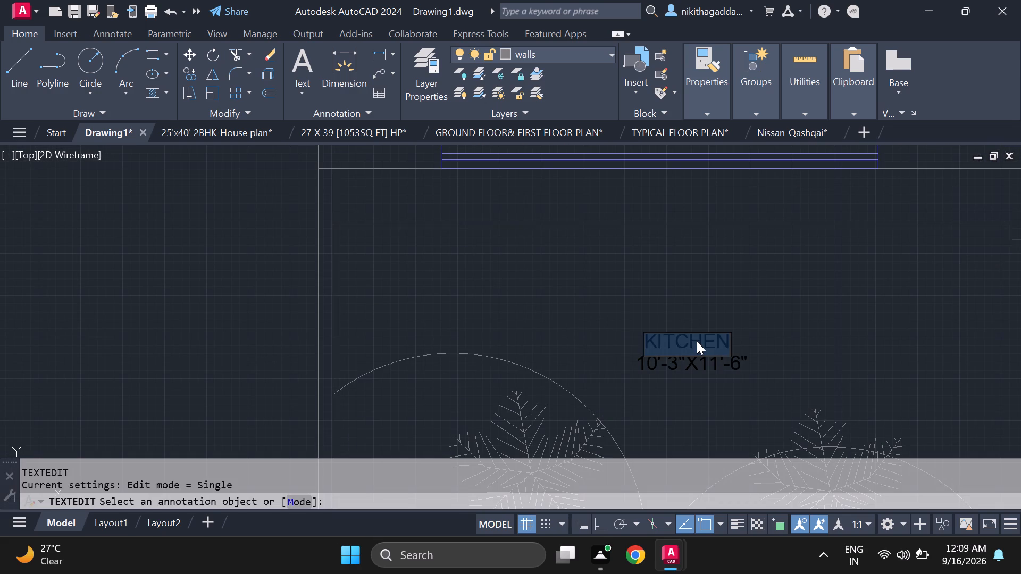
{"action": "key", "text": "BackSpace"}
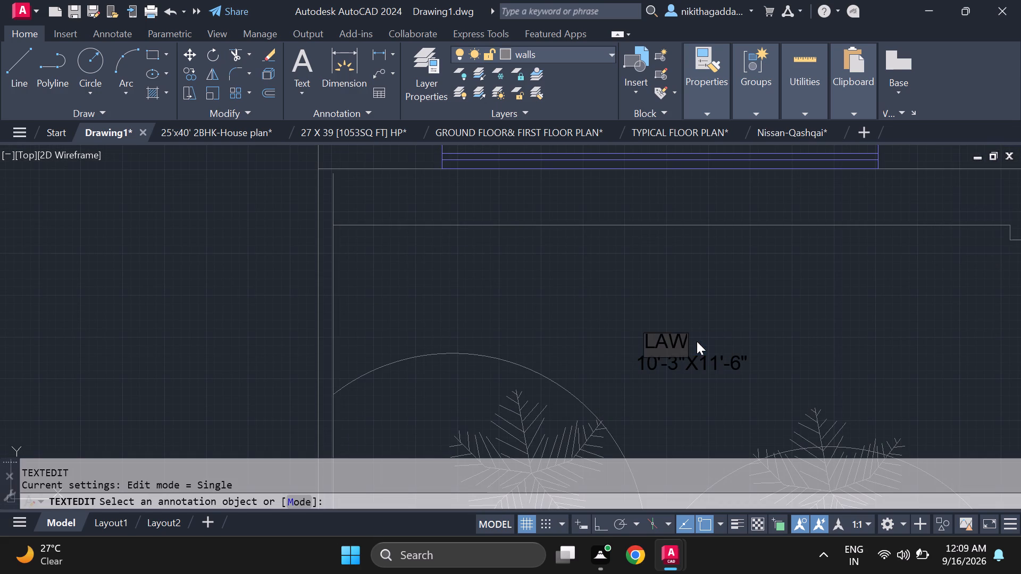
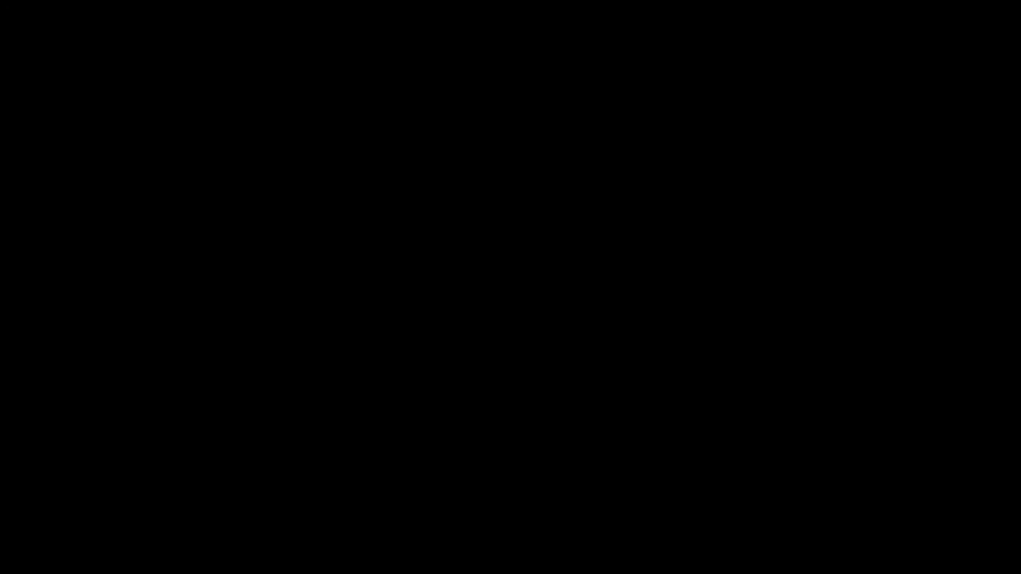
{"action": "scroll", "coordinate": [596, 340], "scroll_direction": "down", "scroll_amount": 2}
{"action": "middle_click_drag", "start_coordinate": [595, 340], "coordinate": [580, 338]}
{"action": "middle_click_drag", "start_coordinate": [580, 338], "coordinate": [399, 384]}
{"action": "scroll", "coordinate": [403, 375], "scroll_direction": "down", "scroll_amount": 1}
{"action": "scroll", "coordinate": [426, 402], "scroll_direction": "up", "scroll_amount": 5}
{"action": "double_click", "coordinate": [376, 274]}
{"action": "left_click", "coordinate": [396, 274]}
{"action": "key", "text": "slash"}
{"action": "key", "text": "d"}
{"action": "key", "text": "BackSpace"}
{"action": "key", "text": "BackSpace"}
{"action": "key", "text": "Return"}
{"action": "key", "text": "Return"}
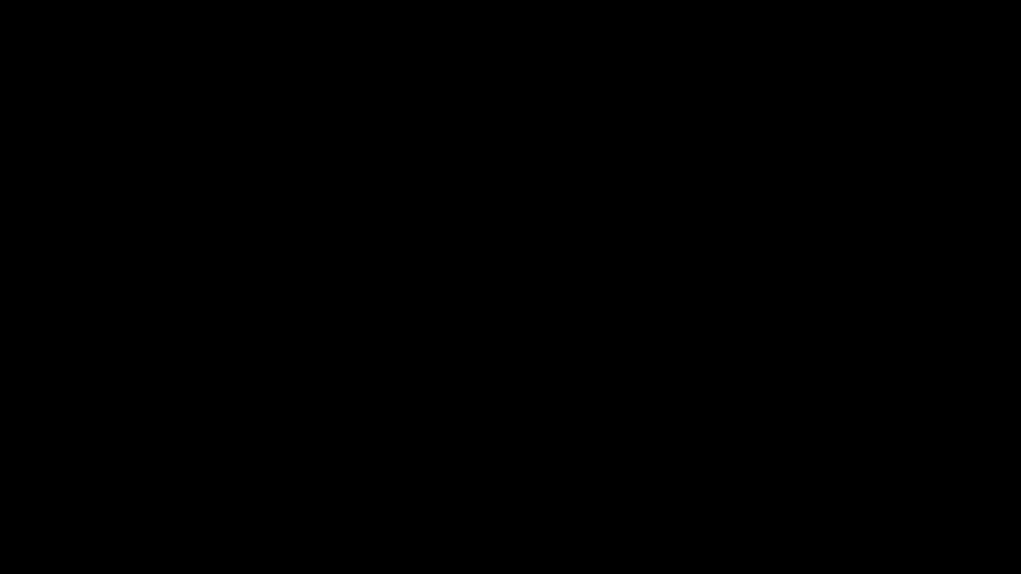
Edit the label's size line, replacing a digit in the first dimension with 9 and the text following that dimension with WIDE.
{"action": "left_click", "coordinate": [321, 322]}
{"action": "left_click", "coordinate": [334, 326]}
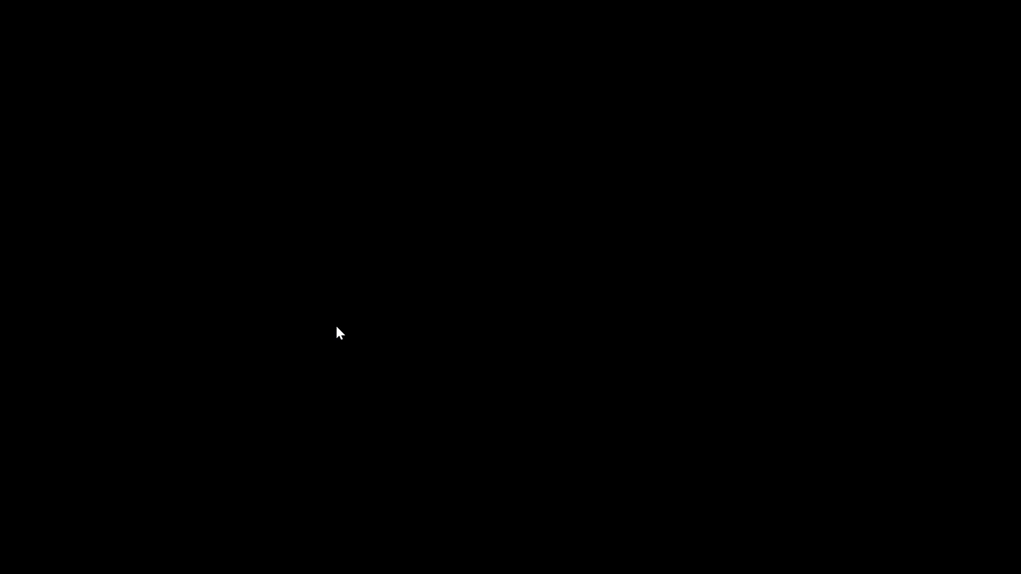
{"action": "left_click", "coordinate": [336, 326]}
{"action": "key", "text": "BackSpace"}
{"action": "key", "text": "9"}
{"action": "left_click", "coordinate": [361, 327]}
{"action": "type", "text": "WIDE"}
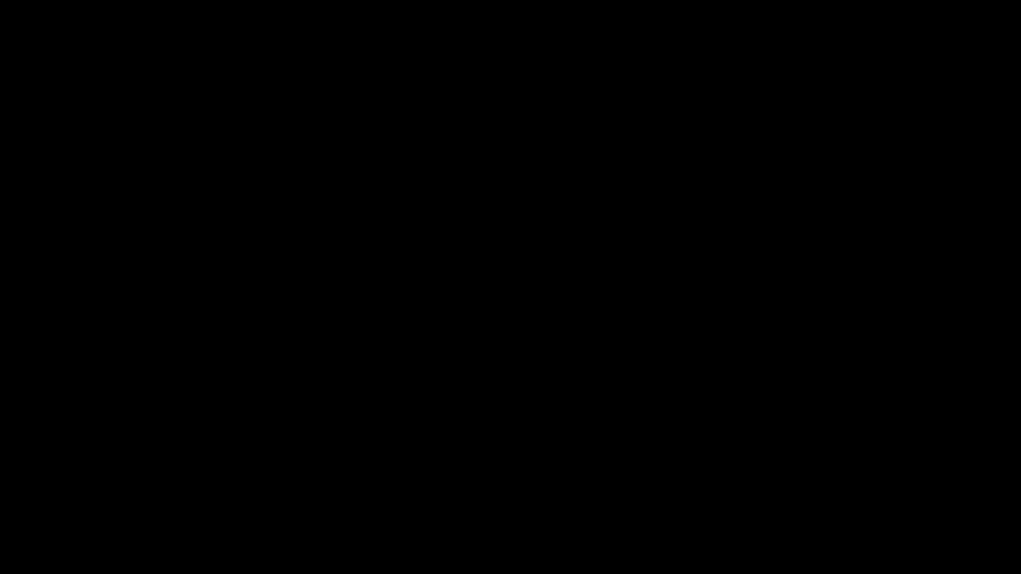
{"action": "left_click", "coordinate": [642, 316]}
{"action": "key", "text": "BackSpace"}
{"action": "key", "text": "BackSpace"}
{"action": "key", "text": "BackSpace"}
{"action": "key", "text": "BackSpace"}
{"action": "key", "text": "BackSpace"}
{"action": "key", "text": "BackSpace"}
{"action": "key", "text": "BackSpace"}
{"action": "key", "text": "BackSpace"}
{"action": "key", "text": "e"}
{"action": "key", "text": "Return"}
{"action": "key", "text": "Return"}
Change the name line of the next copied room label to PORCH.
{"action": "scroll", "coordinate": [635, 271], "scroll_direction": "down", "scroll_amount": 4}
{"action": "middle_click_drag", "start_coordinate": [645, 286], "coordinate": [335, 378]}
{"action": "middle_click_drag", "start_coordinate": [487, 346], "coordinate": [473, 378]}
{"action": "scroll", "coordinate": [485, 370], "scroll_direction": "up", "scroll_amount": 3}
{"action": "left_click", "coordinate": [483, 183]}
{"action": "key", "text": "Delete"}
{"action": "type", "text": "PORCH"}
{"action": "key", "text": "Return"}
{"action": "key", "text": "Return"}
Edit the size line under the PORCH label, replacing one digit in each of its four numbers with 6, 9, 8 and 0 in order.
{"action": "left_click", "coordinate": [455, 223]}
{"action": "left_click", "coordinate": [425, 218]}
{"action": "key", "text": "BackSpace"}
{"action": "key", "text": "6"}
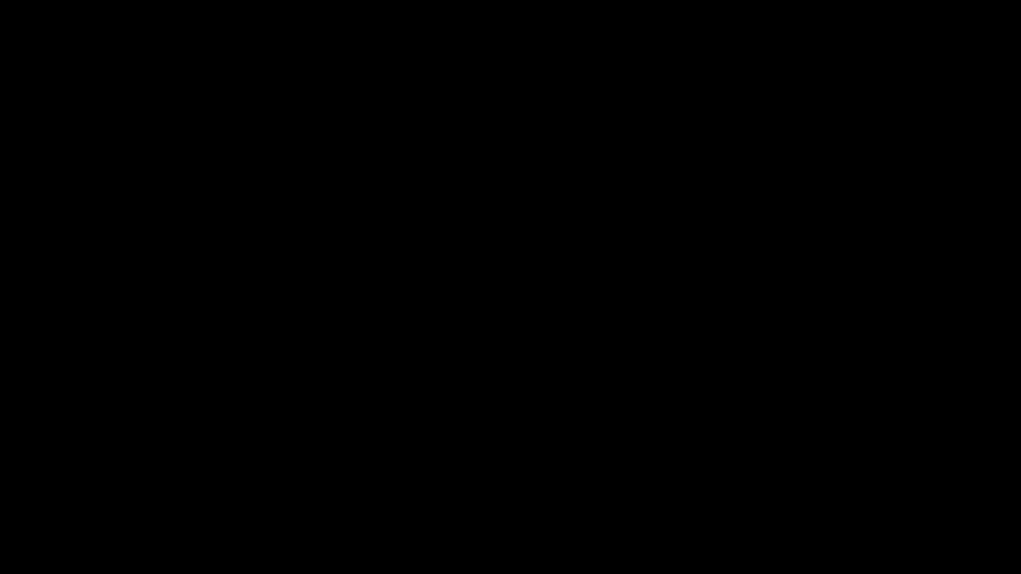
{"action": "left_click", "coordinate": [461, 217]}
{"action": "key", "text": "BackSpace"}
{"action": "key", "text": "9"}
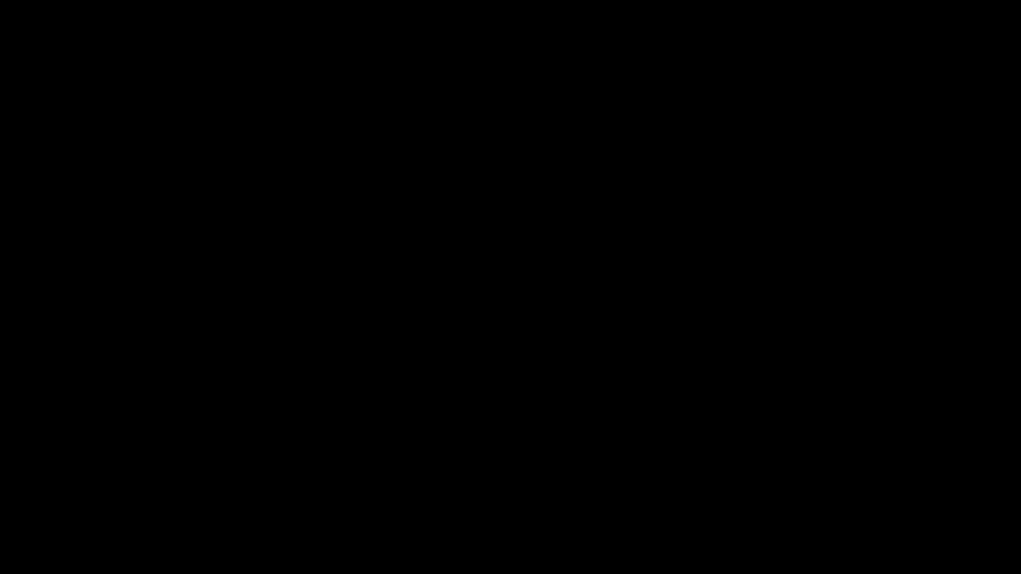
{"action": "left_click", "coordinate": [518, 219]}
{"action": "key", "text": "BackSpace"}
{"action": "key", "text": "8"}
{"action": "left_click", "coordinate": [558, 225]}
{"action": "key", "text": "BackSpace"}
{"action": "key", "text": "0"}
{"action": "key", "text": "Return"}
Draw a rectangular outline of connected lines on the floor plan, toggling Ortho mode, and add one further segment from its last corner.
{"action": "scroll", "coordinate": [522, 299], "scroll_direction": "down", "scroll_amount": 3}
{"action": "scroll", "coordinate": [561, 360], "scroll_direction": "down", "scroll_amount": 2}
{"action": "middle_click_drag", "start_coordinate": [567, 359], "coordinate": [551, 421]}
{"action": "scroll", "coordinate": [524, 314], "scroll_direction": "up", "scroll_amount": 2}
{"action": "key", "text": "l"}
{"action": "key", "text": "Return"}
{"action": "scroll", "coordinate": [534, 322], "scroll_direction": "up", "scroll_amount": 1}
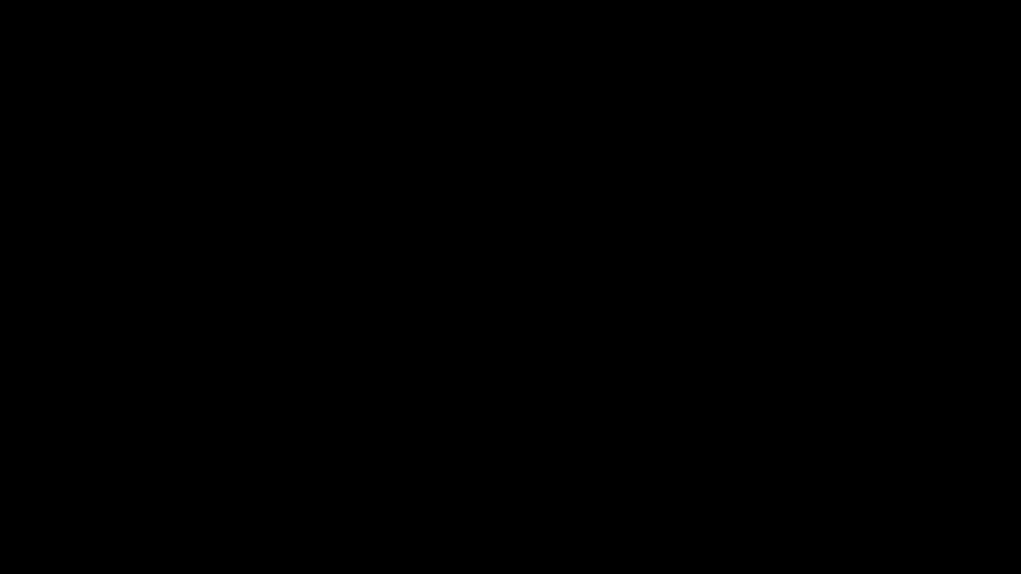
{"action": "left_click", "coordinate": [581, 249]}
{"action": "left_click", "coordinate": [587, 171]}
{"action": "key", "text": "F8"}
{"action": "left_click", "coordinate": [475, 173]}
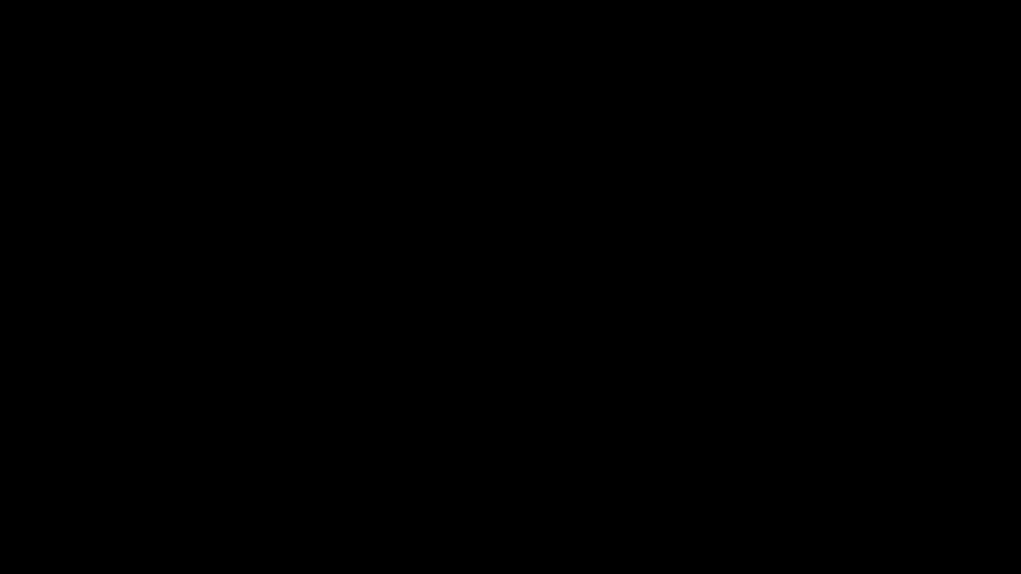
{"action": "left_click", "coordinate": [477, 248]}
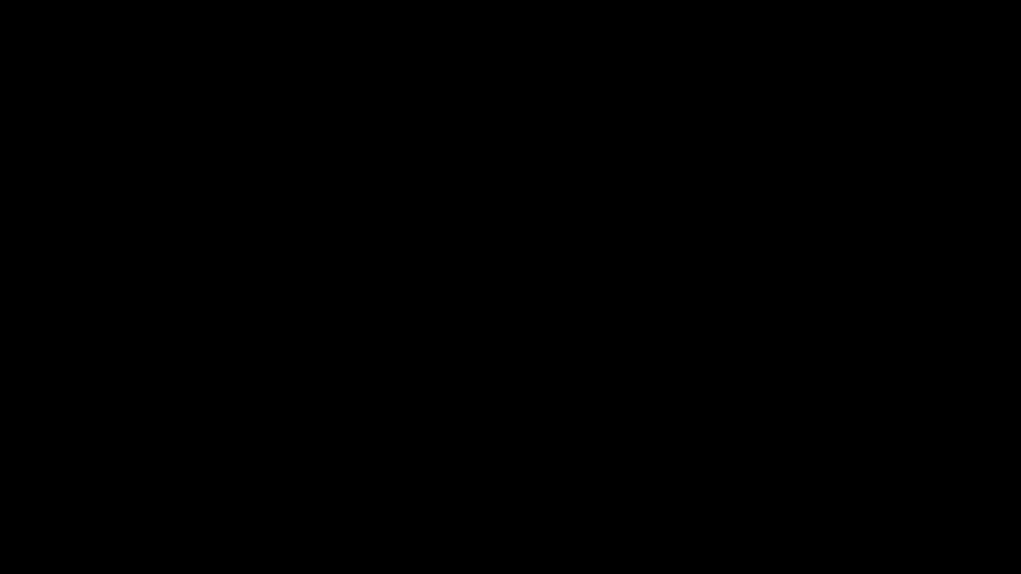
{"action": "left_click", "coordinate": [588, 251]}
{"action": "key", "text": "F8"}
{"action": "left_click", "coordinate": [675, 166]}
{"action": "key", "text": "Escape"}
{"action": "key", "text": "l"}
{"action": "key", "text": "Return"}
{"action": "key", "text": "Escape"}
Offset one short side of the new outline inward four times in succession at an equal spacing picked with two points.
{"action": "type", "text": "OF"}
{"action": "key", "text": "Return"}
{"action": "left_click", "coordinate": [474, 202]}
{"action": "left_click", "coordinate": [496, 208]}
{"action": "left_click", "coordinate": [476, 213]}
{"action": "left_click", "coordinate": [509, 220]}
{"action": "left_click", "coordinate": [497, 223]}
{"action": "left_click", "coordinate": [513, 226]}
{"action": "left_click", "coordinate": [517, 221]}
{"action": "left_click", "coordinate": [553, 222]}
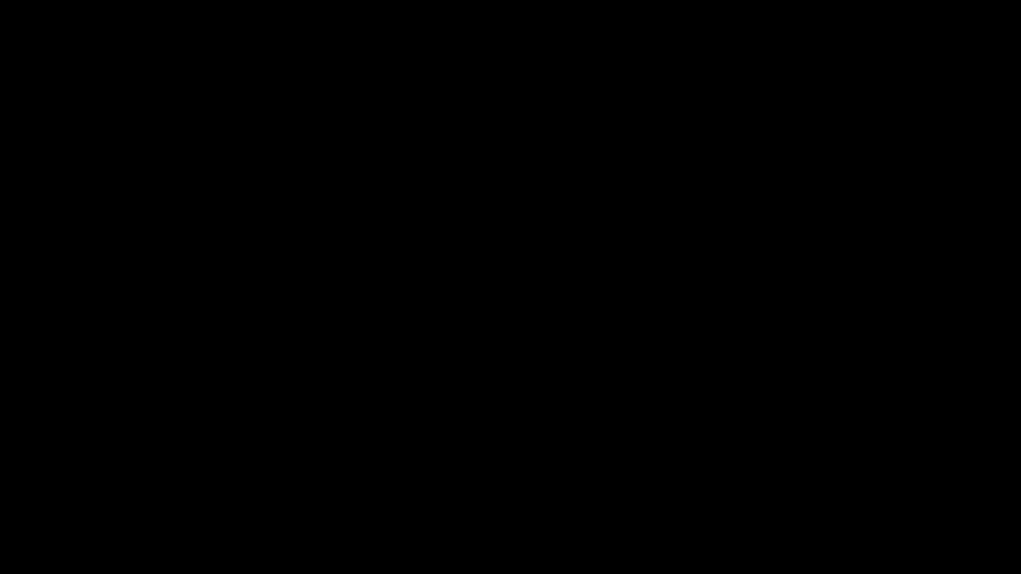
{"action": "left_click", "coordinate": [538, 230]}
{"action": "left_click", "coordinate": [563, 225]}
{"action": "key", "text": "Escape"}
Select the newly drawn lines of the outline in several passes and change their object properties.
{"action": "scroll", "coordinate": [567, 217], "scroll_direction": "up", "scroll_amount": 1}
{"action": "left_click_drag", "start_coordinate": [612, 203], "coordinate": [579, 206]}
{"action": "left_click", "coordinate": [382, 233]}
{"action": "scroll", "coordinate": [490, 255], "scroll_direction": "down", "scroll_amount": 2}
{"action": "scroll", "coordinate": [490, 255], "scroll_direction": "up", "scroll_amount": 4}
{"action": "left_click_drag", "start_coordinate": [489, 256], "coordinate": [487, 260]}
{"action": "left_click", "coordinate": [391, 292]}
{"action": "left_click_drag", "start_coordinate": [633, 244], "coordinate": [627, 244]}
{"action": "left_click", "coordinate": [604, 241]}
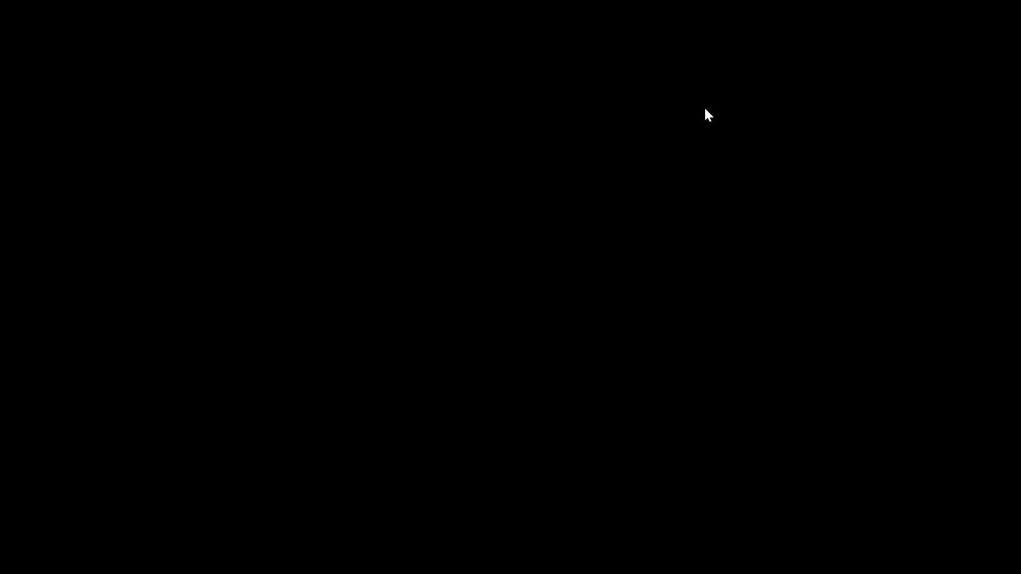
{"action": "left_click", "coordinate": [705, 108]}
{"action": "left_click", "coordinate": [872, 175]}
{"action": "left_click", "coordinate": [832, 264]}
{"action": "key", "text": "Escape"}
Draw a single straight, roughly horizontal line between two points on the floor plan with the Line command.
{"action": "scroll", "coordinate": [768, 326], "scroll_direction": "down", "scroll_amount": 1}
{"action": "scroll", "coordinate": [659, 358], "scroll_direction": "down", "scroll_amount": 2}
{"action": "middle_click_drag", "start_coordinate": [659, 358], "coordinate": [531, 286]}
{"action": "scroll", "coordinate": [489, 298], "scroll_direction": "up", "scroll_amount": 3}
{"action": "scroll", "coordinate": [506, 298], "scroll_direction": "down", "scroll_amount": 1}
{"action": "key", "text": "l"}
{"action": "key", "text": "Return"}
{"action": "middle_click_drag", "start_coordinate": [510, 332], "coordinate": [525, 452]}
{"action": "scroll", "coordinate": [501, 356], "scroll_direction": "down", "scroll_amount": 1}
{"action": "middle_click_drag", "start_coordinate": [501, 373], "coordinate": [465, 401]}
{"action": "scroll", "coordinate": [430, 304], "scroll_direction": "up", "scroll_amount": 1}
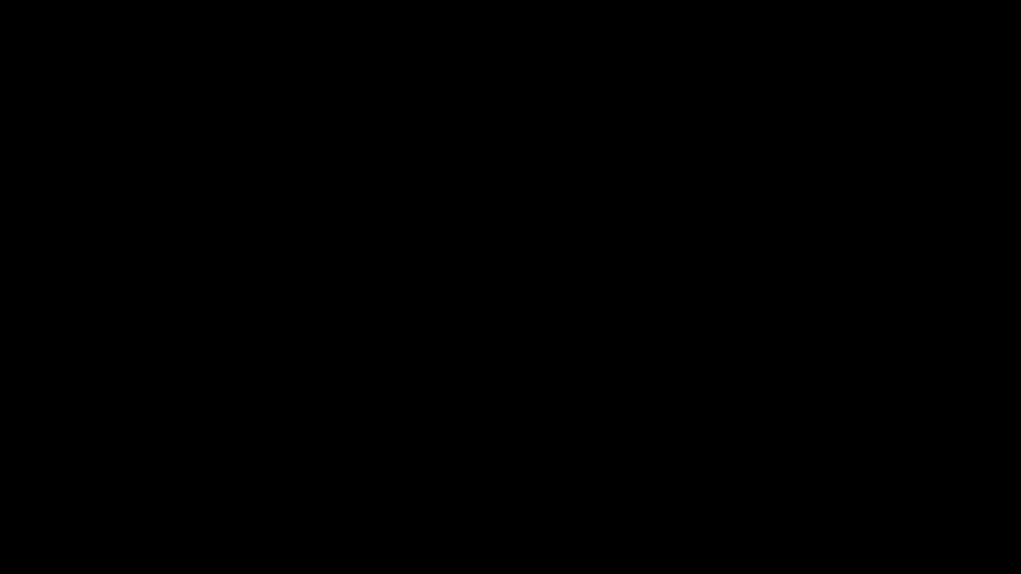
{"action": "left_click", "coordinate": [408, 282]}
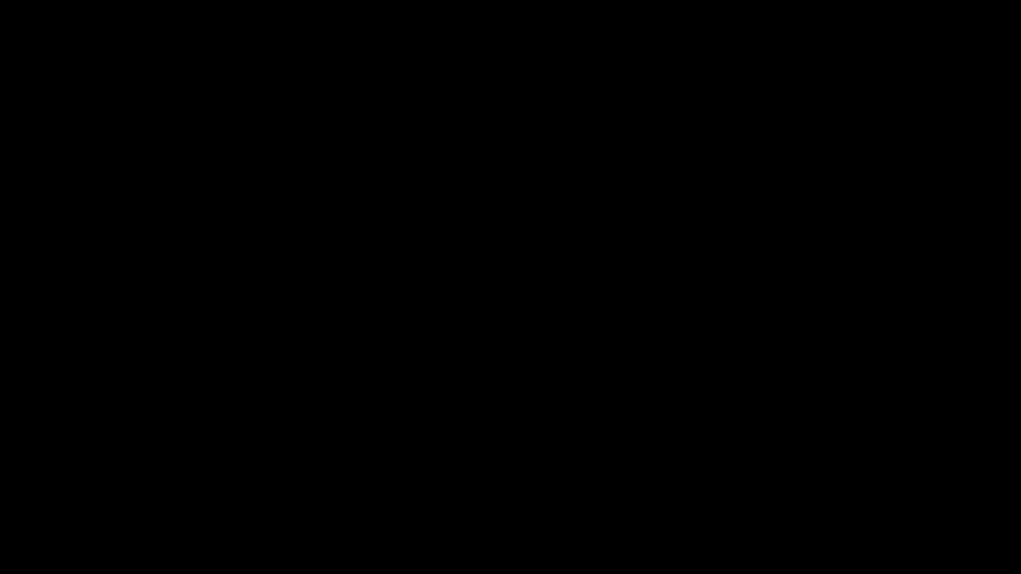
{"action": "left_click", "coordinate": [677, 288]}
{"action": "key", "text": "Escape"}
Start a new chain of connected lines on the floor plan, toggling Ortho mode after the first point, and place its first four segments.
{"action": "scroll", "coordinate": [401, 310], "scroll_direction": "down", "scroll_amount": 3}
{"action": "middle_click_drag", "start_coordinate": [441, 349], "coordinate": [429, 307]}
{"action": "middle_click_drag", "start_coordinate": [429, 307], "coordinate": [420, 277]}
{"action": "scroll", "coordinate": [416, 283], "scroll_direction": "up", "scroll_amount": 2}
{"action": "middle_click_drag", "start_coordinate": [439, 373], "coordinate": [432, 361]}
{"action": "key", "text": "l"}
{"action": "key", "text": "Return"}
{"action": "scroll", "coordinate": [423, 330], "scroll_direction": "up", "scroll_amount": 2}
{"action": "scroll", "coordinate": [510, 374], "scroll_direction": "down", "scroll_amount": 1}
{"action": "left_click", "coordinate": [486, 197]}
{"action": "key", "text": "F8"}
{"action": "scroll", "coordinate": [505, 340], "scroll_direction": "up", "scroll_amount": 1}
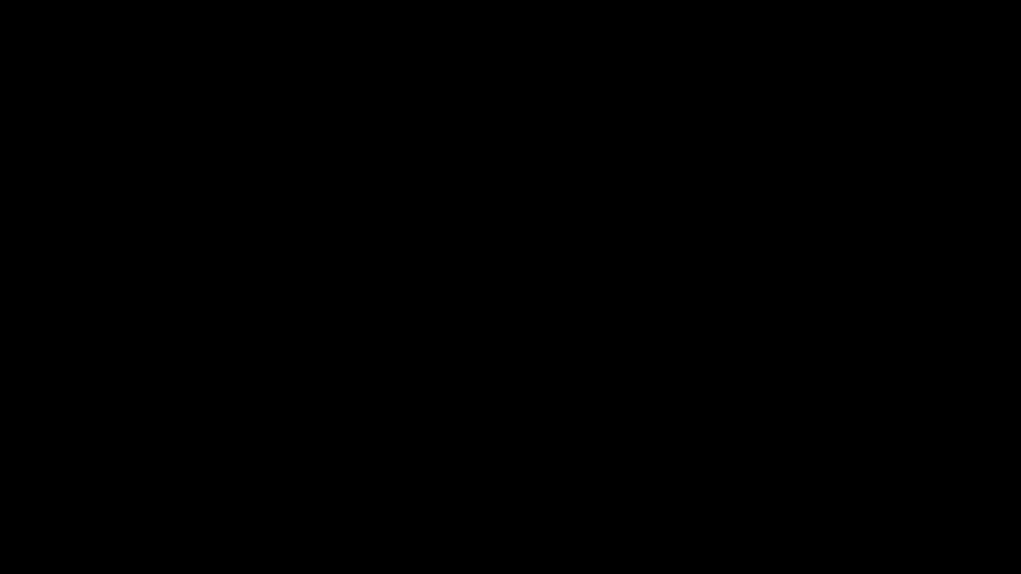
{"action": "left_click", "coordinate": [470, 391]}
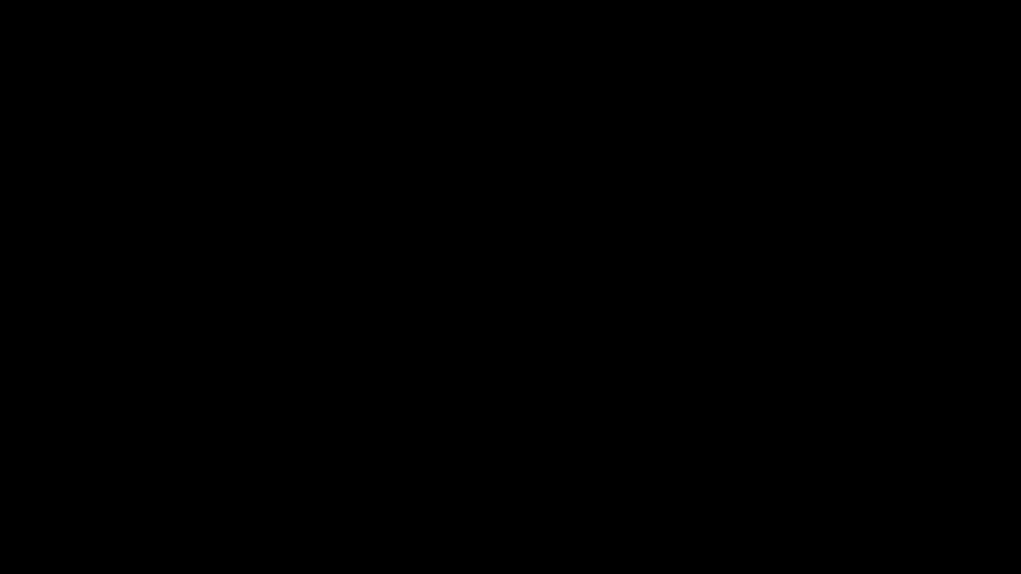
{"action": "left_click", "coordinate": [491, 391]}
{"action": "scroll", "coordinate": [484, 219], "scroll_direction": "down", "scroll_amount": 1}
{"action": "scroll", "coordinate": [489, 216], "scroll_direction": "up", "scroll_amount": 1}
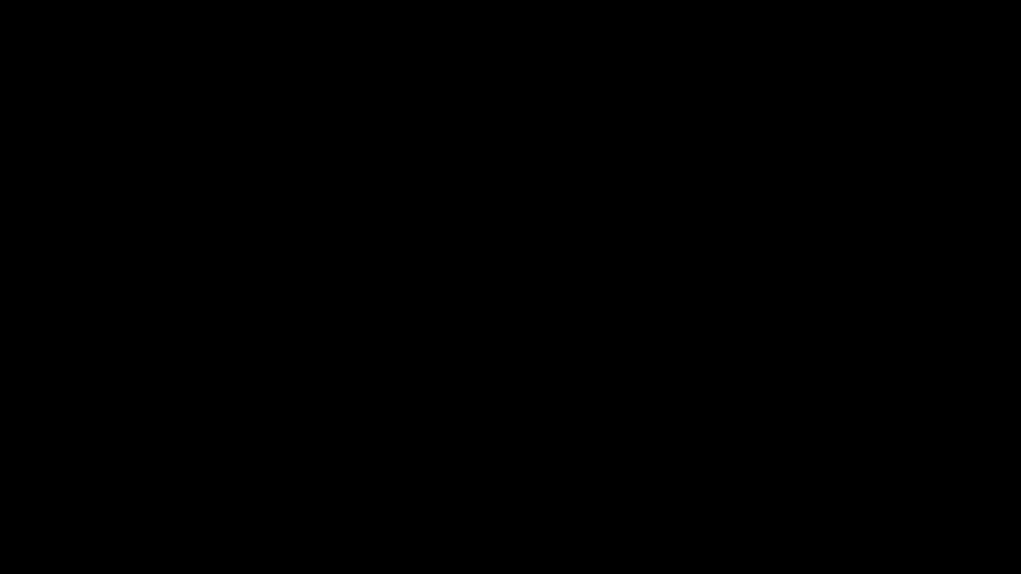
{"action": "left_click", "coordinate": [483, 243]}
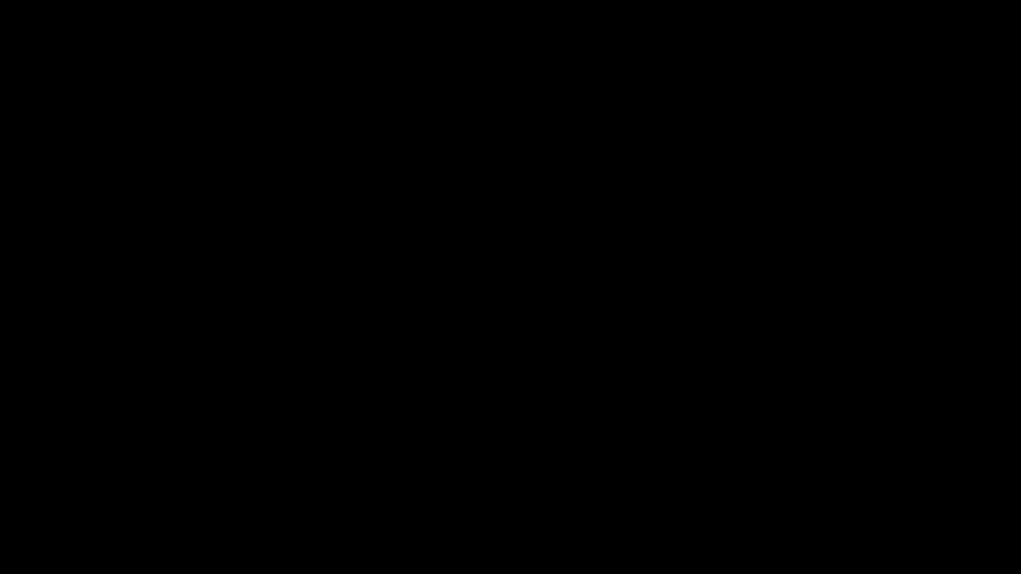
{"action": "left_click", "coordinate": [465, 243]}
Continue the line chain with eight more segments running back and forth in evenly stacked rows, and end the chain.
{"action": "middle_click_drag", "start_coordinate": [467, 229], "coordinate": [470, 276]}
{"action": "middle_click_drag", "start_coordinate": [470, 276], "coordinate": [474, 324]}
{"action": "middle_click_drag", "start_coordinate": [481, 303], "coordinate": [481, 351]}
{"action": "left_click", "coordinate": [497, 388]}
{"action": "left_click", "coordinate": [614, 383]}
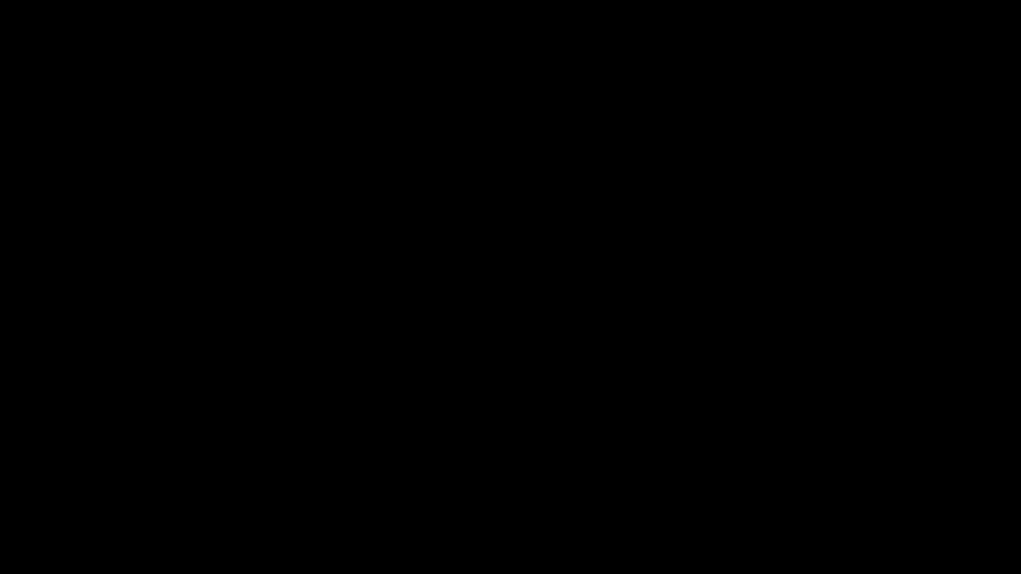
{"action": "left_click", "coordinate": [615, 354]}
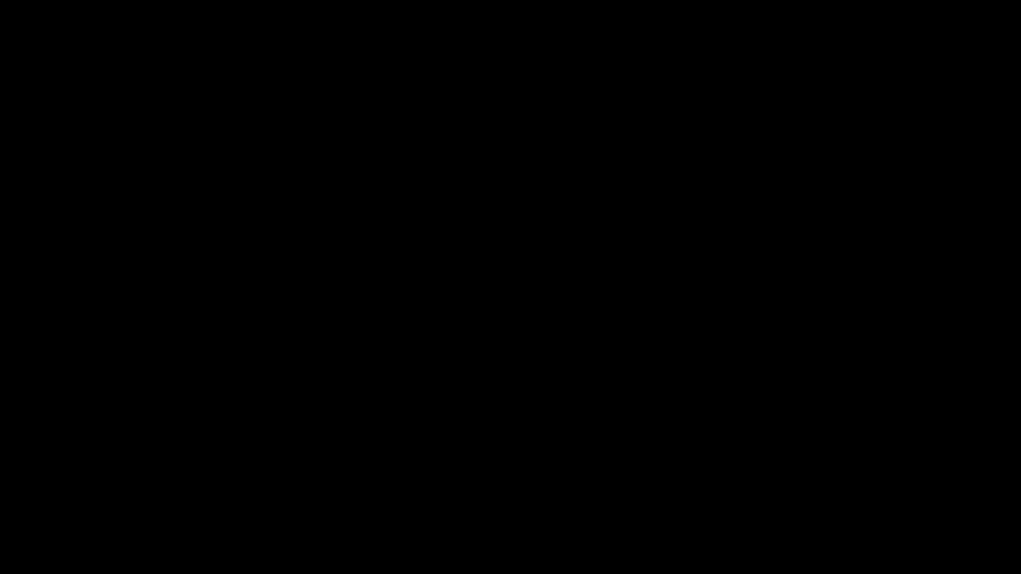
{"action": "left_click", "coordinate": [475, 359]}
{"action": "left_click", "coordinate": [473, 324]}
{"action": "left_click", "coordinate": [615, 324]}
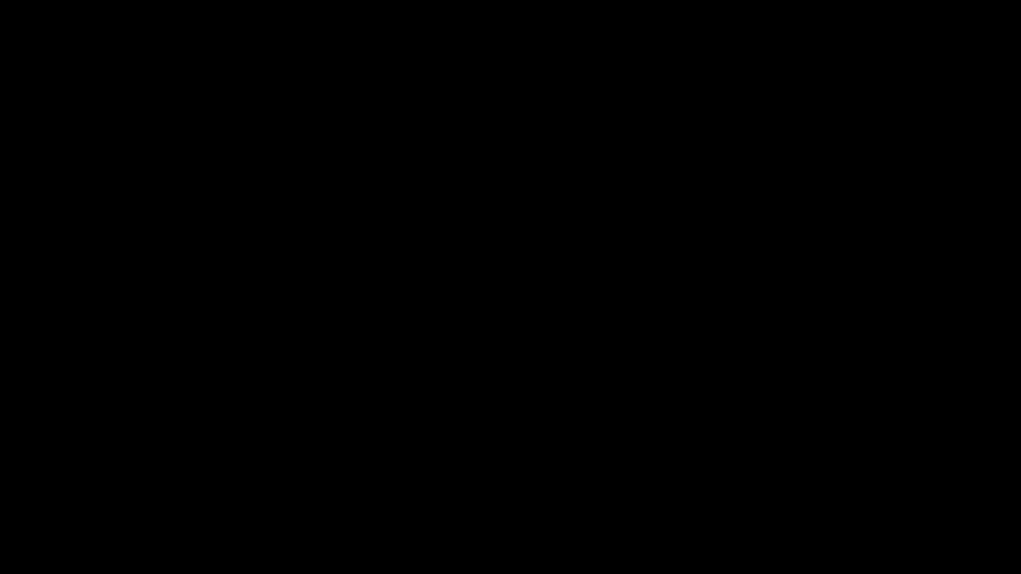
{"action": "left_click", "coordinate": [617, 286]}
{"action": "left_click", "coordinate": [473, 290]}
{"action": "key", "text": "Escape"}
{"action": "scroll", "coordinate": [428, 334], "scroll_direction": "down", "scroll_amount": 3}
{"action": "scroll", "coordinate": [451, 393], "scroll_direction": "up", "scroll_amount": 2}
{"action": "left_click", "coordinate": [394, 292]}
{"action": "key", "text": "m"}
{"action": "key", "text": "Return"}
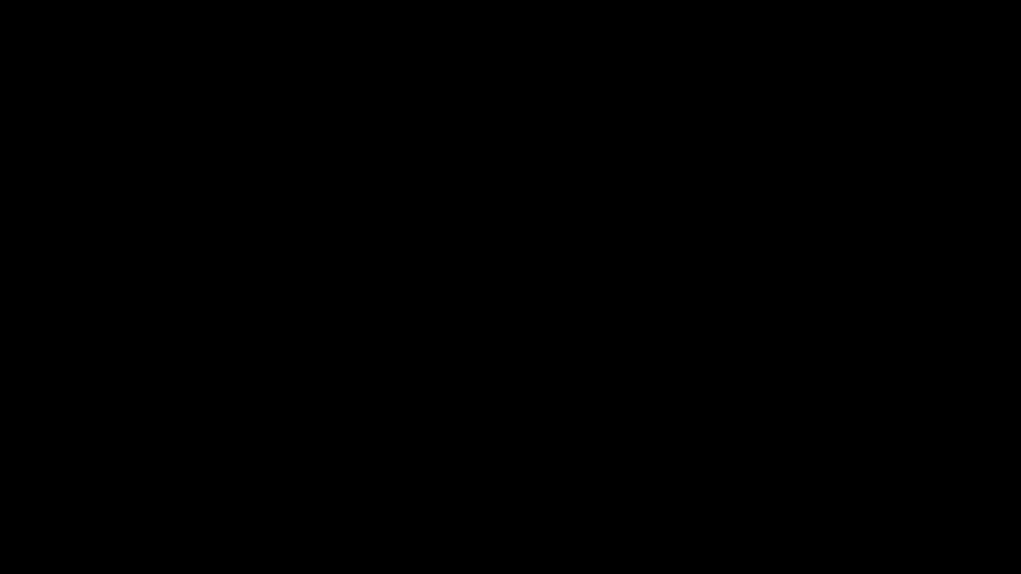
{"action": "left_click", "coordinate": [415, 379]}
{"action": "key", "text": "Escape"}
Select a group of lines on the floor plan with a crossing window and move it a short, mostly horizontal distance.
{"action": "left_click_drag", "start_coordinate": [366, 282], "coordinate": [360, 286]}
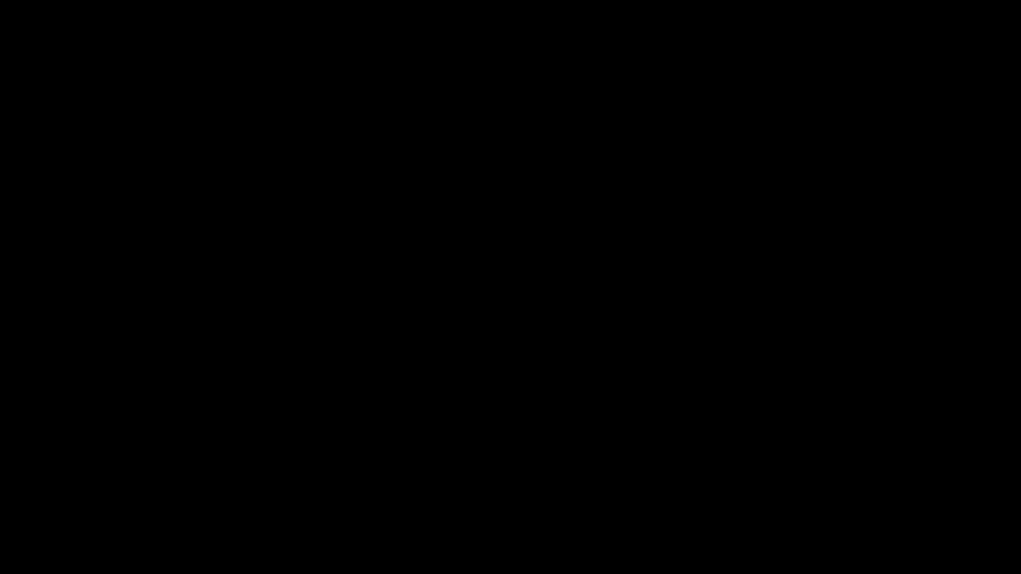
{"action": "left_click", "coordinate": [299, 357]}
{"action": "key", "text": "m"}
{"action": "key", "text": "Return"}
{"action": "left_click_drag", "start_coordinate": [414, 382], "coordinate": [408, 382]}
{"action": "left_click", "coordinate": [399, 386]}
Select another group of lines with a crossing window and move it slightly upward on the floor plan.
{"action": "left_click_drag", "start_coordinate": [408, 353], "coordinate": [390, 358]}
{"action": "left_click", "coordinate": [301, 372]}
{"action": "key", "text": "m"}
{"action": "key", "text": "Return"}
{"action": "left_click", "coordinate": [395, 396]}
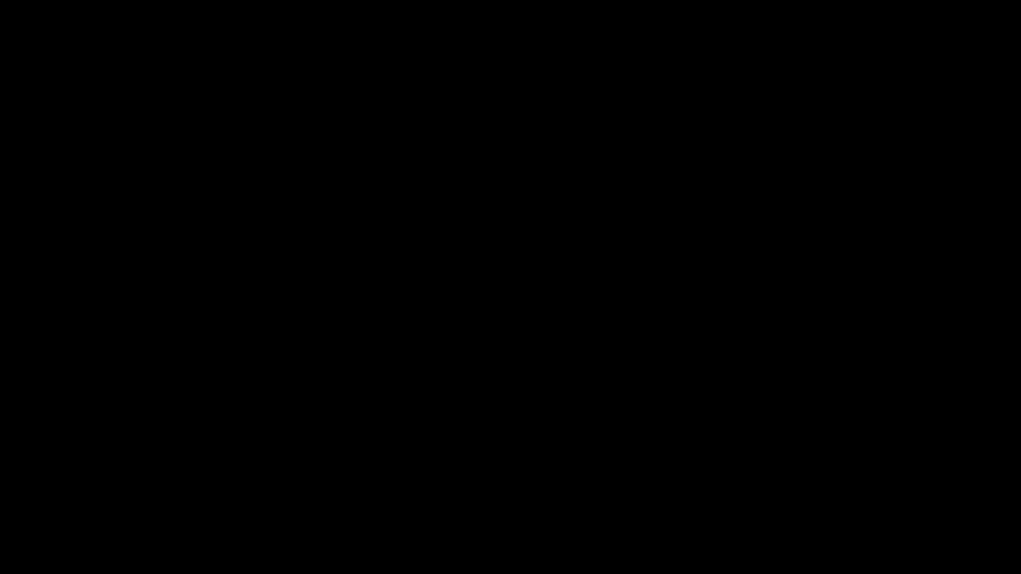
{"action": "left_click", "coordinate": [394, 386]}
Select the leftover lines beside the moved group with a small crossing window and delete them.
{"action": "left_click", "coordinate": [357, 352]}
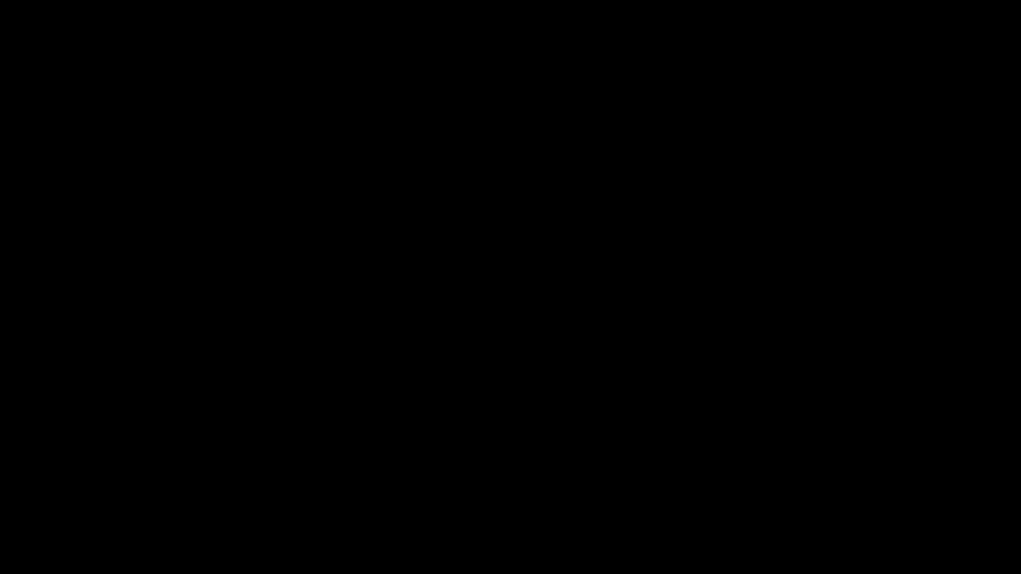
{"action": "left_click", "coordinate": [332, 369]}
{"action": "key", "text": "Delete"}
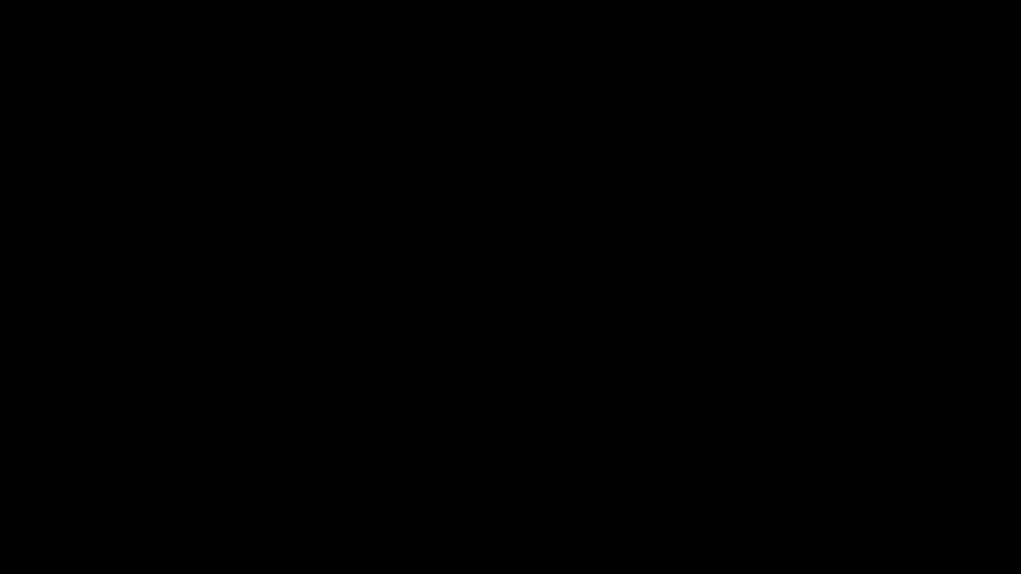
Select the small piece of line work beside the deleted lines and move it horizontally between two picked points.
{"action": "left_click", "coordinate": [437, 323]}
{"action": "left_click", "coordinate": [428, 335]}
{"action": "key", "text": "m"}
{"action": "key", "text": "Return"}
{"action": "scroll", "coordinate": [423, 372], "scroll_direction": "up", "scroll_amount": 2}
{"action": "left_click", "coordinate": [450, 358]}
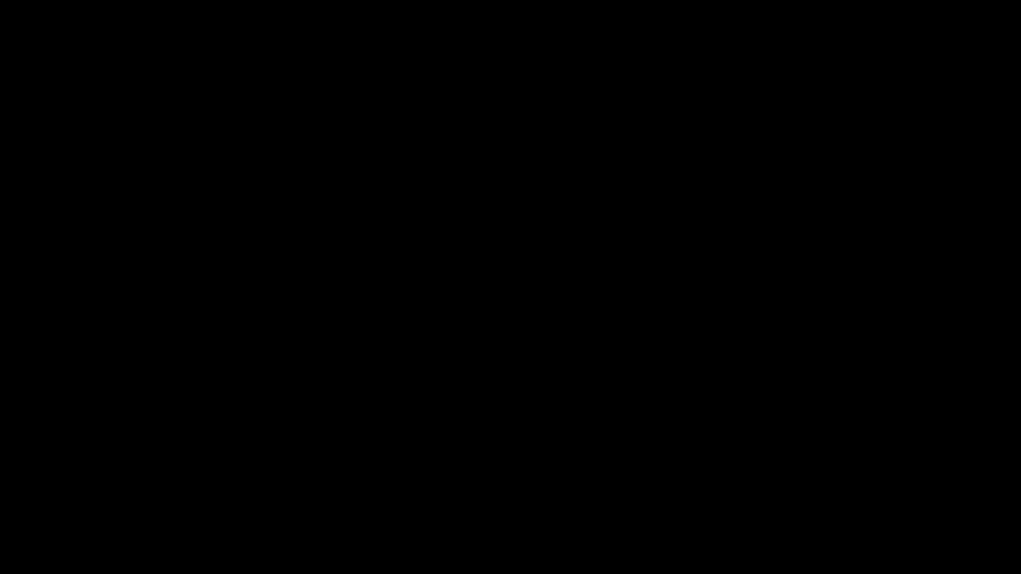
{"action": "left_click", "coordinate": [390, 354]}
Draw a chain of three connected lines: a short horizontal one, a connecting one further up the plan, and another horizontal one.
{"action": "scroll", "coordinate": [443, 340], "scroll_direction": "down", "scroll_amount": 2}
{"action": "scroll", "coordinate": [411, 342], "scroll_direction": "up", "scroll_amount": 2}
{"action": "key", "text": "l"}
{"action": "key", "text": "Return"}
{"action": "left_click", "coordinate": [445, 361]}
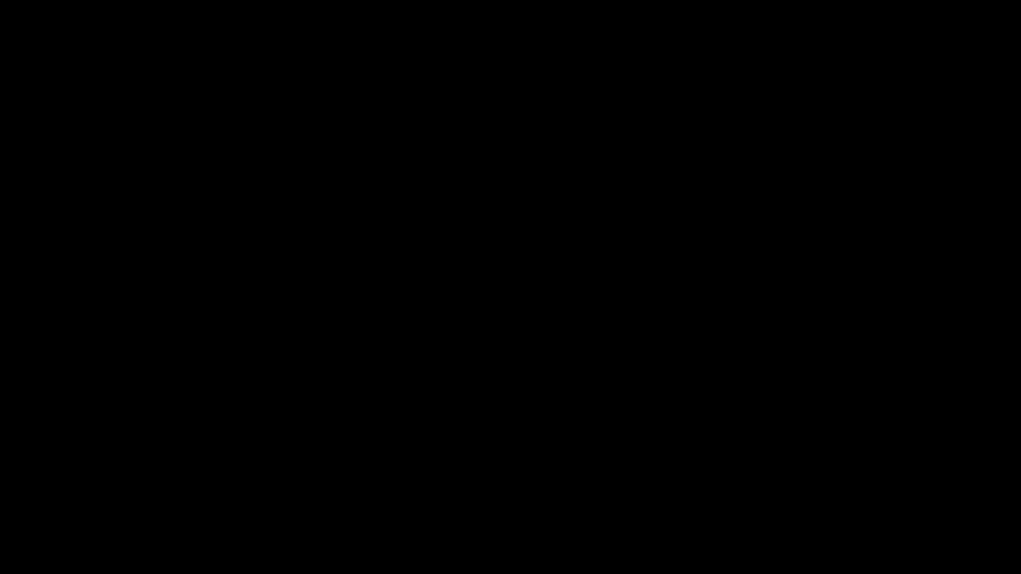
{"action": "left_click", "coordinate": [432, 361]}
{"action": "middle_click_drag", "start_coordinate": [422, 239], "coordinate": [446, 392]}
{"action": "scroll", "coordinate": [445, 282], "scroll_direction": "up", "scroll_amount": 1}
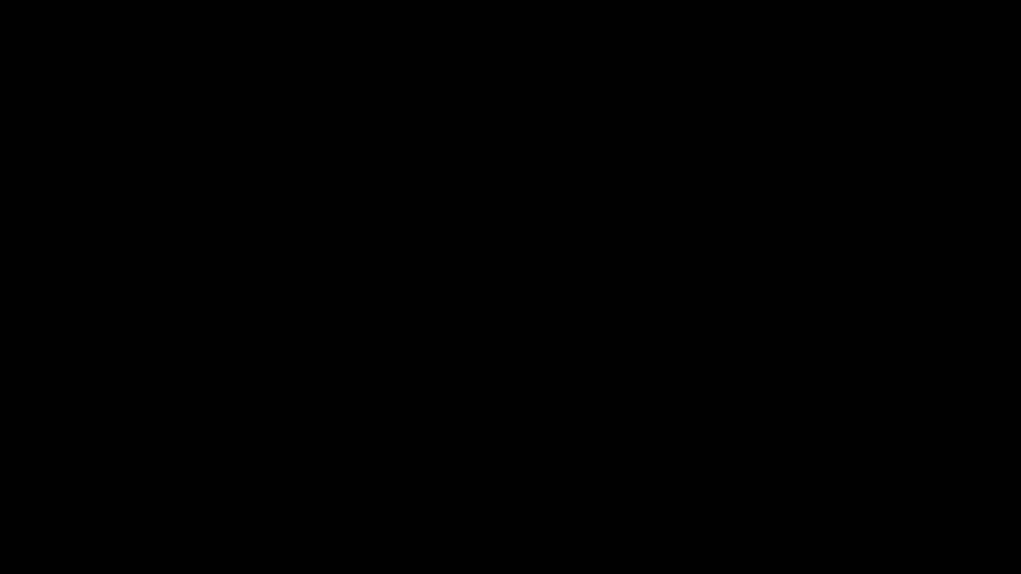
{"action": "left_click", "coordinate": [465, 270]}
{"action": "left_click", "coordinate": [517, 269]}
{"action": "scroll", "coordinate": [592, 341], "scroll_direction": "down", "scroll_amount": 3}
{"action": "key", "text": "Escape"}
Trim the first excess line segment beside the newly drawn chain of lines on the floor plan.
{"action": "scroll", "coordinate": [609, 455], "scroll_direction": "down", "scroll_amount": 1}
{"action": "scroll", "coordinate": [585, 406], "scroll_direction": "down", "scroll_amount": 2}
{"action": "scroll", "coordinate": [596, 399], "scroll_direction": "up", "scroll_amount": 2}
{"action": "middle_click_drag", "start_coordinate": [583, 415], "coordinate": [607, 354]}
{"action": "type", "text": "TR"}
{"action": "key", "text": "Return"}
{"action": "scroll", "coordinate": [488, 378], "scroll_direction": "up", "scroll_amount": 2}
{"action": "left_click", "coordinate": [491, 390]}
Trim the remaining excess line segments further along the same line work, then end the Trim command.
{"action": "scroll", "coordinate": [507, 400], "scroll_direction": "down", "scroll_amount": 3}
{"action": "middle_click_drag", "start_coordinate": [503, 416], "coordinate": [362, 398]}
{"action": "scroll", "coordinate": [456, 395], "scroll_direction": "up", "scroll_amount": 2}
{"action": "scroll", "coordinate": [400, 380], "scroll_direction": "up", "scroll_amount": 2}
{"action": "left_click", "coordinate": [342, 305]}
{"action": "scroll", "coordinate": [342, 331], "scroll_direction": "down", "scroll_amount": 1}
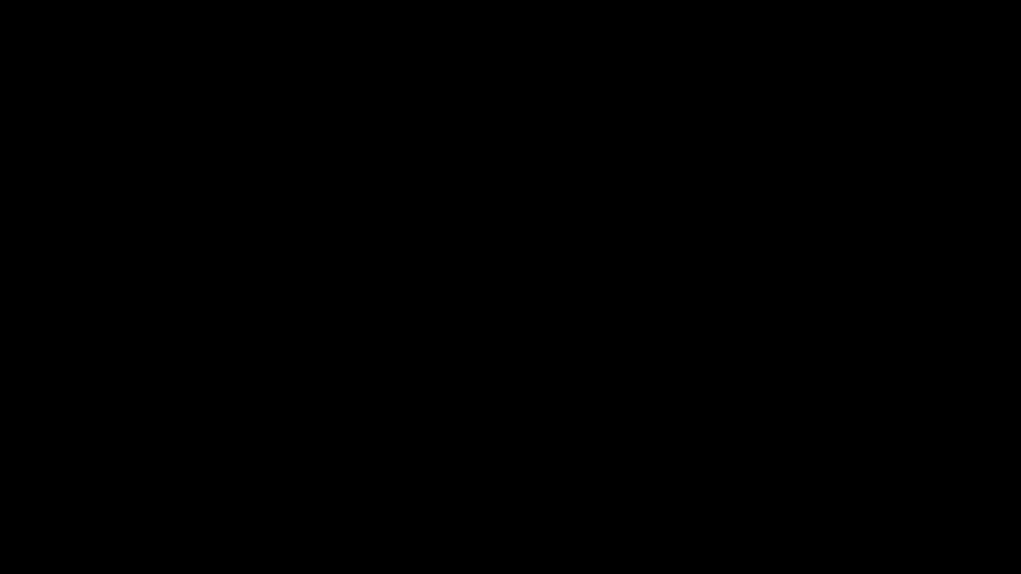
{"action": "left_click", "coordinate": [341, 329]}
{"action": "left_click_drag", "start_coordinate": [350, 215], "coordinate": [349, 205]}
{"action": "left_click", "coordinate": [351, 187]}
{"action": "left_click", "coordinate": [353, 336]}
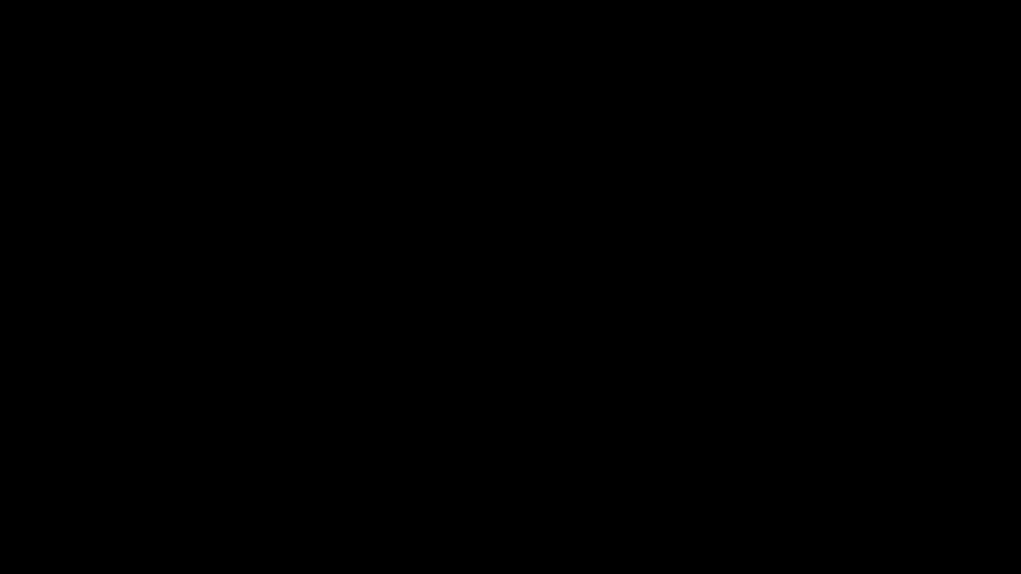
{"action": "left_click", "coordinate": [354, 185]}
{"action": "scroll", "coordinate": [342, 260], "scroll_direction": "down", "scroll_amount": 2}
{"action": "middle_click_drag", "start_coordinate": [366, 246], "coordinate": [386, 319]}
{"action": "key", "text": "Escape"}
Select a small group of line work with a crossing window and copy it from its corner to a first picked point.
{"action": "scroll", "coordinate": [419, 397], "scroll_direction": "down", "scroll_amount": 1}
{"action": "middle_click_drag", "start_coordinate": [397, 374], "coordinate": [384, 305]}
{"action": "middle_click_drag", "start_coordinate": [384, 305], "coordinate": [382, 395]}
{"action": "middle_click_drag", "start_coordinate": [382, 395], "coordinate": [388, 407]}
{"action": "scroll", "coordinate": [358, 343], "scroll_direction": "up", "scroll_amount": 3}
{"action": "left_click_drag", "start_coordinate": [345, 360], "coordinate": [327, 359]}
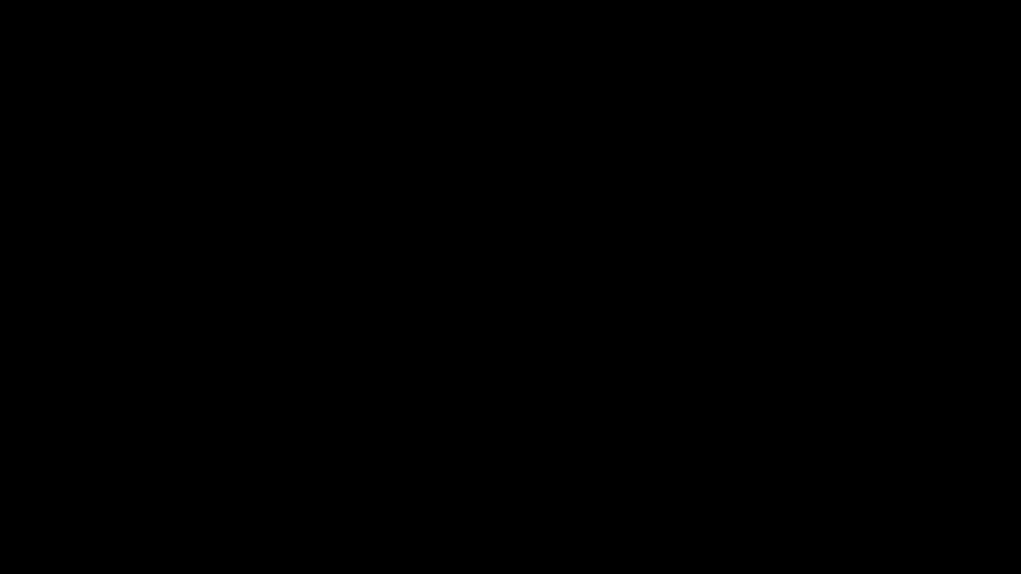
{"action": "left_click", "coordinate": [269, 384]}
{"action": "type", "text": "CO"}
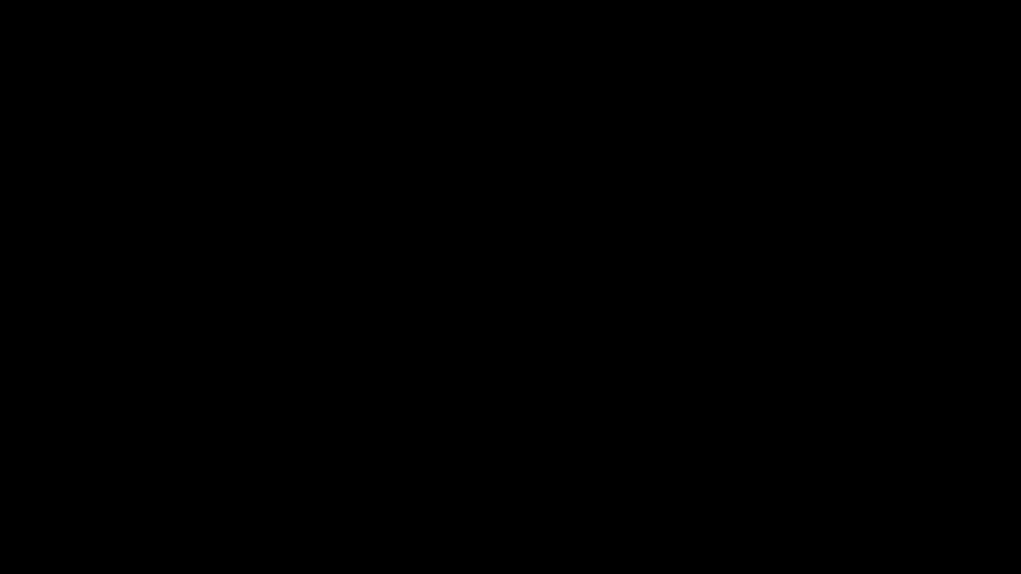
{"action": "key", "text": "Return"}
{"action": "left_click", "coordinate": [269, 384]}
{"action": "scroll", "coordinate": [357, 276], "scroll_direction": "down", "scroll_amount": 2}
{"action": "middle_click_drag", "start_coordinate": [359, 305], "coordinate": [313, 375]}
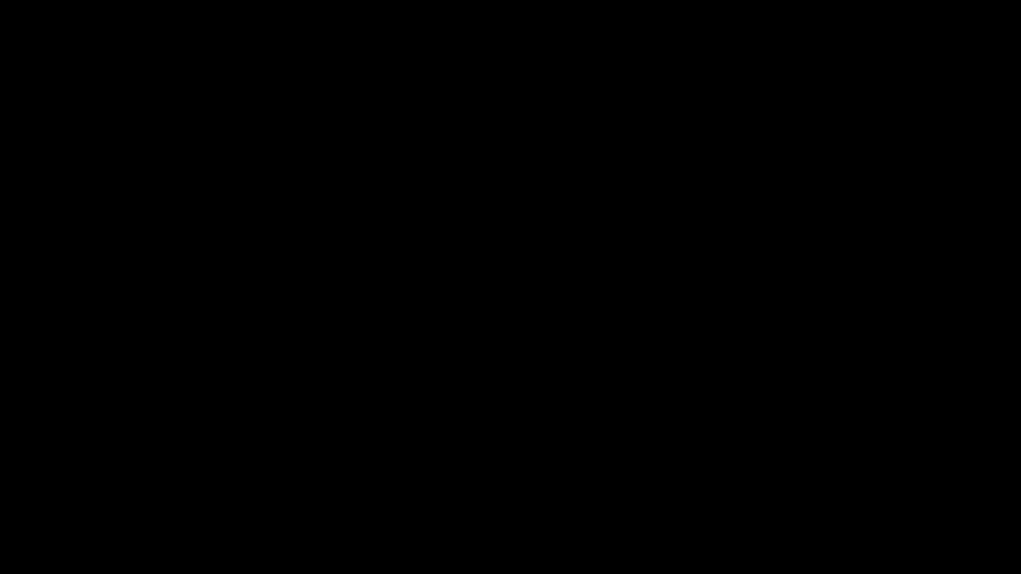
{"action": "left_click", "coordinate": [276, 390]}
Toggle Ortho mode and place further copies of the selected group at picked points further up the floor plan.
{"action": "key", "text": "F8"}
{"action": "scroll", "coordinate": [360, 278], "scroll_direction": "down", "scroll_amount": 2}
{"action": "scroll", "coordinate": [343, 241], "scroll_direction": "up", "scroll_amount": 3}
{"action": "middle_click_drag", "start_coordinate": [378, 222], "coordinate": [353, 382]}
{"action": "left_click", "coordinate": [377, 305]}
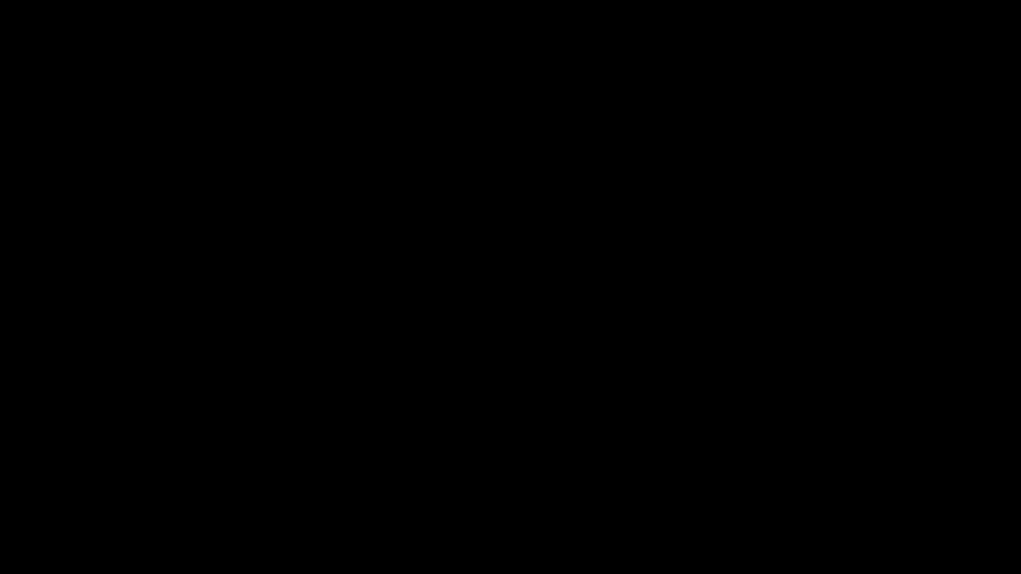
{"action": "left_click", "coordinate": [378, 300]}
{"action": "scroll", "coordinate": [366, 222], "scroll_direction": "up", "scroll_amount": 1}
{"action": "left_click", "coordinate": [382, 227]}
{"action": "scroll", "coordinate": [345, 243], "scroll_direction": "down", "scroll_amount": 2}
{"action": "middle_click_drag", "start_coordinate": [331, 255], "coordinate": [393, 204]}
{"action": "scroll", "coordinate": [349, 270], "scroll_direction": "up", "scroll_amount": 2}
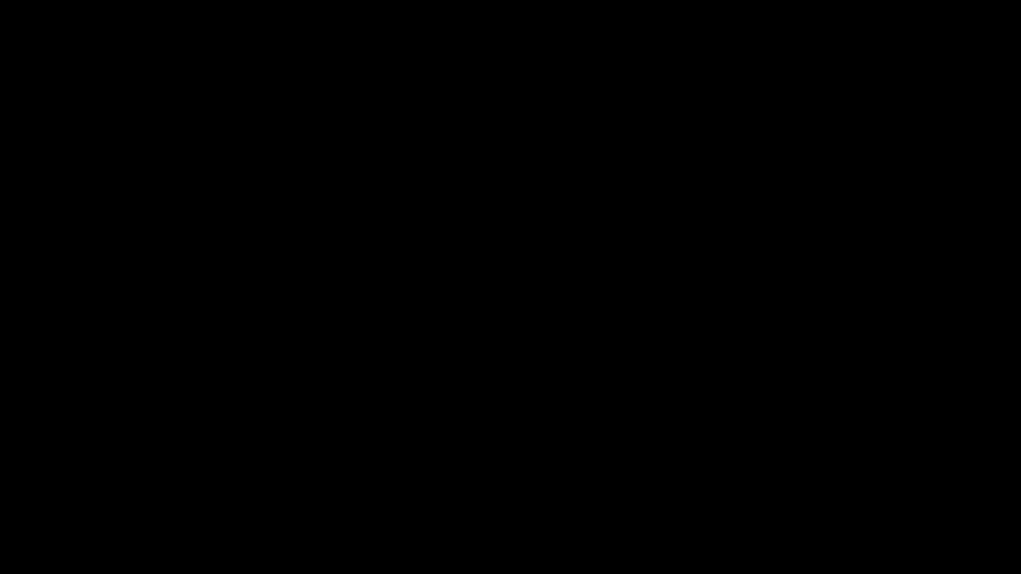
{"action": "left_click", "coordinate": [382, 266]}
Place another copy of the selected group at a picked point further down the floor plan.
{"action": "scroll", "coordinate": [315, 273], "scroll_direction": "down", "scroll_amount": 2}
{"action": "middle_click_drag", "start_coordinate": [239, 267], "coordinate": [464, 354]}
{"action": "middle_click_drag", "start_coordinate": [464, 354], "coordinate": [462, 346]}
{"action": "middle_click_drag", "start_coordinate": [399, 313], "coordinate": [347, 292]}
{"action": "middle_click_drag", "start_coordinate": [347, 292], "coordinate": [261, 260]}
{"action": "middle_click_drag", "start_coordinate": [261, 260], "coordinate": [242, 246]}
{"action": "scroll", "coordinate": [460, 374], "scroll_direction": "up", "scroll_amount": 2}
{"action": "middle_click_drag", "start_coordinate": [447, 354], "coordinate": [384, 271]}
{"action": "middle_click_drag", "start_coordinate": [434, 406], "coordinate": [408, 284]}
{"action": "scroll", "coordinate": [416, 322], "scroll_direction": "down", "scroll_amount": 2}
{"action": "scroll", "coordinate": [424, 421], "scroll_direction": "up", "scroll_amount": 2}
{"action": "scroll", "coordinate": [397, 383], "scroll_direction": "up", "scroll_amount": 3}
{"action": "scroll", "coordinate": [401, 360], "scroll_direction": "down", "scroll_amount": 3}
{"action": "left_click", "coordinate": [369, 372]}
Place one more copy of the selected group lower on the floor plan and end the Copy command.
{"action": "scroll", "coordinate": [308, 377], "scroll_direction": "down", "scroll_amount": 2}
{"action": "middle_click_drag", "start_coordinate": [309, 374], "coordinate": [312, 365]}
{"action": "middle_click_drag", "start_coordinate": [312, 365], "coordinate": [352, 283]}
{"action": "scroll", "coordinate": [353, 359], "scroll_direction": "up", "scroll_amount": 3}
{"action": "left_click", "coordinate": [343, 301]}
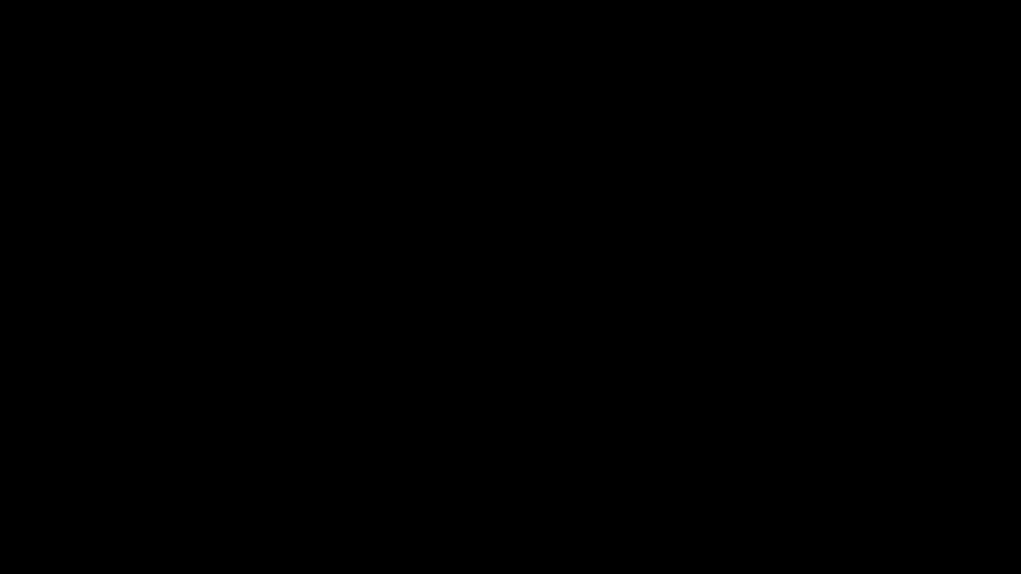
{"action": "key", "text": "Escape"}
Replace the text of the label beside the last copy point with UP.
{"action": "double_click", "coordinate": [353, 297]}
{"action": "key", "text": "Delete"}
{"action": "type", "text": "UP"}
{"action": "key", "text": "Return"}
{"action": "key", "text": "Return"}
Replace the text of the next label further up the floor plan with PDR.
{"action": "scroll", "coordinate": [391, 318], "scroll_direction": "down", "scroll_amount": 2}
{"action": "middle_click_drag", "start_coordinate": [430, 291], "coordinate": [426, 372]}
{"action": "middle_click", "coordinate": [426, 373]}
{"action": "scroll", "coordinate": [421, 290], "scroll_direction": "up", "scroll_amount": 1}
{"action": "left_click", "coordinate": [433, 292]}
{"action": "key", "text": "Delete"}
{"action": "type", "text": "PDR"}
{"action": "key", "text": "Return"}
{"action": "key", "text": "Return"}
Replace the text of the label above the PDR label on the floor plan with FRIDGE.
{"action": "scroll", "coordinate": [438, 285], "scroll_direction": "down", "scroll_amount": 2}
{"action": "middle_click_drag", "start_coordinate": [439, 294], "coordinate": [448, 399]}
{"action": "middle_click_drag", "start_coordinate": [390, 277], "coordinate": [412, 379]}
{"action": "scroll", "coordinate": [405, 288], "scroll_direction": "up", "scroll_amount": 2}
{"action": "left_click", "coordinate": [405, 242]}
{"action": "key", "text": "Delete"}
{"action": "type", "text": "FRIDGE"}
{"action": "key", "text": "Return"}
{"action": "key", "text": "Return"}
Replace the text of the label up and across from the FRIDGE label with LAUNDRY.
{"action": "scroll", "coordinate": [448, 223], "scroll_direction": "down", "scroll_amount": 1}
{"action": "middle_click_drag", "start_coordinate": [450, 225], "coordinate": [336, 364]}
{"action": "scroll", "coordinate": [379, 330], "scroll_direction": "up", "scroll_amount": 1}
{"action": "left_click", "coordinate": [416, 320]}
{"action": "key", "text": "Delete"}
{"action": "type", "text": "LA"}
{"action": "type", "text": "UNDRY"}
{"action": "key", "text": "Return"}
{"action": "key", "text": "Return"}
Replace the text of the next label near the LAUNDRY label with SHOWER.
{"action": "scroll", "coordinate": [414, 324], "scroll_direction": "up", "scroll_amount": 3}
{"action": "scroll", "coordinate": [334, 304], "scroll_direction": "down", "scroll_amount": 4}
{"action": "middle_click_drag", "start_coordinate": [330, 290], "coordinate": [348, 325]}
{"action": "scroll", "coordinate": [365, 261], "scroll_direction": "up", "scroll_amount": 2}
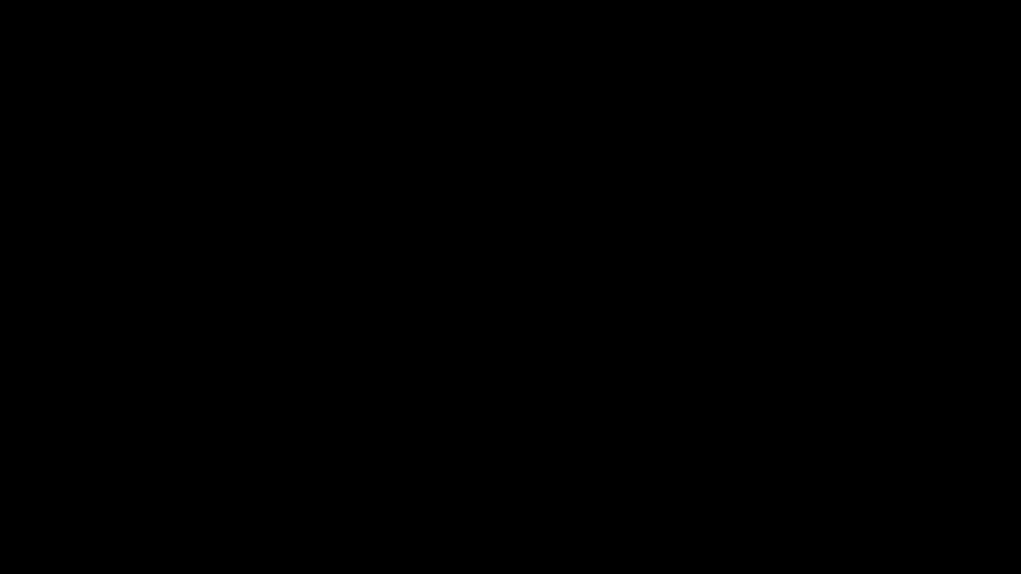
{"action": "left_click", "coordinate": [365, 261]}
{"action": "key", "text": "Delete"}
{"action": "type", "text": "SHP"}
{"action": "key", "text": "BackSpace"}
{"action": "type", "text": "OWER"}
{"action": "key", "text": "Return"}
Select the small item near the SHOWER label with a crossing window and delete it.
{"action": "scroll", "coordinate": [359, 273], "scroll_direction": "down", "scroll_amount": 3}
{"action": "scroll", "coordinate": [361, 334], "scroll_direction": "up", "scroll_amount": 3}
{"action": "scroll", "coordinate": [344, 285], "scroll_direction": "up", "scroll_amount": 2}
{"action": "scroll", "coordinate": [320, 232], "scroll_direction": "up", "scroll_amount": 2}
{"action": "left_click", "coordinate": [283, 247]}
{"action": "left_click", "coordinate": [281, 243]}
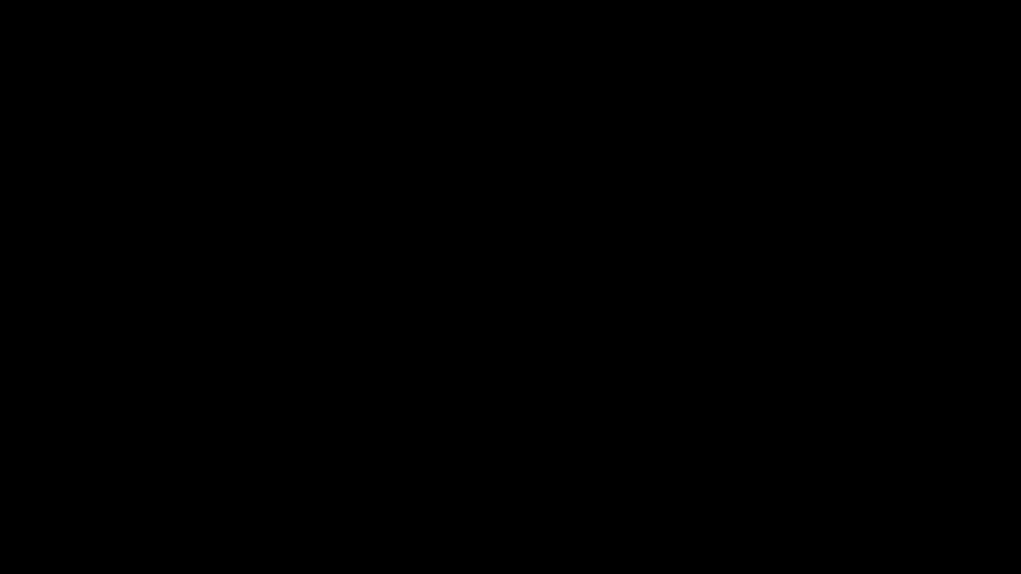
{"action": "left_click", "coordinate": [281, 242]}
{"action": "left_click", "coordinate": [291, 231]}
{"action": "left_click", "coordinate": [267, 256]}
{"action": "key", "text": "Delete"}
{"action": "scroll", "coordinate": [320, 224], "scroll_direction": "down", "scroll_amount": 6}
Scale the label near the cleaned-up SHOWER area freehand from a base point beside it.
{"action": "scroll", "coordinate": [330, 242], "scroll_direction": "down", "scroll_amount": 4}
{"action": "scroll", "coordinate": [330, 259], "scroll_direction": "up", "scroll_amount": 2}
{"action": "middle_click_drag", "start_coordinate": [332, 267], "coordinate": [413, 215]}
{"action": "scroll", "coordinate": [246, 373], "scroll_direction": "up", "scroll_amount": 1}
{"action": "left_click", "coordinate": [288, 336]}
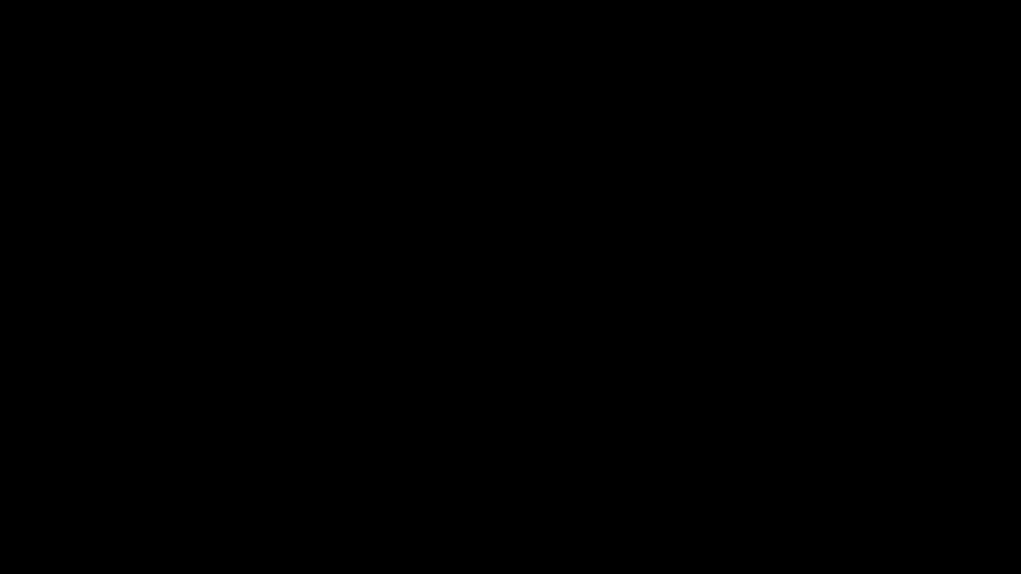
{"action": "left_click", "coordinate": [229, 417]}
{"action": "type", "text": "SCALE"}
{"action": "key", "text": "Return"}
{"action": "left_click", "coordinate": [217, 377]}
{"action": "left_click", "coordinate": [272, 359]}
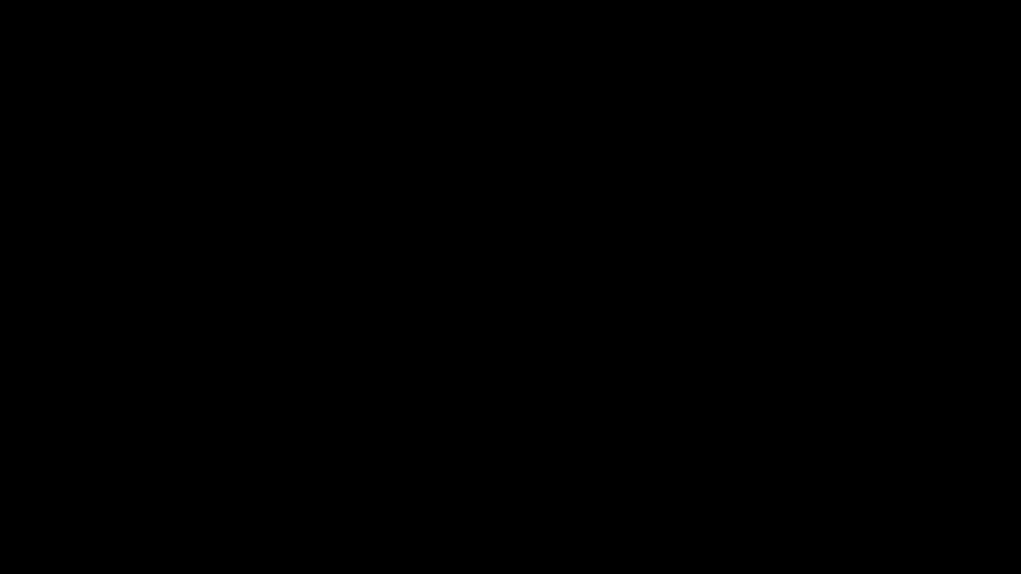
Scale the same label once more, picking a new base point beside it and a freehand scale factor.
{"action": "left_click", "coordinate": [259, 350]}
{"action": "left_click", "coordinate": [211, 391]}
{"action": "type", "text": "SCALE"}
{"action": "key", "text": "Return"}
{"action": "scroll", "coordinate": [211, 379], "scroll_direction": "up", "scroll_amount": 2}
{"action": "left_click", "coordinate": [224, 368]}
{"action": "left_click", "coordinate": [372, 285]}
Scale the next label, up and across from the one just resized, with a freehand scale factor.
{"action": "scroll", "coordinate": [387, 288], "scroll_direction": "down", "scroll_amount": 3}
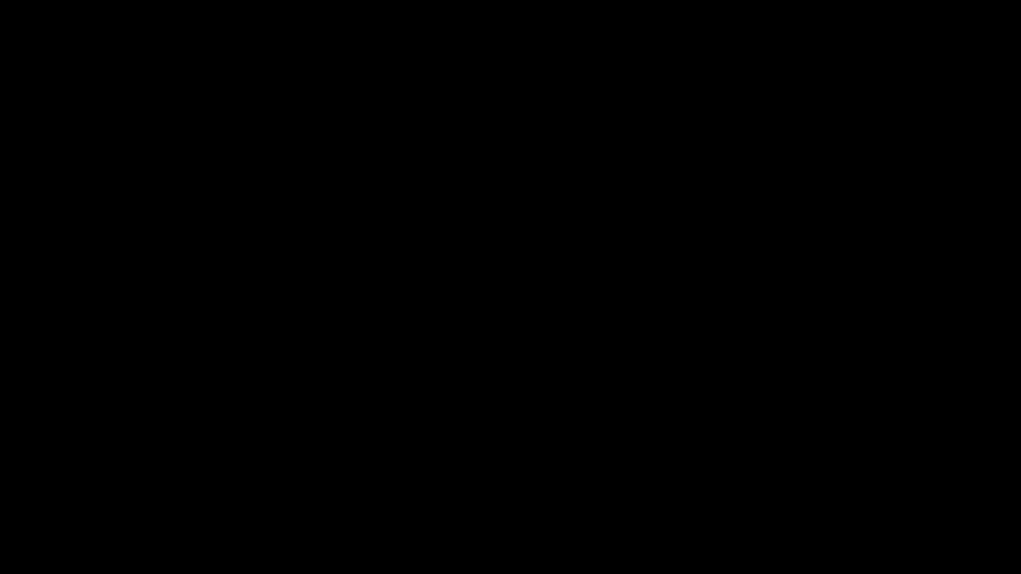
{"action": "left_click", "coordinate": [406, 281]}
{"action": "left_click", "coordinate": [381, 330]}
{"action": "type", "text": "SCALE"}
{"action": "key", "text": "Return"}
{"action": "scroll", "coordinate": [388, 299], "scroll_direction": "up", "scroll_amount": 2}
{"action": "left_click", "coordinate": [314, 311]}
{"action": "left_click", "coordinate": [382, 269]}
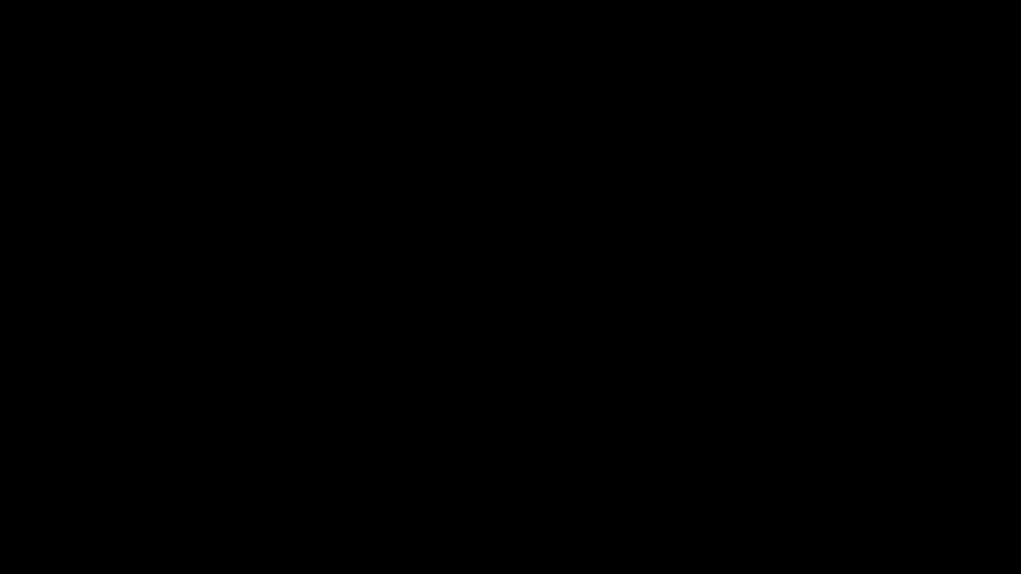
Scale that second label again, using a picked base point and a freehand scale factor.
{"action": "left_click", "coordinate": [374, 274]}
{"action": "left_click", "coordinate": [286, 329]}
{"action": "type", "text": "SCA"}
{"action": "key", "text": "e"}
{"action": "key", "text": "Return"}
{"action": "scroll", "coordinate": [322, 316], "scroll_direction": "up", "scroll_amount": 2}
{"action": "left_click", "coordinate": [328, 309]}
{"action": "left_click", "coordinate": [438, 269]}
Scale the next label farther up the floor plan with a base point on it and a freehand factor.
{"action": "scroll", "coordinate": [246, 0], "scroll_direction": "down", "scroll_amount": 4}
{"action": "scroll", "coordinate": [326, 267], "scroll_direction": "down", "scroll_amount": 4}
{"action": "middle_click_drag", "start_coordinate": [376, 250], "coordinate": [351, 321]}
{"action": "scroll", "coordinate": [422, 307], "scroll_direction": "up", "scroll_amount": 3}
{"action": "left_click_drag", "start_coordinate": [470, 260], "coordinate": [463, 262]}
{"action": "left_click", "coordinate": [371, 326]}
{"action": "type", "text": "SCA"}
{"action": "key", "text": "Return"}
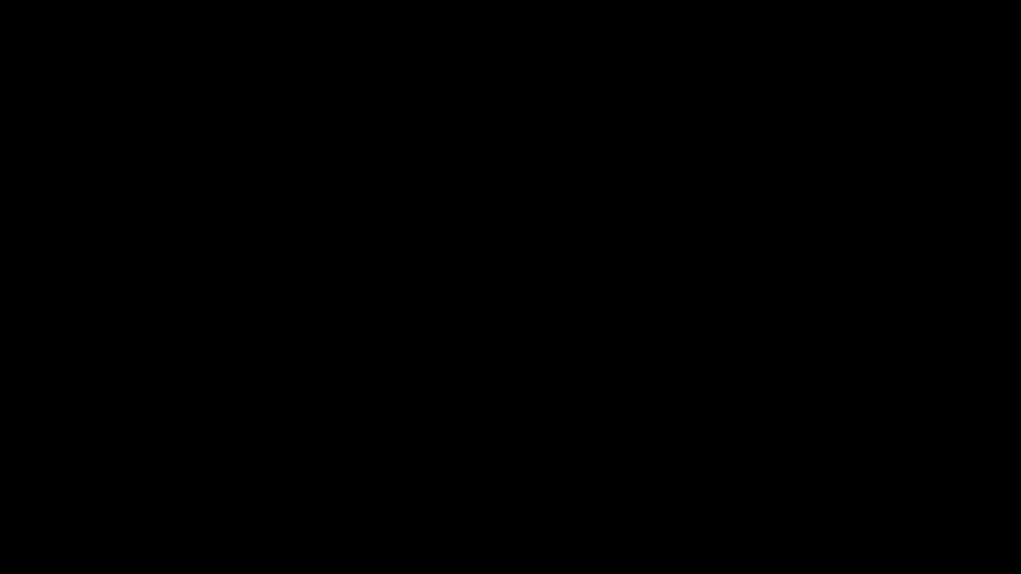
{"action": "left_click", "coordinate": [434, 296]}
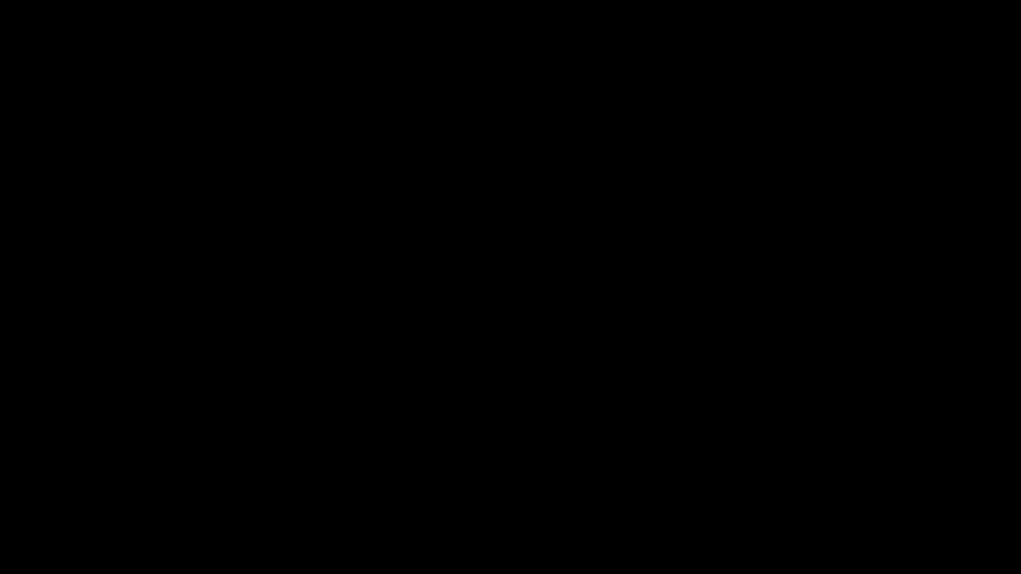
{"action": "left_click", "coordinate": [457, 318]}
Scale the following label up the floor plan from a picked base point with a freehand factor.
{"action": "scroll", "coordinate": [478, 308], "scroll_direction": "down", "scroll_amount": 1}
{"action": "middle_click_drag", "start_coordinate": [416, 316], "coordinate": [429, 378]}
{"action": "scroll", "coordinate": [423, 316], "scroll_direction": "down", "scroll_amount": 1}
{"action": "middle_click_drag", "start_coordinate": [446, 209], "coordinate": [433, 269]}
{"action": "scroll", "coordinate": [458, 277], "scroll_direction": "up", "scroll_amount": 2}
{"action": "left_click_drag", "start_coordinate": [483, 224], "coordinate": [459, 242]}
{"action": "left_click", "coordinate": [369, 296]}
{"action": "type", "text": "SCA"}
{"action": "key", "text": "Return"}
{"action": "left_click", "coordinate": [460, 255]}
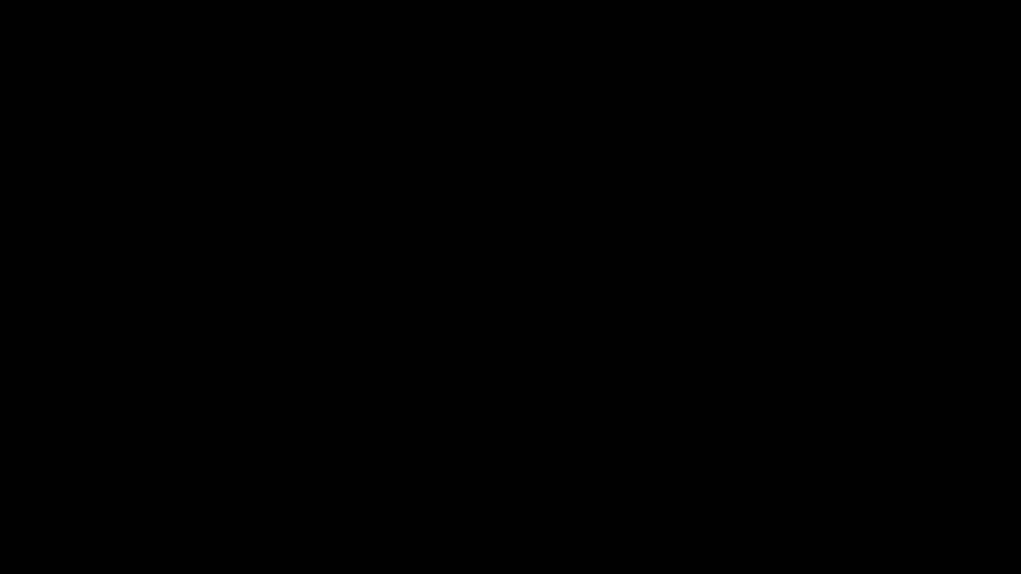
{"action": "left_click", "coordinate": [480, 216]}
Scale the next small label in the upper part of the floor plan with a freehand factor.
{"action": "scroll", "coordinate": [480, 217], "scroll_direction": "down", "scroll_amount": 2}
{"action": "middle_click_drag", "start_coordinate": [458, 222], "coordinate": [492, 369]}
{"action": "scroll", "coordinate": [475, 304], "scroll_direction": "down", "scroll_amount": 1}
{"action": "scroll", "coordinate": [389, 219], "scroll_direction": "up", "scroll_amount": 2}
{"action": "left_click_drag", "start_coordinate": [397, 216], "coordinate": [384, 220]}
{"action": "left_click_drag", "start_coordinate": [341, 257], "coordinate": [347, 255]}
{"action": "type", "text": "SCALE"}
{"action": "key", "text": "Return"}
{"action": "left_click", "coordinate": [358, 235]}
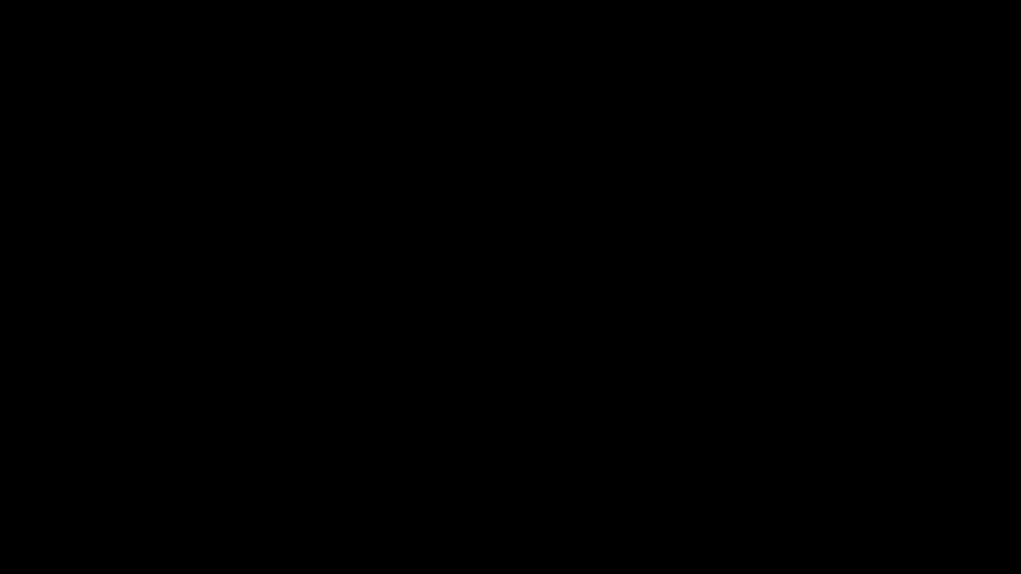
{"action": "left_click", "coordinate": [387, 209]}
Scale the neighbouring label across from the one just resized, using a picked base point and freehand factor.
{"action": "left_click", "coordinate": [522, 165]}
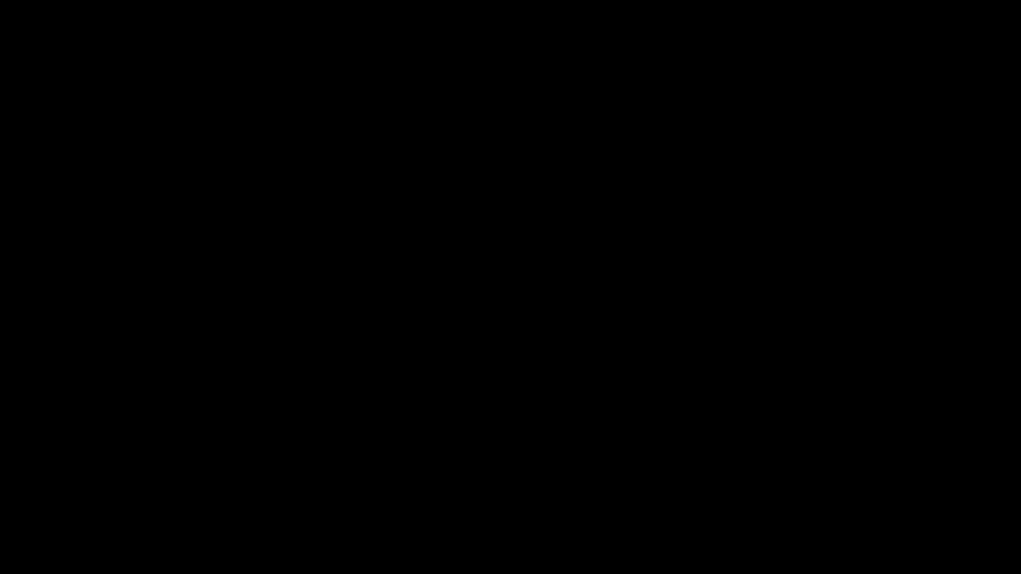
{"action": "left_click", "coordinate": [550, 185]}
{"action": "type", "text": "SCALE"}
{"action": "key", "text": "Return"}
{"action": "left_click", "coordinate": [508, 188]}
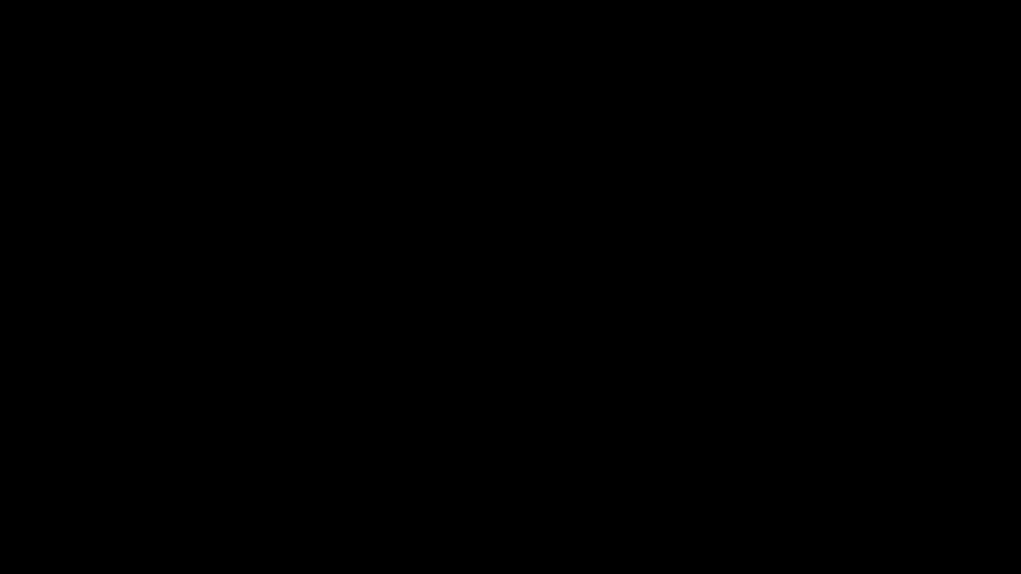
{"action": "left_click", "coordinate": [547, 194]}
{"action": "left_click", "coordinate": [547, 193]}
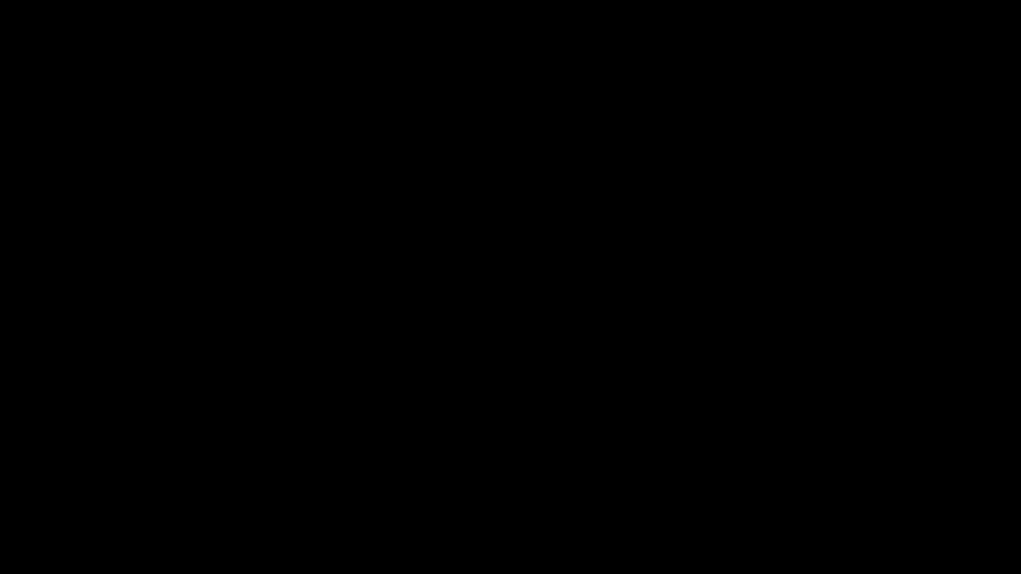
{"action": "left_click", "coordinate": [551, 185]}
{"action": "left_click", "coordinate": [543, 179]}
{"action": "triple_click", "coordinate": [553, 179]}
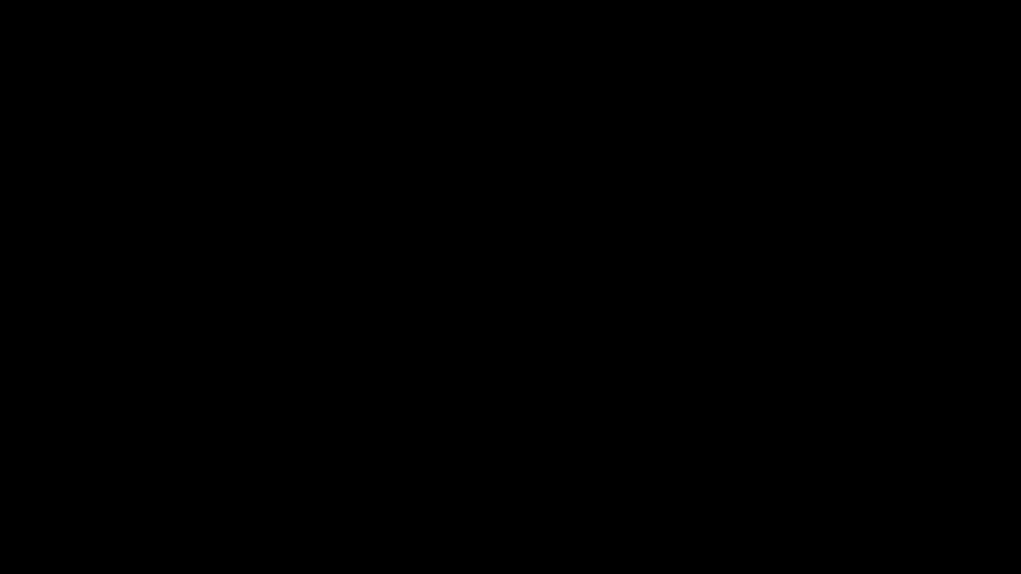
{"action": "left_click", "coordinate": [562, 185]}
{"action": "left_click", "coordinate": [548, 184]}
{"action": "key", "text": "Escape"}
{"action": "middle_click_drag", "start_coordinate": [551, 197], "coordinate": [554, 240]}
Scale the next small label in the upper part of the floor plan from a picked base point with a freehand factor.
{"action": "left_click", "coordinate": [558, 217]}
{"action": "left_click", "coordinate": [513, 234]}
{"action": "type", "text": "SCA"}
{"action": "key", "text": "Return"}
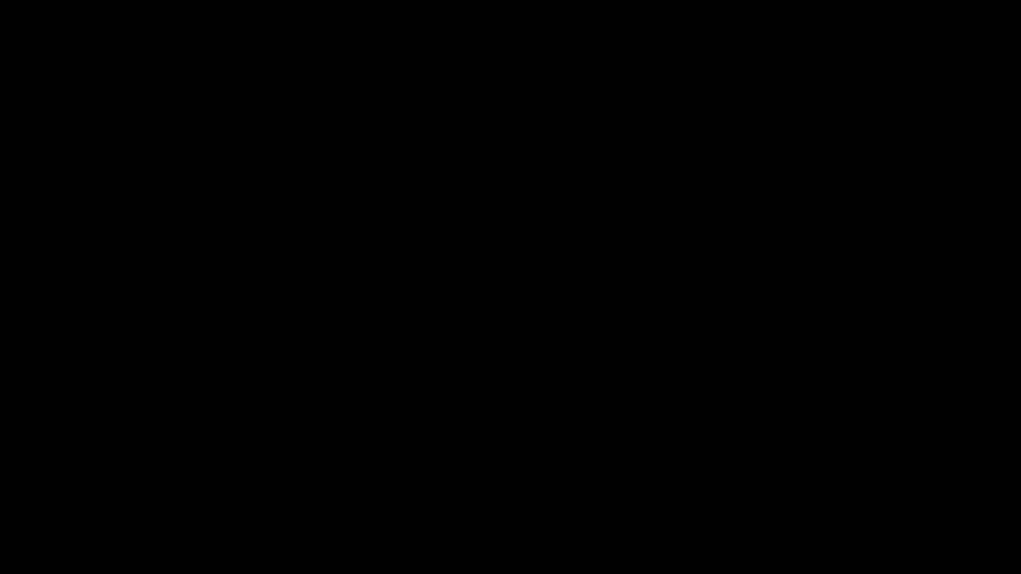
{"action": "left_click", "coordinate": [509, 222]}
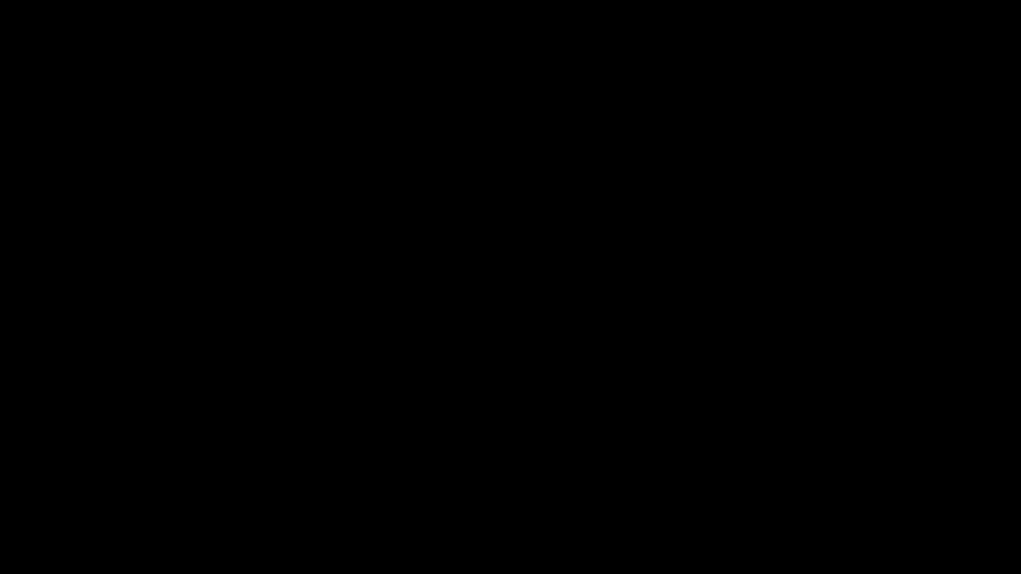
{"action": "left_click", "coordinate": [560, 239]}
Scale the following nearby label in the floor plan, using a picked base point and a freehand factor.
{"action": "left_click_drag", "start_coordinate": [549, 217], "coordinate": [541, 217]}
{"action": "left_click", "coordinate": [476, 242]}
{"action": "scroll", "coordinate": [516, 237], "scroll_direction": "up", "scroll_amount": 2}
{"action": "type", "text": "SCA"}
{"action": "type", "text": "LE"}
{"action": "key", "text": "Return"}
{"action": "left_click", "coordinate": [528, 204]}
{"action": "left_click", "coordinate": [581, 242]}
Examine the rest of the floor plan, working down from the resized labels towards its lower part.
{"action": "scroll", "coordinate": [606, 237], "scroll_direction": "down", "scroll_amount": 3}
{"action": "scroll", "coordinate": [597, 284], "scroll_direction": "down", "scroll_amount": 1}
{"action": "middle_click_drag", "start_coordinate": [571, 279], "coordinate": [570, 273]}
{"action": "middle_click_drag", "start_coordinate": [570, 273], "coordinate": [517, 286]}
{"action": "scroll", "coordinate": [527, 269], "scroll_direction": "down", "scroll_amount": 1}
{"action": "scroll", "coordinate": [530, 296], "scroll_direction": "up", "scroll_amount": 2}
{"action": "scroll", "coordinate": [530, 296], "scroll_direction": "down", "scroll_amount": 2}
{"action": "middle_click_drag", "start_coordinate": [548, 328], "coordinate": [488, 303]}
{"action": "middle_click_drag", "start_coordinate": [488, 303], "coordinate": [463, 281]}
{"action": "scroll", "coordinate": [463, 278], "scroll_direction": "up", "scroll_amount": 2}
{"action": "middle_click_drag", "start_coordinate": [541, 359], "coordinate": [499, 299]}
{"action": "middle_click_drag", "start_coordinate": [499, 299], "coordinate": [474, 259]}
{"action": "middle_click_drag", "start_coordinate": [495, 366], "coordinate": [460, 239]}
{"action": "middle_click_drag", "start_coordinate": [464, 369], "coordinate": [422, 237]}
{"action": "scroll", "coordinate": [447, 314], "scroll_direction": "down", "scroll_amount": 1}
{"action": "middle_click_drag", "start_coordinate": [440, 394], "coordinate": [436, 381]}
{"action": "middle_click_drag", "start_coordinate": [436, 381], "coordinate": [436, 399]}
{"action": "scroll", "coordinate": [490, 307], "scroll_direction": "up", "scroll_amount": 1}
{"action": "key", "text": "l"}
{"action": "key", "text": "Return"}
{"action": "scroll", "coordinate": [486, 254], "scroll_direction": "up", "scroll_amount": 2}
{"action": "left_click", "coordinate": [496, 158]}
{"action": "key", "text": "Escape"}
Draw a closed, upright four-sided outline with the Line command in the lower part of the floor plan.
{"action": "key", "text": "l"}
{"action": "key", "text": "Return"}
{"action": "middle_click_drag", "start_coordinate": [483, 222], "coordinate": [464, 288]}
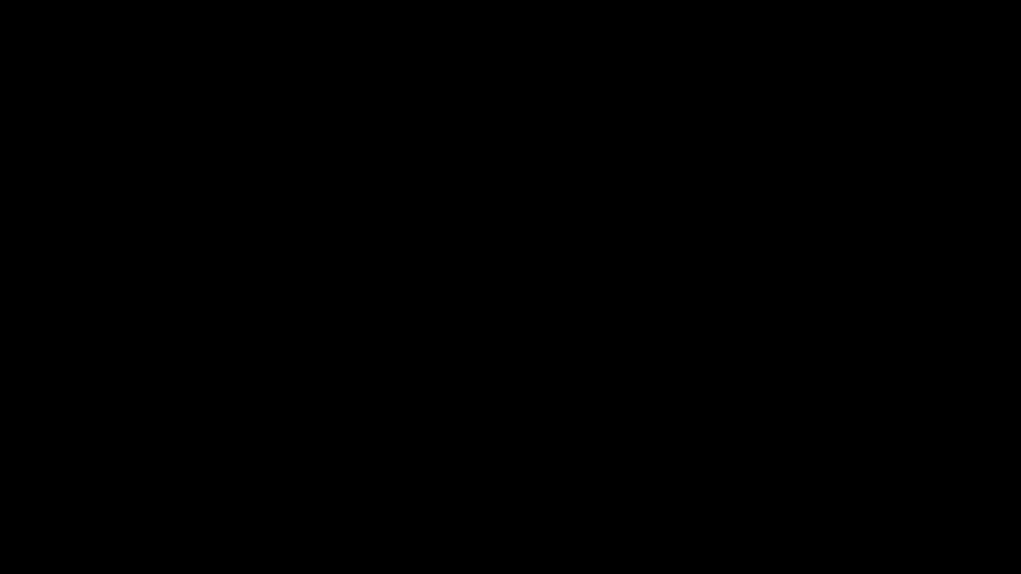
{"action": "left_click", "coordinate": [478, 222]}
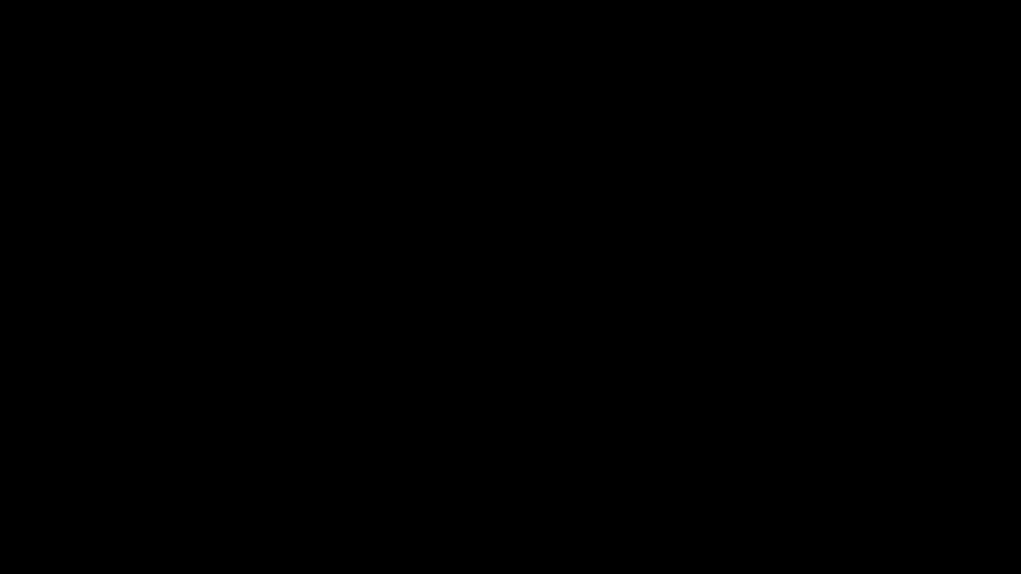
{"action": "left_click", "coordinate": [480, 276]}
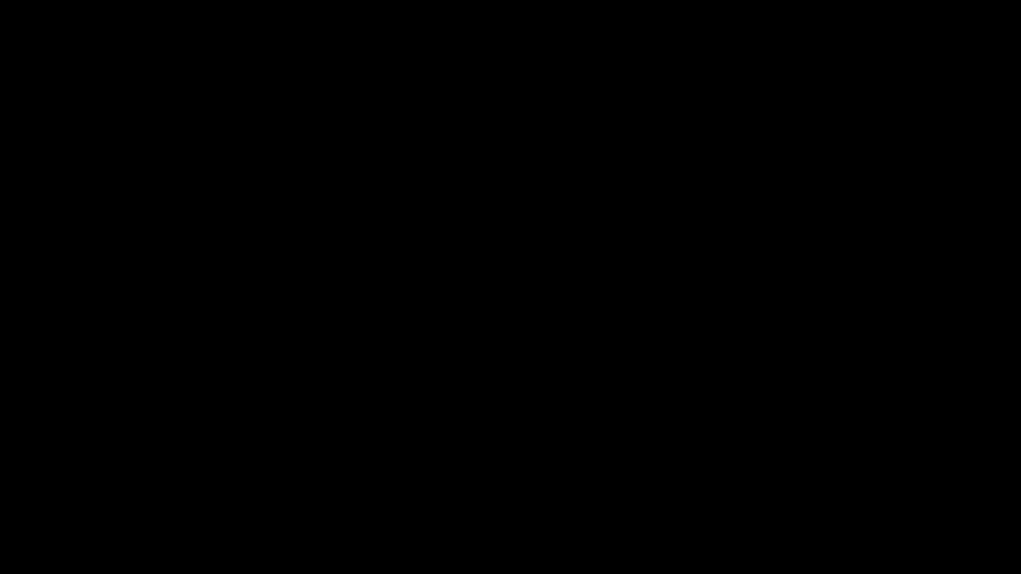
{"action": "left_click", "coordinate": [506, 277]}
{"action": "left_click", "coordinate": [505, 226]}
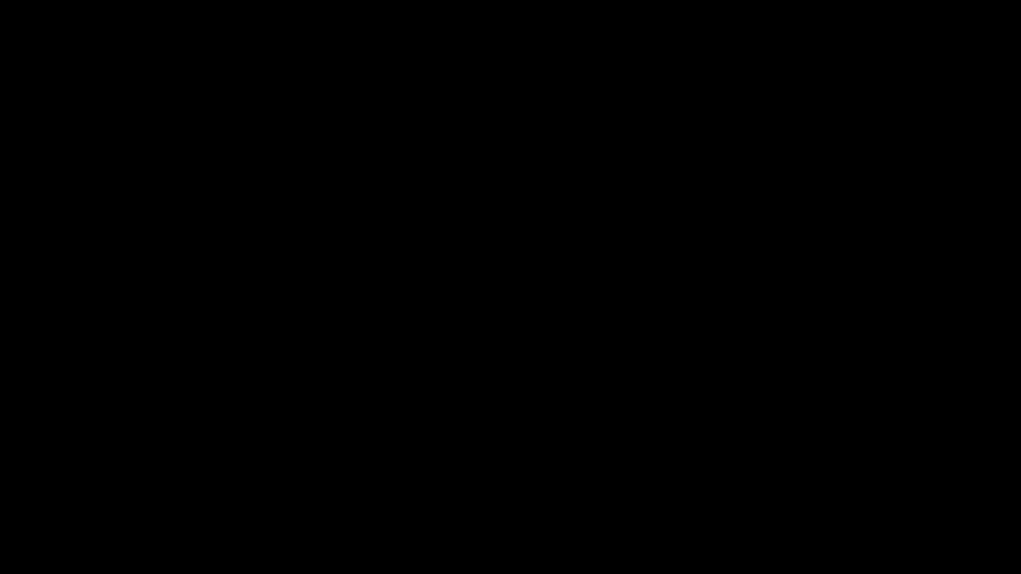
{"action": "left_click", "coordinate": [478, 222]}
{"action": "key", "text": "Return"}
Draw a second closed, upright four-sided outline with the Line command, below and across from the first one.
{"action": "key", "text": "Return"}
{"action": "scroll", "coordinate": [612, 278], "scroll_direction": "down", "scroll_amount": 3}
{"action": "scroll", "coordinate": [606, 328], "scroll_direction": "up", "scroll_amount": 2}
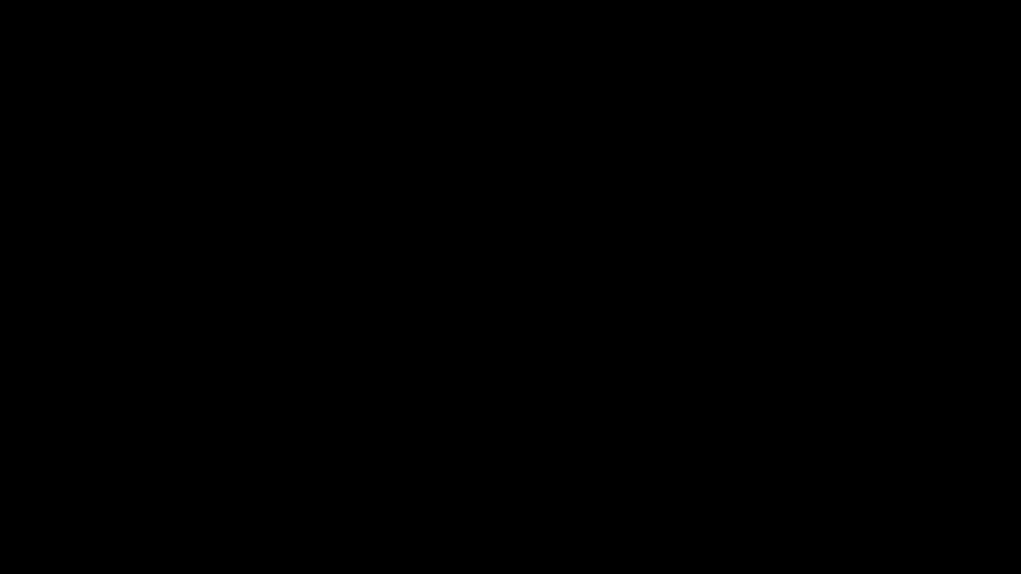
{"action": "left_click", "coordinate": [541, 304]}
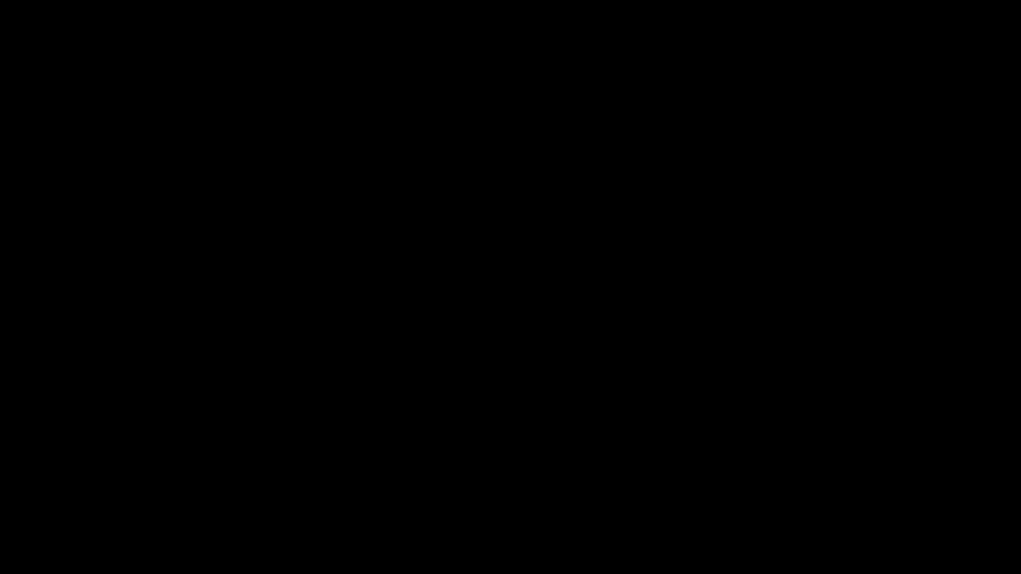
{"action": "left_click", "coordinate": [559, 305]}
{"action": "left_click", "coordinate": [559, 349]}
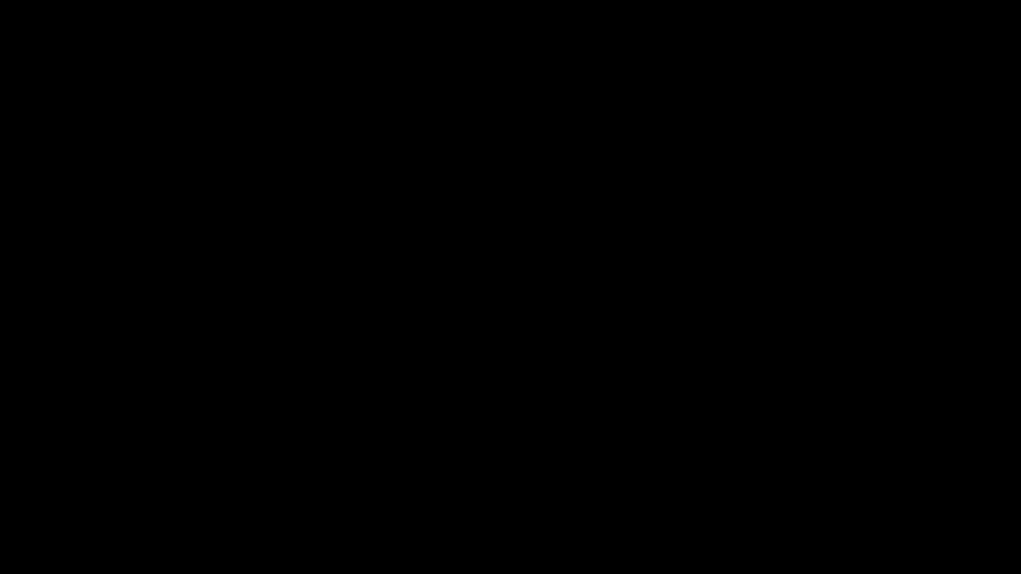
{"action": "left_click", "coordinate": [541, 347]}
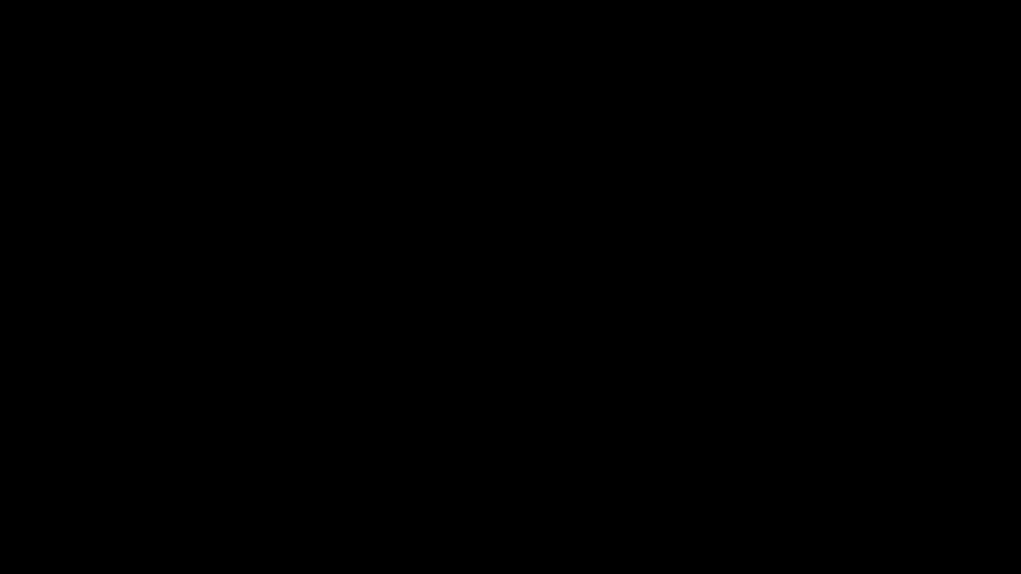
{"action": "left_click", "coordinate": [539, 303]}
{"action": "key", "text": "Escape"}
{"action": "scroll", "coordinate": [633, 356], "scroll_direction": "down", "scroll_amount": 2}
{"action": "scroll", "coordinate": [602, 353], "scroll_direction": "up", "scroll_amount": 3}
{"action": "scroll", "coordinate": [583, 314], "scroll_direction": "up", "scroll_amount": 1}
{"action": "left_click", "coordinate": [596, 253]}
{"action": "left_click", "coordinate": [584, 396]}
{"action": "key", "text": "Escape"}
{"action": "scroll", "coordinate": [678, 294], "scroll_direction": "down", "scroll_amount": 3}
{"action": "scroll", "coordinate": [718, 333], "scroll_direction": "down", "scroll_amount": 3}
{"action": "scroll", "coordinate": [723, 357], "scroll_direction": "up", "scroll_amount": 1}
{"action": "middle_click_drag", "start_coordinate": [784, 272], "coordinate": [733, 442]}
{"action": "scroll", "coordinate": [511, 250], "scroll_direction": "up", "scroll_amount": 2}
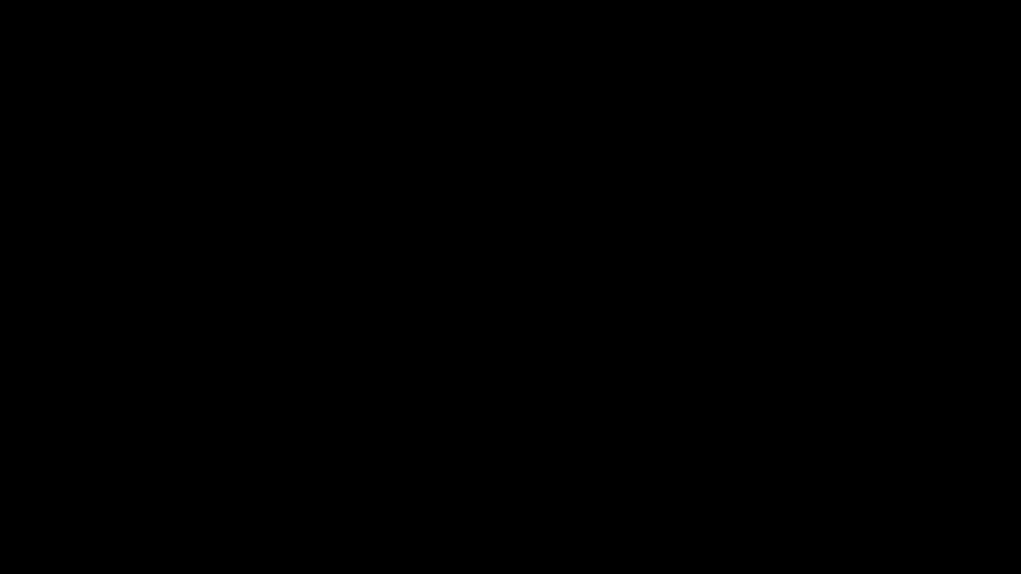
Copy an existing text label from the floor plan to the passage area above and across from it.
{"action": "left_click", "coordinate": [436, 237]}
{"action": "left_click", "coordinate": [422, 242]}
{"action": "type", "text": "CO"}
{"action": "key", "text": "Return"}
{"action": "left_click", "coordinate": [424, 241]}
{"action": "middle_click_drag", "start_coordinate": [518, 164], "coordinate": [479, 231]}
{"action": "middle_click", "coordinate": [478, 232]}
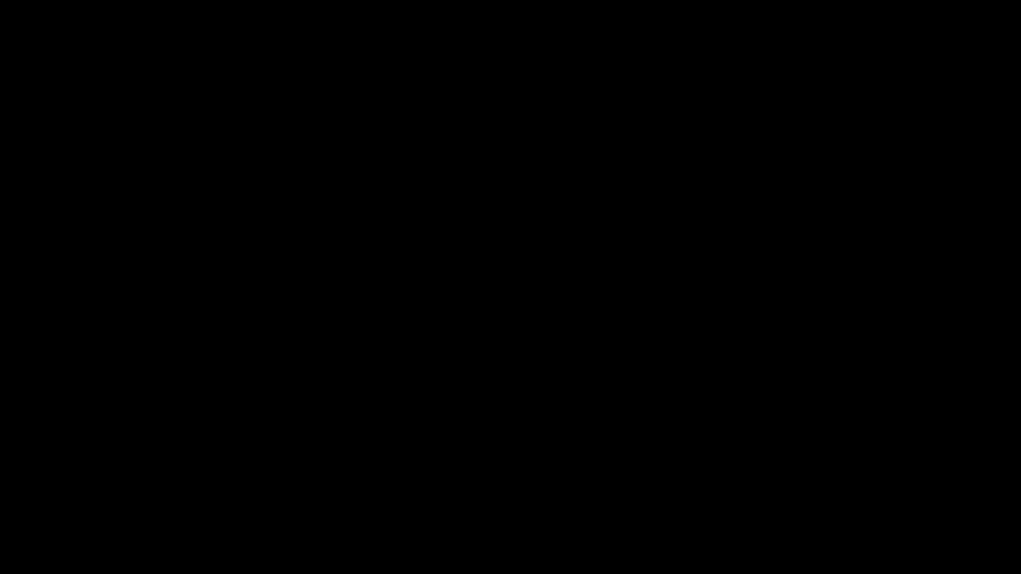
{"action": "left_click", "coordinate": [532, 222]}
{"action": "key", "text": "Escape"}
Replace the copied label's text with PASSAGE 5'-4.5" WIDE.
{"action": "scroll", "coordinate": [475, 227], "scroll_direction": "up", "scroll_amount": 2}
{"action": "double_click", "coordinate": [650, 203]}
{"action": "key", "text": "Delete"}
{"action": "type", "text": "PASSA"}
{"action": "type", "text": "GE"}
{"action": "key", "text": "space"}
{"action": "type", "text": "5"}
{"action": "key", "text": "apostrophe"}
{"action": "type", "text": "-4"}
{"action": "type", "text": ".5"}
{"action": "key", "text": "shift+quotedbl"}
{"action": "key", "text": "space"}
{"action": "type", "text": "WIDE"}
{"action": "key", "text": "Return"}
{"action": "key", "text": "Return"}
{"action": "scroll", "coordinate": [666, 206], "scroll_direction": "down", "scroll_amount": 2}
{"action": "key", "text": "Escape"}
Scale the PASSAGE 5'-4.5" WIDE label, using a picked base point and a freehand factor.
{"action": "left_click_drag", "start_coordinate": [737, 192], "coordinate": [728, 199]}
{"action": "left_click", "coordinate": [608, 232]}
{"action": "type", "text": "SCALE"}
{"action": "key", "text": "Return"}
{"action": "scroll", "coordinate": [635, 227], "scroll_direction": "up", "scroll_amount": 1}
{"action": "left_click", "coordinate": [659, 205]}
{"action": "left_click", "coordinate": [754, 215]}
{"action": "scroll", "coordinate": [817, 209], "scroll_direction": "down", "scroll_amount": 2}
Copy the scaled PASSAGE label to another passage in the lower part of the floor plan.
{"action": "left_click_drag", "start_coordinate": [825, 193], "coordinate": [814, 199]}
{"action": "left_click", "coordinate": [752, 208]}
{"action": "type", "text": "CO"}
{"action": "key", "text": "Return"}
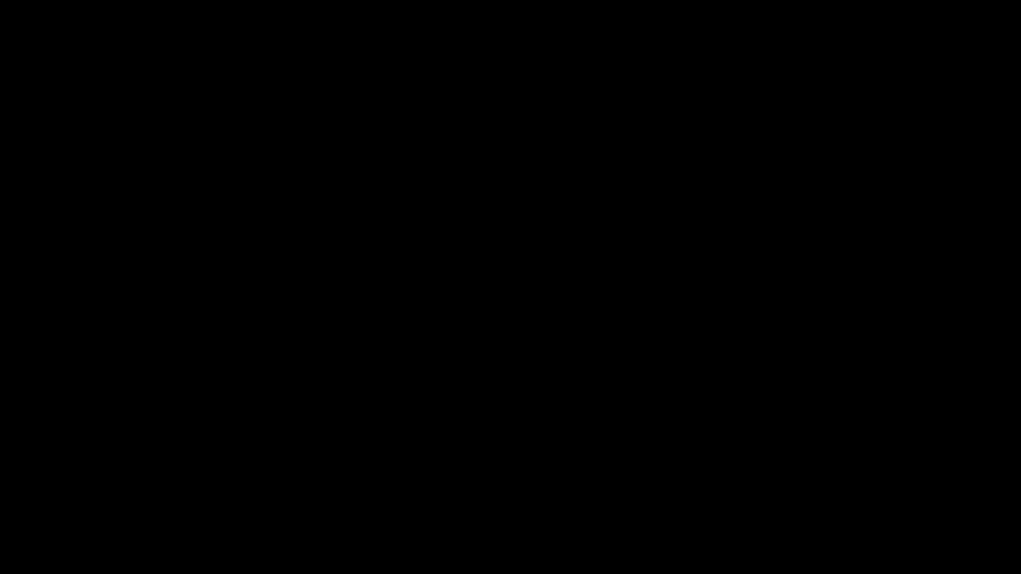
{"action": "left_click", "coordinate": [751, 208]}
{"action": "middle_click_drag", "start_coordinate": [986, 352], "coordinate": [761, 217]}
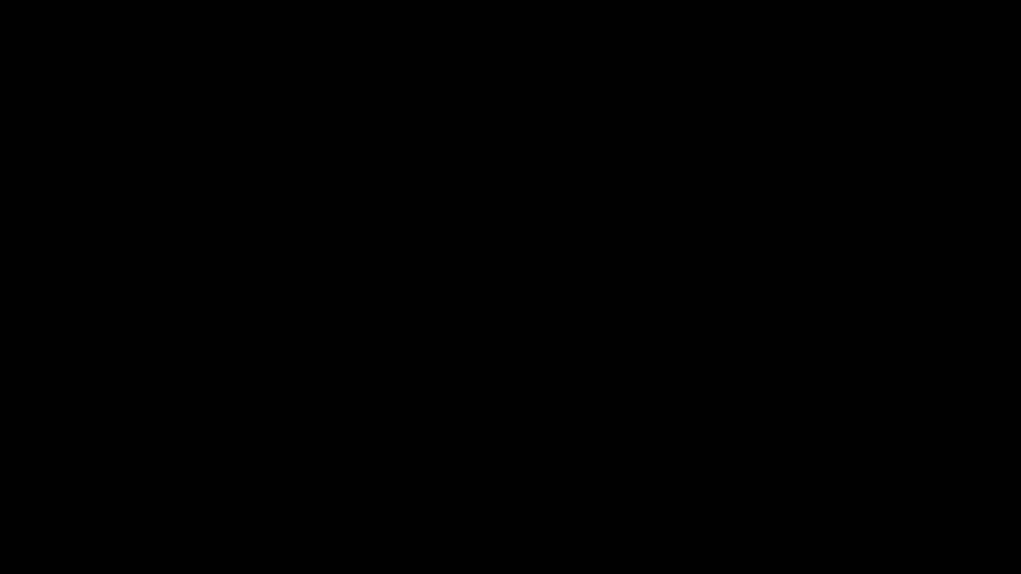
{"action": "left_click", "coordinate": [734, 269]}
{"action": "key", "text": "Escape"}
Rotate the copied PASSAGE label about a picked base point so that it runs vertically.
{"action": "left_click_drag", "start_coordinate": [787, 232], "coordinate": [781, 257]}
{"action": "left_click", "coordinate": [748, 337]}
{"action": "type", "text": "RO"}
{"action": "key", "text": "Return"}
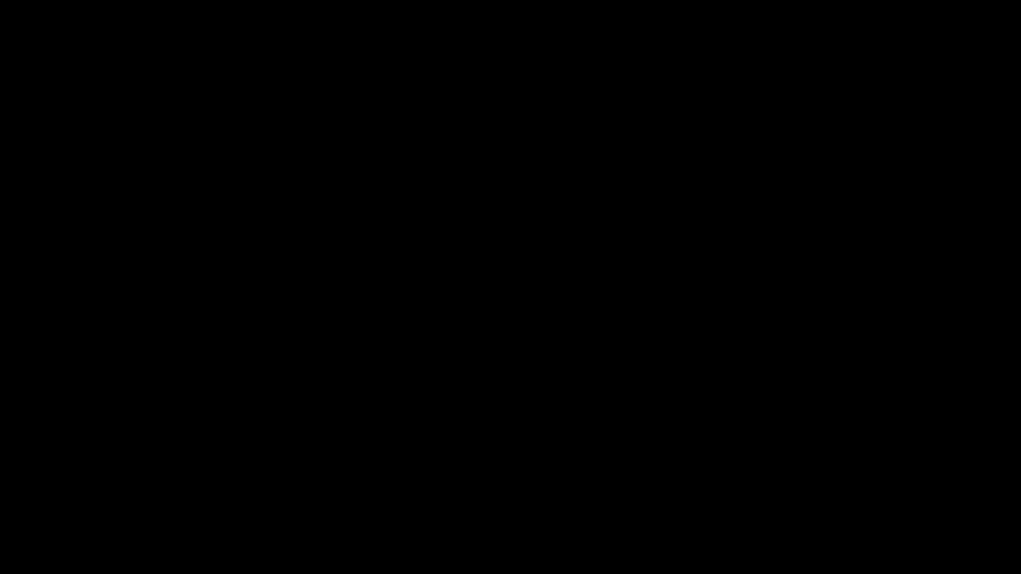
{"action": "left_click", "coordinate": [732, 273]}
{"action": "left_click", "coordinate": [733, 169]}
Move the rotated PASSAGE label a short distance sideways and down.
{"action": "left_click", "coordinate": [746, 169]}
{"action": "left_click", "coordinate": [722, 258]}
{"action": "key", "text": "m"}
{"action": "key", "text": "Return"}
{"action": "left_click", "coordinate": [740, 268]}
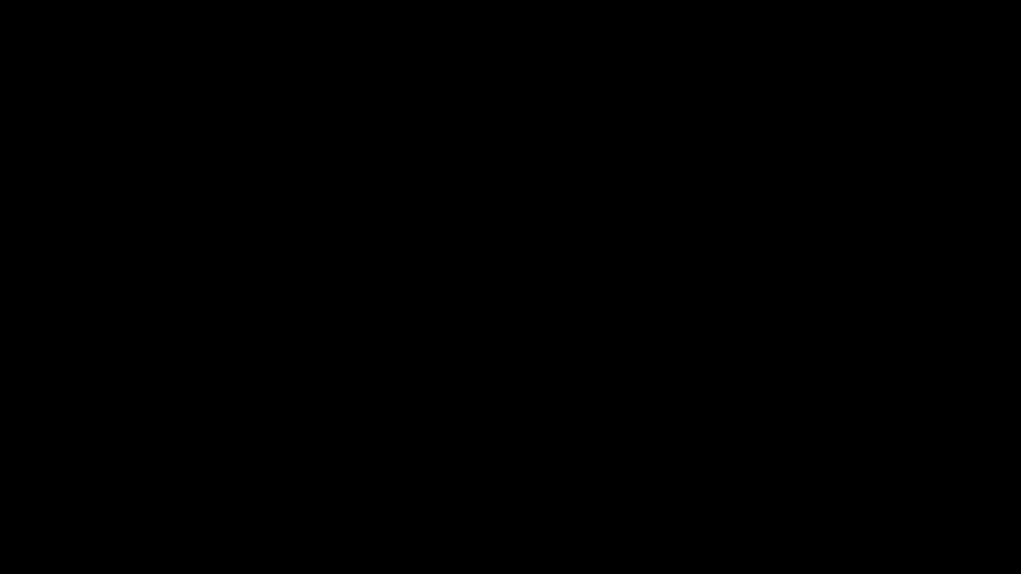
{"action": "left_click", "coordinate": [687, 303]}
Edit the moved PASSAGE label, replacing three characters of its text with 0.
{"action": "scroll", "coordinate": [688, 247], "scroll_direction": "up", "scroll_amount": 2}
{"action": "double_click", "coordinate": [677, 263]}
{"action": "double_click", "coordinate": [681, 275]}
{"action": "double_click", "coordinate": [679, 278]}
{"action": "scroll", "coordinate": [794, 397], "scroll_direction": "up", "scroll_amount": 1}
{"action": "left_click", "coordinate": [844, 373]}
{"action": "key", "text": "BackSpace"}
{"action": "key", "text": "BackSpace"}
{"action": "key", "text": "BackSpace"}
{"action": "key", "text": "0"}
{"action": "key", "text": "Return"}
{"action": "scroll", "coordinate": [777, 317], "scroll_direction": "down", "scroll_amount": 3}
Add the single-line text GROUND FLOOR PLAN as the drawing title, with height 6 and rotation 0.
{"action": "scroll", "coordinate": [809, 346], "scroll_direction": "down", "scroll_amount": 1}
{"action": "middle_click_drag", "start_coordinate": [809, 344], "coordinate": [793, 298]}
{"action": "scroll", "coordinate": [799, 336], "scroll_direction": "down", "scroll_amount": 1}
{"action": "middle_click_drag", "start_coordinate": [795, 334], "coordinate": [525, 282]}
{"action": "scroll", "coordinate": [449, 399], "scroll_direction": "up", "scroll_amount": 2}
{"action": "scroll", "coordinate": [449, 399], "scroll_direction": "down", "scroll_amount": 1}
{"action": "middle_click_drag", "start_coordinate": [477, 337], "coordinate": [486, 395]}
{"action": "scroll", "coordinate": [500, 276], "scroll_direction": "up", "scroll_amount": 4}
{"action": "scroll", "coordinate": [483, 277], "scroll_direction": "down", "scroll_amount": 3}
{"action": "scroll", "coordinate": [455, 395], "scroll_direction": "down", "scroll_amount": 1}
{"action": "middle_click_drag", "start_coordinate": [432, 358], "coordinate": [431, 309]}
{"action": "middle_click_drag", "start_coordinate": [431, 309], "coordinate": [431, 265]}
{"action": "type", "text": "DT"}
{"action": "key", "text": "Return"}
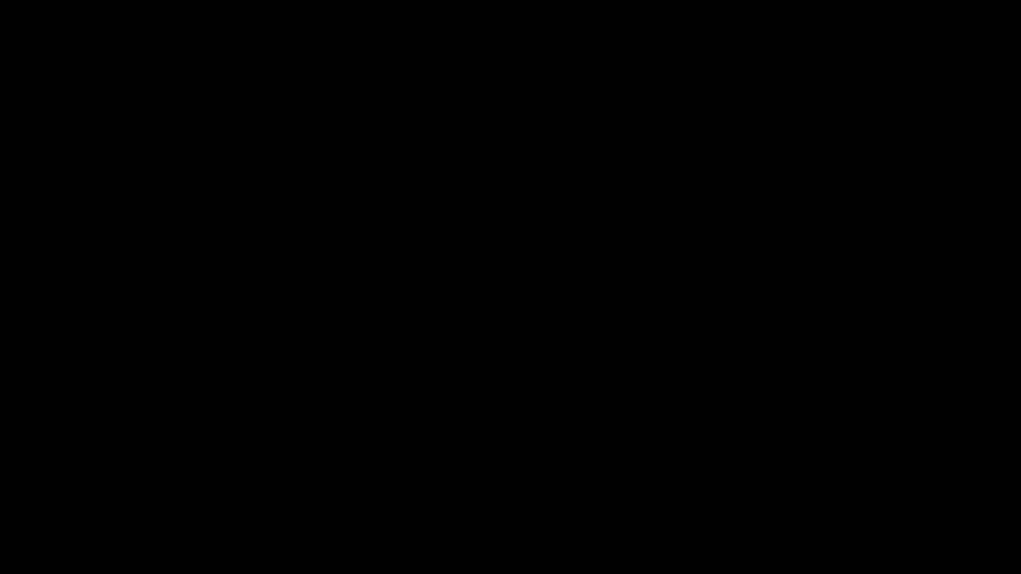
{"action": "left_click", "coordinate": [371, 393]}
{"action": "key", "text": "1"}
{"action": "key", "text": "BackSpace"}
{"action": "key", "text": "6"}
{"action": "key", "text": "Return"}
{"action": "key", "text": "0"}
{"action": "key", "text": "Return"}
{"action": "type", "text": "GR"}
{"action": "key", "text": "o"}
{"action": "type", "text": "UND FLOOR PLAN"}
{"action": "key", "text": "Return"}
{"action": "key", "text": "Return"}
Select the GROUND FLOOR PLAN title and assign it a different property setting.
{"action": "scroll", "coordinate": [379, 408], "scroll_direction": "up", "scroll_amount": 1}
{"action": "left_click_drag", "start_coordinate": [417, 372], "coordinate": [408, 380]}
{"action": "left_click", "coordinate": [352, 403]}
{"action": "left_click", "coordinate": [592, 55]}
{"action": "left_click", "coordinate": [526, 211]}
{"action": "key", "text": "Escape"}
Scale the GROUND FLOOR PLAN title from a picked base point to a size set by eye.
{"action": "scroll", "coordinate": [428, 382], "scroll_direction": "up", "scroll_amount": 2}
{"action": "left_click_drag", "start_coordinate": [457, 367], "coordinate": [449, 373]}
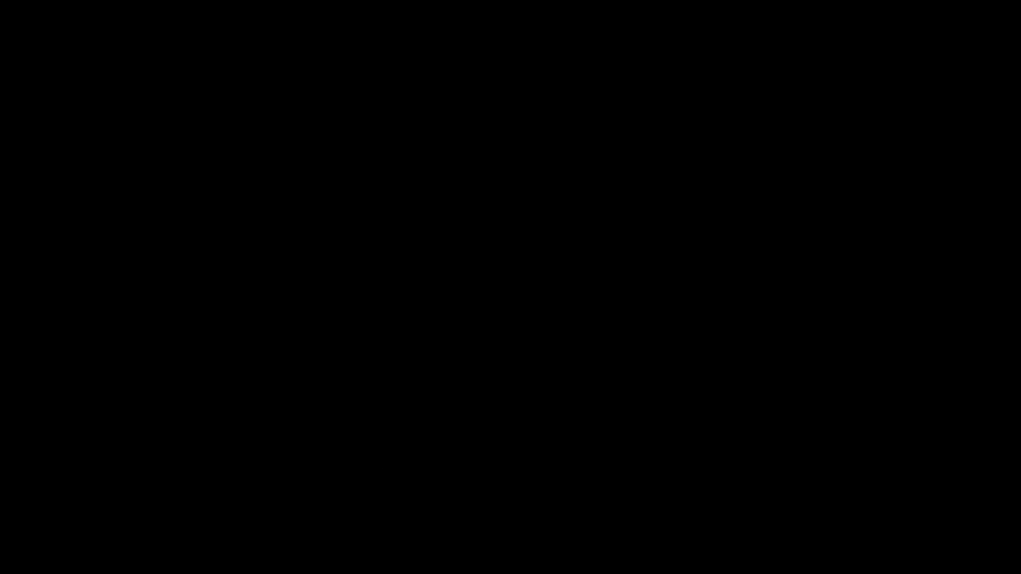
{"action": "left_click", "coordinate": [222, 419]}
{"action": "type", "text": "SCALE"}
{"action": "key", "text": "Return"}
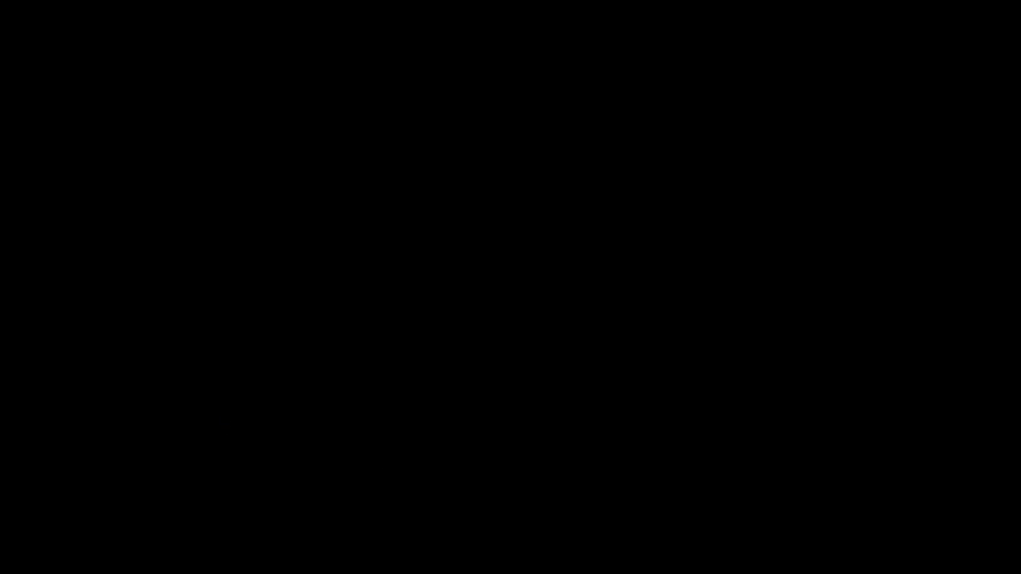
{"action": "left_click", "coordinate": [272, 381]}
{"action": "left_click", "coordinate": [468, 381]}
Delete the unwanted object in the floor plan using a small crossing selection.
{"action": "scroll", "coordinate": [531, 371], "scroll_direction": "down", "scroll_amount": 3}
{"action": "middle_click_drag", "start_coordinate": [550, 382], "coordinate": [562, 438]}
{"action": "middle_click_drag", "start_coordinate": [562, 438], "coordinate": [554, 454]}
{"action": "middle_click_drag", "start_coordinate": [570, 364], "coordinate": [577, 420]}
{"action": "middle_click_drag", "start_coordinate": [517, 369], "coordinate": [472, 339]}
{"action": "middle_click_drag", "start_coordinate": [472, 339], "coordinate": [456, 353]}
{"action": "scroll", "coordinate": [487, 315], "scroll_direction": "up", "scroll_amount": 4}
{"action": "left_click_drag", "start_coordinate": [470, 273], "coordinate": [451, 290]}
{"action": "left_click", "coordinate": [432, 316]}
{"action": "key", "text": "Delete"}
Draw a single, roughly horizontal line between two picked points where the object was deleted.
{"action": "key", "text": "l"}
{"action": "key", "text": "Return"}
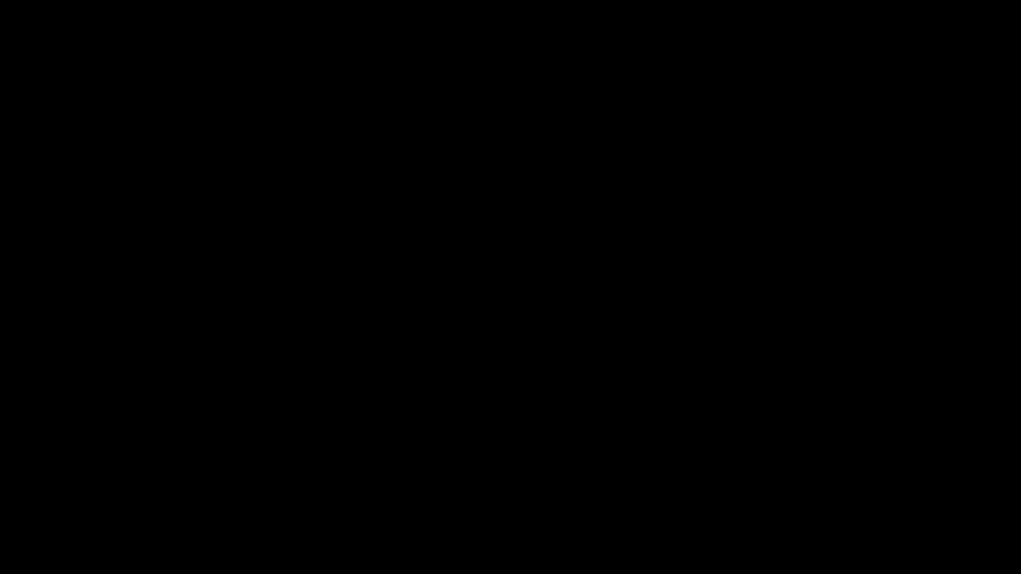
{"action": "left_click", "coordinate": [360, 299]}
{"action": "left_click", "coordinate": [754, 296]}
{"action": "key", "text": "Escape"}
Select the line work around the newly drawn line and assign it a different property setting.
{"action": "scroll", "coordinate": [464, 297], "scroll_direction": "up", "scroll_amount": 3}
{"action": "left_click_drag", "start_coordinate": [471, 261], "coordinate": [451, 277]}
{"action": "left_click", "coordinate": [359, 335]}
{"action": "left_click", "coordinate": [711, 104]}
{"action": "left_click", "coordinate": [882, 173]}
{"action": "left_click", "coordinate": [852, 264]}
{"action": "key", "text": "Escape"}
{"action": "key", "text": "Escape"}
Start the Hatch command for the floor plan and choose the hatch settings for filling enclosed areas by picked points.
{"action": "scroll", "coordinate": [488, 307], "scroll_direction": "down", "scroll_amount": 4}
{"action": "scroll", "coordinate": [548, 314], "scroll_direction": "down", "scroll_amount": 3}
{"action": "middle_click_drag", "start_coordinate": [642, 382], "coordinate": [617, 298]}
{"action": "middle_click_drag", "start_coordinate": [592, 360], "coordinate": [581, 403]}
{"action": "type", "text": "HATCH"}
{"action": "key", "text": "Return"}
{"action": "left_click", "coordinate": [525, 71]}
{"action": "left_click", "coordinate": [400, 180]}
{"action": "left_click", "coordinate": [143, 83]}
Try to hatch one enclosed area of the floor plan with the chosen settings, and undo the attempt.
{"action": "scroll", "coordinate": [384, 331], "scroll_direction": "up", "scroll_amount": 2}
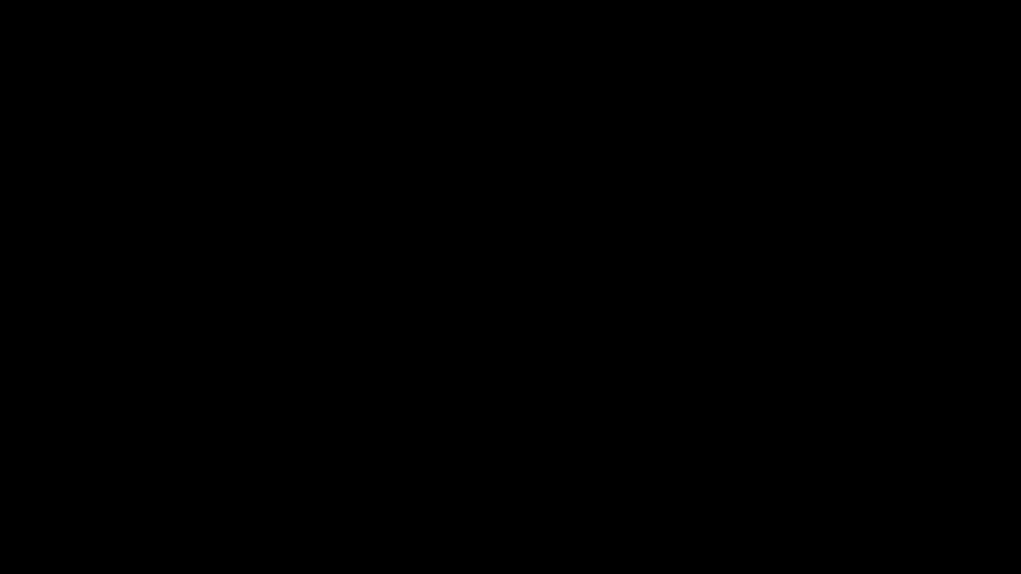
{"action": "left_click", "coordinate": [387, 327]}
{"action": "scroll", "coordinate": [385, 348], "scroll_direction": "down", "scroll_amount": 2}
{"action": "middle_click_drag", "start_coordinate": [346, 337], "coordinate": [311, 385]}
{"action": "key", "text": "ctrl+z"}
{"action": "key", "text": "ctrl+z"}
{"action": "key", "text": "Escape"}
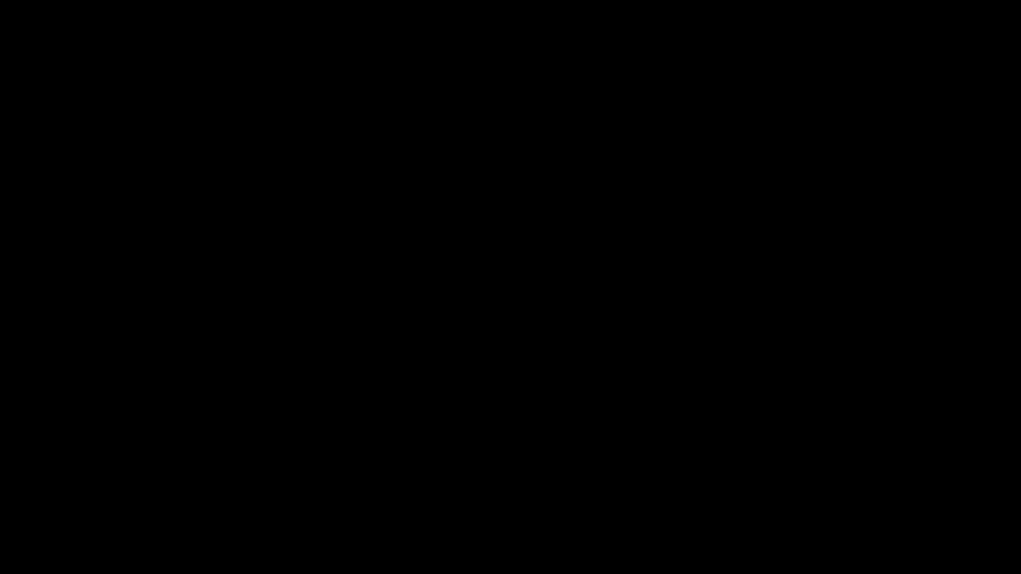
Delete the single unwanted object near the area tried for hatching.
{"action": "scroll", "coordinate": [386, 197], "scroll_direction": "up", "scroll_amount": 1}
{"action": "left_click", "coordinate": [389, 198]}
{"action": "key", "text": "Delete"}
Restart the Hatch command and fill the first enclosed area of the floor plan from an internal point.
{"action": "type", "text": "HATCH"}
{"action": "key", "text": "Return"}
{"action": "scroll", "coordinate": [355, 161], "scroll_direction": "up", "scroll_amount": 3}
{"action": "scroll", "coordinate": [119, 308], "scroll_direction": "down", "scroll_amount": 3}
{"action": "scroll", "coordinate": [226, 274], "scroll_direction": "up", "scroll_amount": 5}
{"action": "left_click", "coordinate": [223, 303]}
Add a second enclosed area elsewhere in the floor plan to the hatch by picking an internal point.
{"action": "scroll", "coordinate": [262, 300], "scroll_direction": "down", "scroll_amount": 3}
{"action": "scroll", "coordinate": [86, 293], "scroll_direction": "up", "scroll_amount": 2}
{"action": "middle_click_drag", "start_coordinate": [77, 249], "coordinate": [97, 132]}
{"action": "scroll", "coordinate": [68, 171], "scroll_direction": "down", "scroll_amount": 2}
{"action": "middle_click_drag", "start_coordinate": [67, 173], "coordinate": [48, 242]}
{"action": "scroll", "coordinate": [323, 230], "scroll_direction": "down", "scroll_amount": 2}
{"action": "middle_click_drag", "start_coordinate": [342, 277], "coordinate": [306, 197]}
{"action": "scroll", "coordinate": [203, 340], "scroll_direction": "up", "scroll_amount": 2}
{"action": "left_click", "coordinate": [207, 303]}
Add further enclosed areas of the floor plan to the hatch by picking internal points in each.
{"action": "scroll", "coordinate": [207, 302], "scroll_direction": "down", "scroll_amount": 3}
{"action": "middle_click_drag", "start_coordinate": [235, 324], "coordinate": [200, 221]}
{"action": "scroll", "coordinate": [298, 399], "scroll_direction": "up", "scroll_amount": 3}
{"action": "scroll", "coordinate": [398, 258], "scroll_direction": "up", "scroll_amount": 1}
{"action": "left_click", "coordinate": [398, 258]}
{"action": "middle_click_drag", "start_coordinate": [440, 259], "coordinate": [454, 347]}
{"action": "middle_click_drag", "start_coordinate": [454, 347], "coordinate": [457, 369]}
{"action": "left_click", "coordinate": [417, 234]}
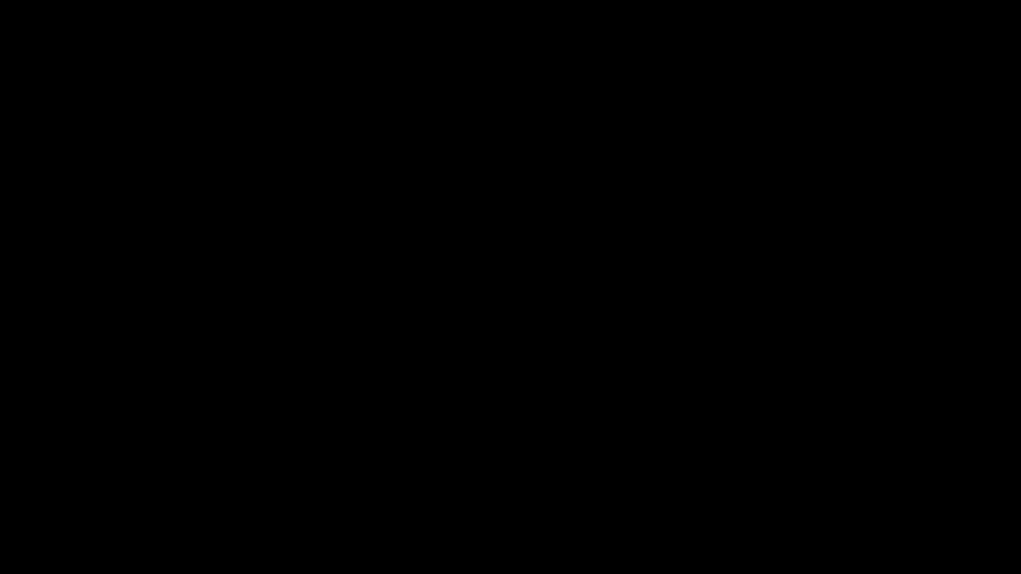
{"action": "left_click", "coordinate": [281, 221]}
Continue the hatch into two more enclosed areas further along the floor plan by picking internal points.
{"action": "scroll", "coordinate": [221, 220], "scroll_direction": "down", "scroll_amount": 1}
{"action": "middle_click_drag", "start_coordinate": [228, 229], "coordinate": [239, 269]}
{"action": "scroll", "coordinate": [240, 264], "scroll_direction": "up", "scroll_amount": 3}
{"action": "scroll", "coordinate": [254, 258], "scroll_direction": "down", "scroll_amount": 4}
{"action": "scroll", "coordinate": [283, 223], "scroll_direction": "up", "scroll_amount": 2}
{"action": "scroll", "coordinate": [289, 224], "scroll_direction": "down", "scroll_amount": 1}
{"action": "middle_click_drag", "start_coordinate": [313, 243], "coordinate": [321, 282]}
{"action": "scroll", "coordinate": [310, 254], "scroll_direction": "up", "scroll_amount": 2}
{"action": "left_click", "coordinate": [265, 231]}
{"action": "scroll", "coordinate": [305, 228], "scroll_direction": "down", "scroll_amount": 2}
{"action": "middle_click_drag", "start_coordinate": [305, 228], "coordinate": [327, 314]}
{"action": "left_click", "coordinate": [315, 213]}
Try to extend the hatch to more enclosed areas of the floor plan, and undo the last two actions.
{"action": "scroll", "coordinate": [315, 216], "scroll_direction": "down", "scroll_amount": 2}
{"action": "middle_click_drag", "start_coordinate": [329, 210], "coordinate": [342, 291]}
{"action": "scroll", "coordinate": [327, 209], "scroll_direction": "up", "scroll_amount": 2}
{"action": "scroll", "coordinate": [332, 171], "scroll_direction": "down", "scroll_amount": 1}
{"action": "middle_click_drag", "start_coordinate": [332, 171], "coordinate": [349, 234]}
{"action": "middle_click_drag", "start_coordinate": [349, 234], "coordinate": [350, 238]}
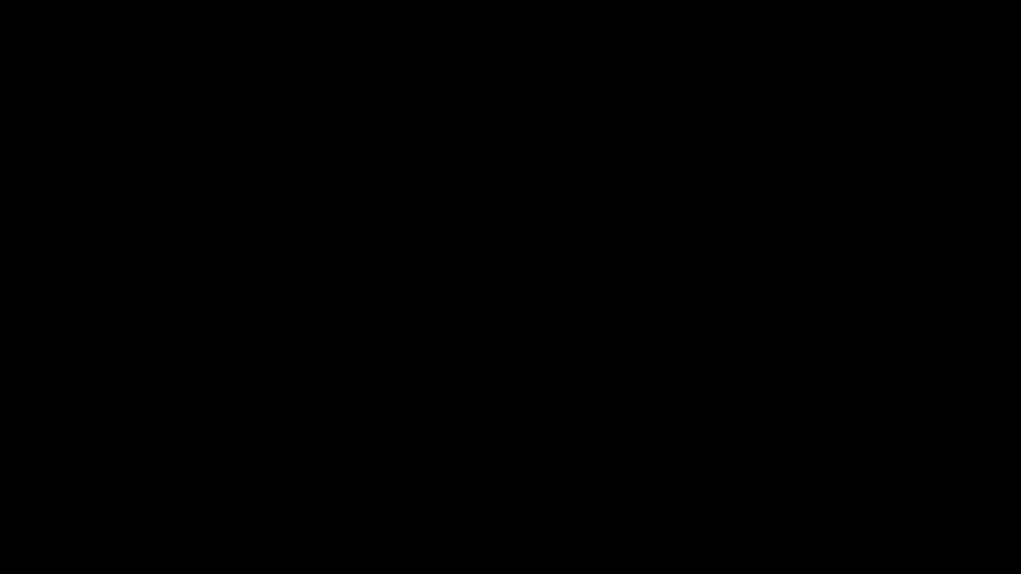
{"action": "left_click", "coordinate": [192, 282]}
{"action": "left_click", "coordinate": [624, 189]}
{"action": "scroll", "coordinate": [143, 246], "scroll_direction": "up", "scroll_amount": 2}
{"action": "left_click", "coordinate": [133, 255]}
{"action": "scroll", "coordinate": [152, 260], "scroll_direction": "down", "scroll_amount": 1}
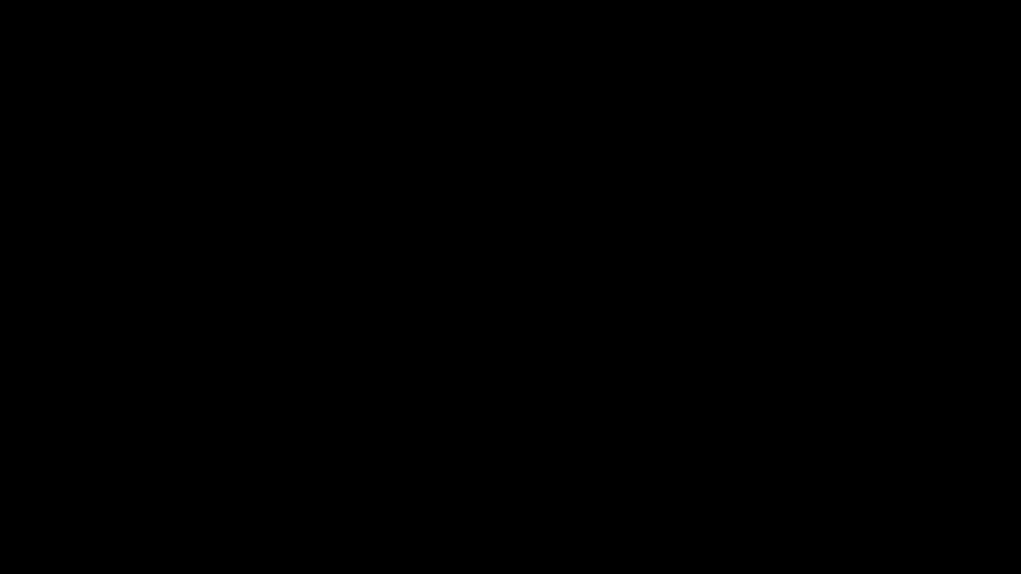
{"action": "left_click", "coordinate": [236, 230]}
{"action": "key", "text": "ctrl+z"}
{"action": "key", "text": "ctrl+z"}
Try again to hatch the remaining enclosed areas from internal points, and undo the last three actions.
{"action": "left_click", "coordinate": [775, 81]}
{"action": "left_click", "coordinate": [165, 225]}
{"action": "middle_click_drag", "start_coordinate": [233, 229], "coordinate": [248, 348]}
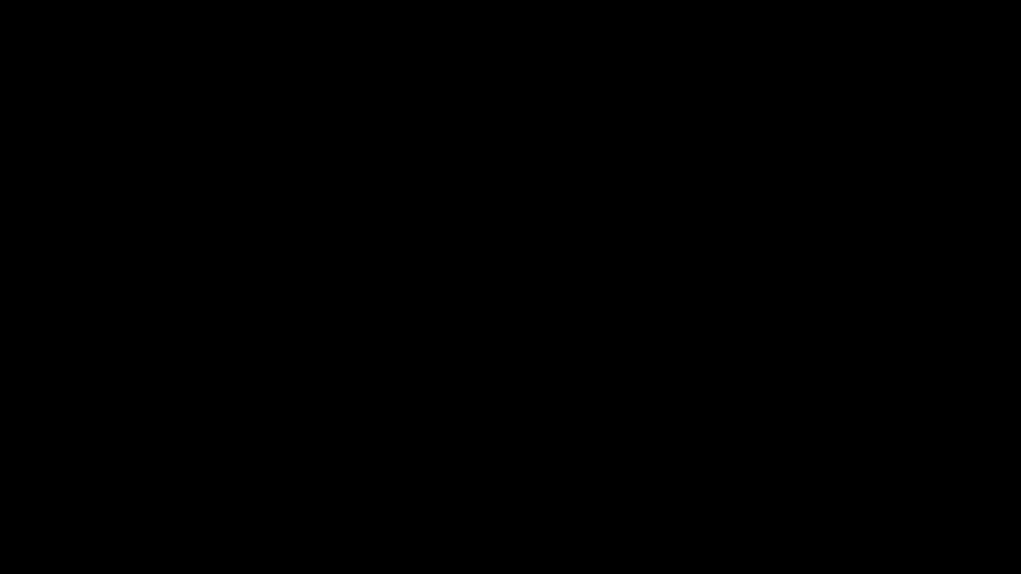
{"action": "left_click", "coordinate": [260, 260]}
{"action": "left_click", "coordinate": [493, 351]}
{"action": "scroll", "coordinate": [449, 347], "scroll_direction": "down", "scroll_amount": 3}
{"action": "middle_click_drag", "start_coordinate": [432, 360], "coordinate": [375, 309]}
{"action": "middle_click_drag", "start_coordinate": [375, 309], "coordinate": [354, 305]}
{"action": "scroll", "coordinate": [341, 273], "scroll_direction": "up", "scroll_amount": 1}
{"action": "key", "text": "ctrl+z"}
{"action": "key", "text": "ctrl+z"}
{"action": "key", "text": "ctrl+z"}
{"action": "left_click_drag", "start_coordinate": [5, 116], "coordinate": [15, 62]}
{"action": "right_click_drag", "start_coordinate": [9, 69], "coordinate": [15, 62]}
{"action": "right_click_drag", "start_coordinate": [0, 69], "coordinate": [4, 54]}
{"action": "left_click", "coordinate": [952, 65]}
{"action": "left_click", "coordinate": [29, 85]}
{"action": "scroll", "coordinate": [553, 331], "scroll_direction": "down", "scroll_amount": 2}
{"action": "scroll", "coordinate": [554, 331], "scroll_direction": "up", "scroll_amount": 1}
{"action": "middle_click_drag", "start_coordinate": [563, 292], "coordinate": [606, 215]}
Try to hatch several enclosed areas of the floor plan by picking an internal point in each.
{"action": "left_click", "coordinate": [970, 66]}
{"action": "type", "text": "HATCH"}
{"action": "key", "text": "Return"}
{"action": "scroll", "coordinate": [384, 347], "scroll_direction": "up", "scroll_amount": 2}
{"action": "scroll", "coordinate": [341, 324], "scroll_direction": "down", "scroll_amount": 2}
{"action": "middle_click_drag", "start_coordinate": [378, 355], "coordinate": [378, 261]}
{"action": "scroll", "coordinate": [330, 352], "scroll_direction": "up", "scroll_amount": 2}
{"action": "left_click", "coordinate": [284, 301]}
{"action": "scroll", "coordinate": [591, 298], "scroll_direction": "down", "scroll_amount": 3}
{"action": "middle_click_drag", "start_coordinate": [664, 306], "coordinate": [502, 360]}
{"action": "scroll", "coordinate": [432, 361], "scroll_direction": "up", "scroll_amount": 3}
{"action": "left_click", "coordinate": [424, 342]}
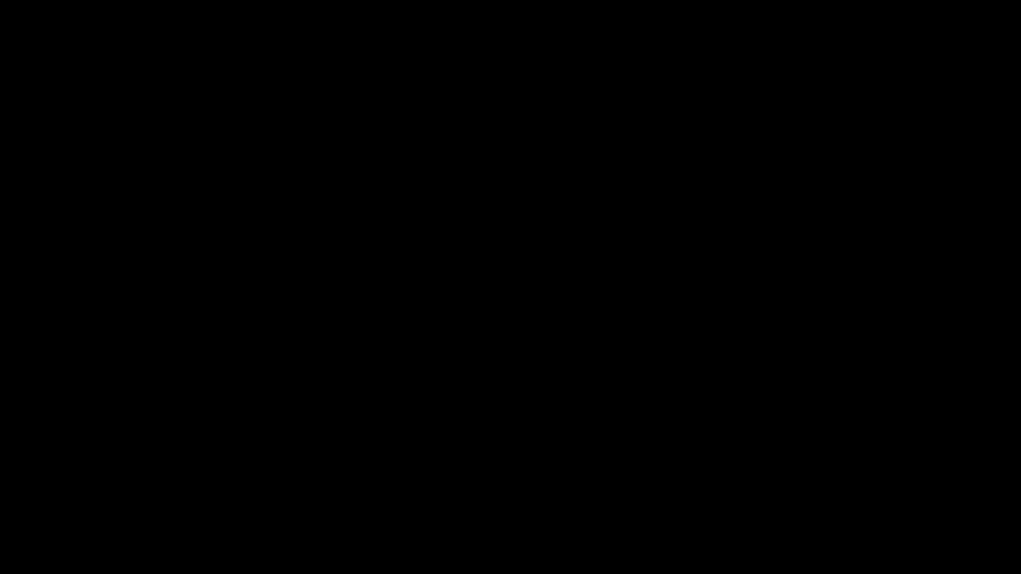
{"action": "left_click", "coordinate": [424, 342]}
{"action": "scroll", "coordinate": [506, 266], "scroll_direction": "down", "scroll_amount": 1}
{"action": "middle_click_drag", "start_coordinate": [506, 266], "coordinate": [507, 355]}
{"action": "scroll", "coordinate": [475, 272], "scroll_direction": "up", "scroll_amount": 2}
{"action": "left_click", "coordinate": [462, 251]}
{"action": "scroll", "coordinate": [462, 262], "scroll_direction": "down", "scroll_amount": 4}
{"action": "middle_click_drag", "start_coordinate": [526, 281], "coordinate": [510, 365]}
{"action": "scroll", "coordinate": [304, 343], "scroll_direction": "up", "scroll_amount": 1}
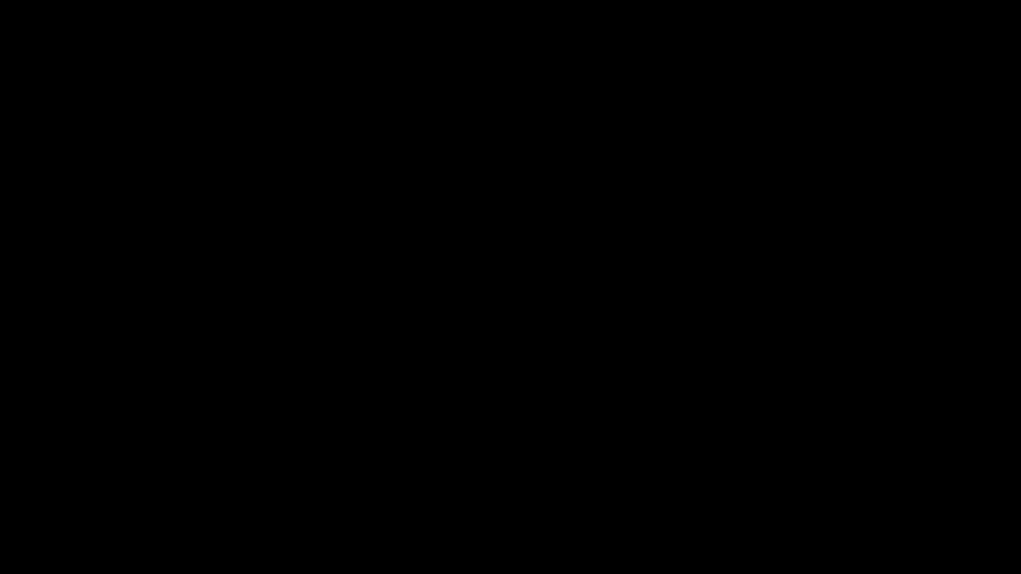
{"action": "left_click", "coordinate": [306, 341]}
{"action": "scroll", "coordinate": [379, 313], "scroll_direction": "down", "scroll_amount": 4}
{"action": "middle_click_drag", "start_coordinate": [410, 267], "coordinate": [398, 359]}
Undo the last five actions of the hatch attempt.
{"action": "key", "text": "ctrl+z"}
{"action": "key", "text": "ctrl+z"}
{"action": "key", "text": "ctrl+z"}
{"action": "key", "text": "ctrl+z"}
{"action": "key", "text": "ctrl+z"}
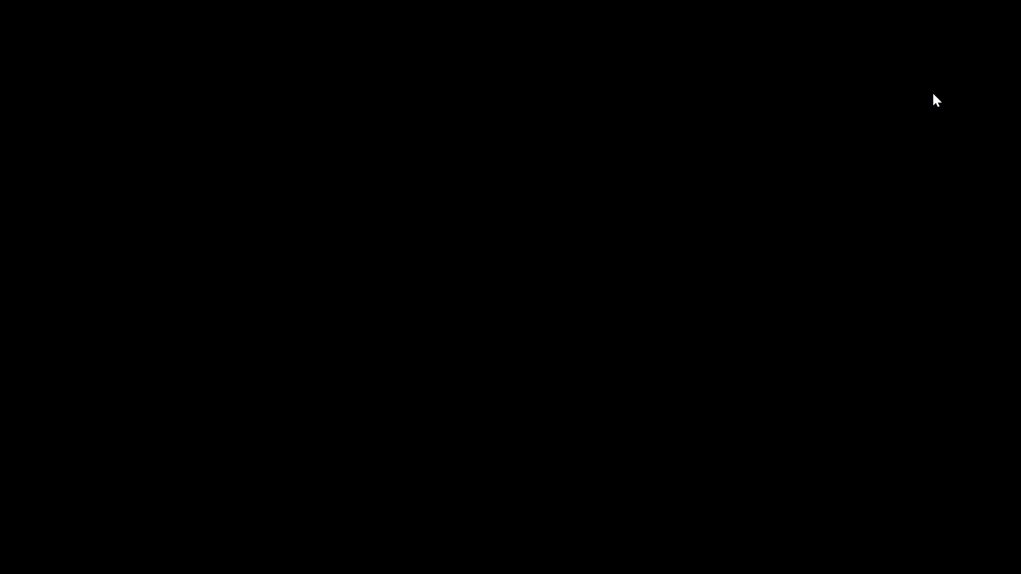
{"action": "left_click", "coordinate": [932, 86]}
Delete a single picked object in the floor plan.
{"action": "scroll", "coordinate": [334, 235], "scroll_direction": "up", "scroll_amount": 2}
{"action": "left_click", "coordinate": [367, 269]}
{"action": "key", "text": "Delete"}
{"action": "key", "text": "BackSpace"}
Restart the Hatch command and pick internal points in two enclosed areas of the floor plan.
{"action": "type", "text": "HATCH"}
{"action": "key", "text": "Return"}
{"action": "scroll", "coordinate": [405, 205], "scroll_direction": "up", "scroll_amount": 2}
{"action": "left_click", "coordinate": [388, 421]}
{"action": "scroll", "coordinate": [458, 402], "scroll_direction": "down", "scroll_amount": 3}
{"action": "middle_click_drag", "start_coordinate": [477, 402], "coordinate": [441, 261]}
{"action": "scroll", "coordinate": [458, 289], "scroll_direction": "down", "scroll_amount": 2}
{"action": "scroll", "coordinate": [525, 302], "scroll_direction": "up", "scroll_amount": 3}
{"action": "left_click", "coordinate": [446, 278]}
{"action": "scroll", "coordinate": [450, 311], "scroll_direction": "down", "scroll_amount": 3}
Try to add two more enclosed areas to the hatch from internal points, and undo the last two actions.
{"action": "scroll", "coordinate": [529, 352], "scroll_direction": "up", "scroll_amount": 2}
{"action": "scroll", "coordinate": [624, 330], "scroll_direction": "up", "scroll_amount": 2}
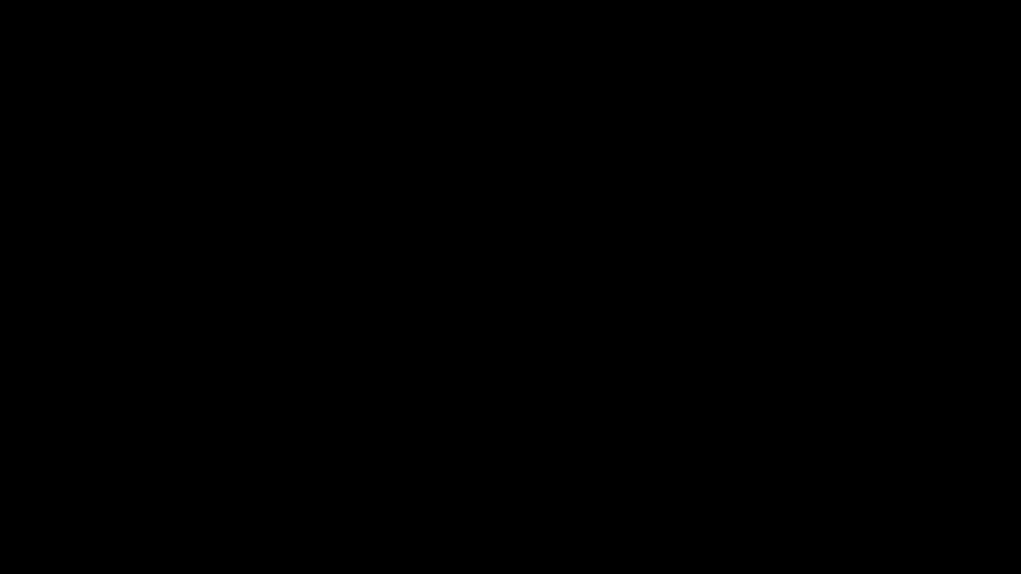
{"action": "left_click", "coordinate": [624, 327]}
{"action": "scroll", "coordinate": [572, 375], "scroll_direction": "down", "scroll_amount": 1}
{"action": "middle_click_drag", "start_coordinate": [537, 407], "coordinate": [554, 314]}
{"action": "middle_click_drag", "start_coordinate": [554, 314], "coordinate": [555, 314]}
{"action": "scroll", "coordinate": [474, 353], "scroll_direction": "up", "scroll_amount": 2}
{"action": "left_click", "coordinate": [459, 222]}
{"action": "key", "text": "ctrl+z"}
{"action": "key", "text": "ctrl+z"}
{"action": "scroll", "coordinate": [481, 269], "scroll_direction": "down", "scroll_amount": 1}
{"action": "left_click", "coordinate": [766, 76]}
Pick internal points in five more enclosed areas of the floor plan for the hatch, and undo the last pick.
{"action": "scroll", "coordinate": [454, 328], "scroll_direction": "up", "scroll_amount": 2}
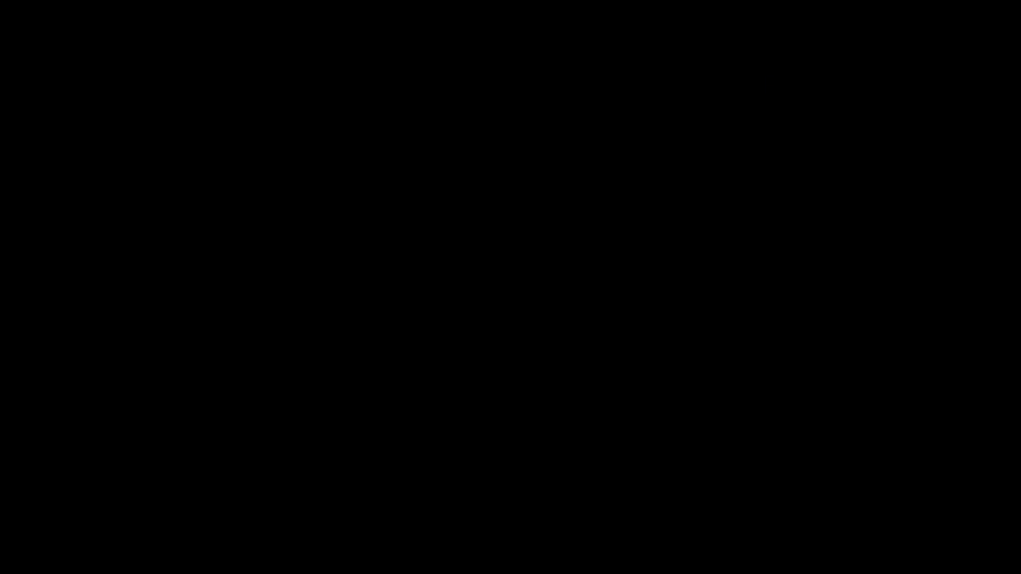
{"action": "left_click", "coordinate": [465, 405]}
{"action": "scroll", "coordinate": [513, 342], "scroll_direction": "down", "scroll_amount": 3}
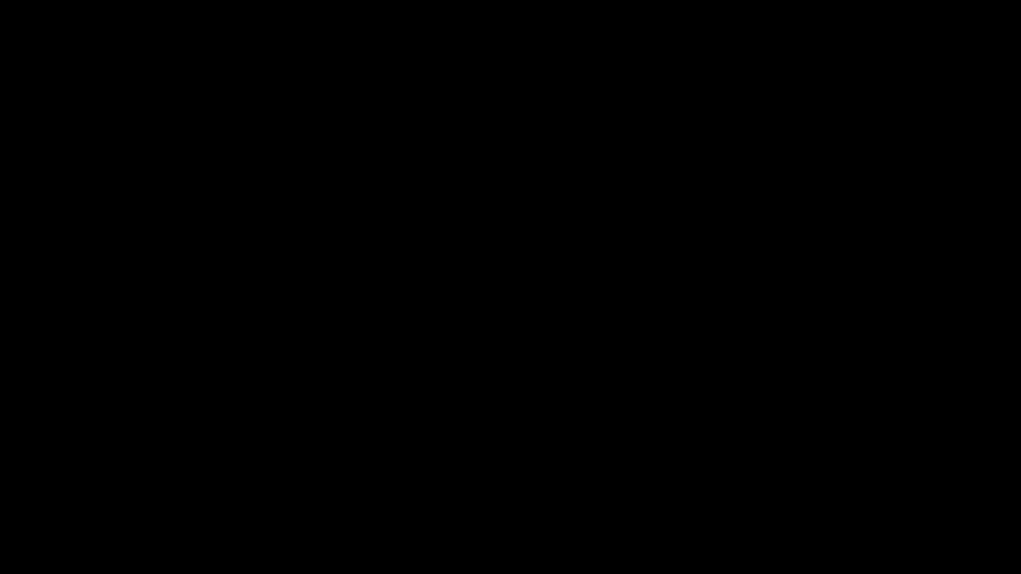
{"action": "scroll", "coordinate": [343, 404], "scroll_direction": "down", "scroll_amount": 2}
{"action": "left_click", "coordinate": [355, 404]}
{"action": "left_click", "coordinate": [309, 403]}
{"action": "scroll", "coordinate": [696, 313], "scroll_direction": "up", "scroll_amount": 2}
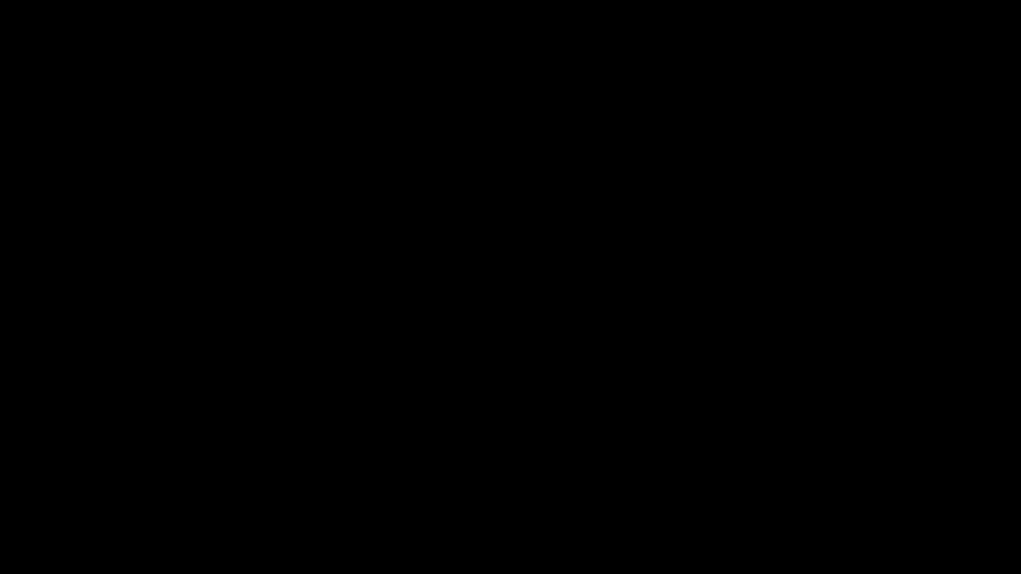
{"action": "left_click", "coordinate": [646, 290]}
{"action": "scroll", "coordinate": [642, 294], "scroll_direction": "down", "scroll_amount": 3}
{"action": "left_click", "coordinate": [645, 220]}
{"action": "key", "text": "ctrl+z"}
Pick an internal point in another enclosed area of the floor plan for the hatch.
{"action": "middle_click_drag", "start_coordinate": [709, 261], "coordinate": [800, 157]}
{"action": "middle_click_drag", "start_coordinate": [800, 157], "coordinate": [828, 275]}
{"action": "scroll", "coordinate": [470, 374], "scroll_direction": "up", "scroll_amount": 2}
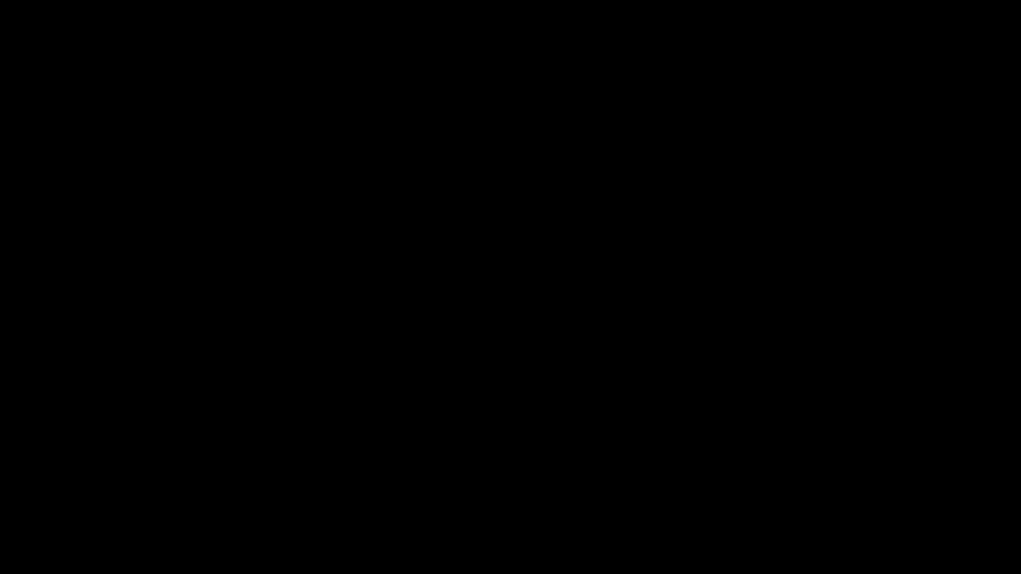
{"action": "left_click", "coordinate": [481, 360]}
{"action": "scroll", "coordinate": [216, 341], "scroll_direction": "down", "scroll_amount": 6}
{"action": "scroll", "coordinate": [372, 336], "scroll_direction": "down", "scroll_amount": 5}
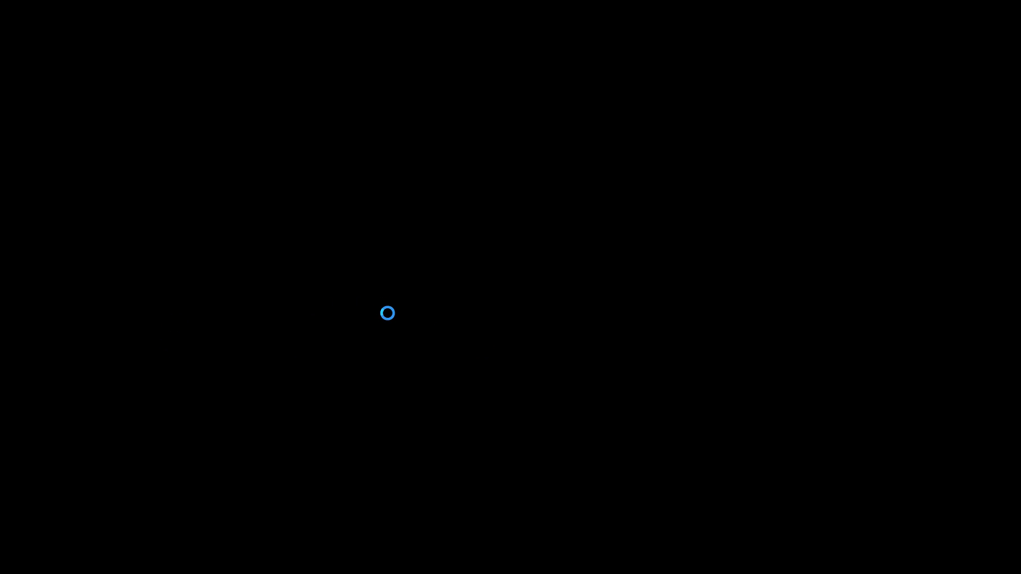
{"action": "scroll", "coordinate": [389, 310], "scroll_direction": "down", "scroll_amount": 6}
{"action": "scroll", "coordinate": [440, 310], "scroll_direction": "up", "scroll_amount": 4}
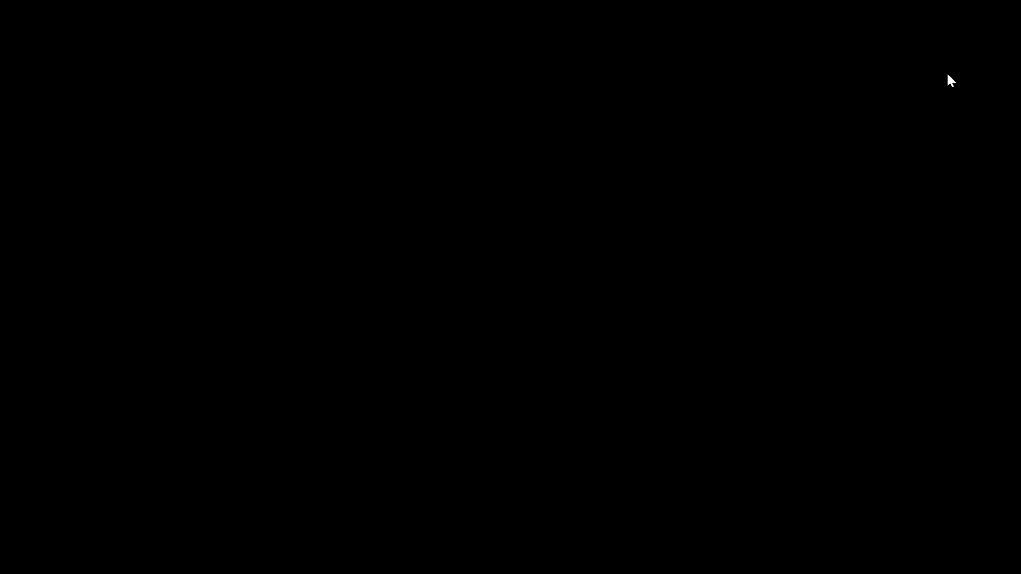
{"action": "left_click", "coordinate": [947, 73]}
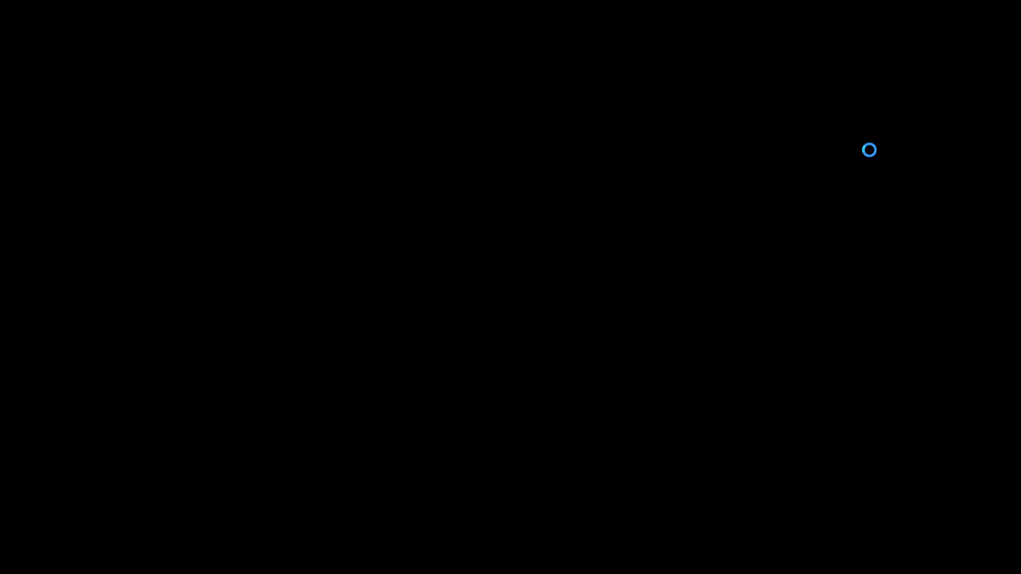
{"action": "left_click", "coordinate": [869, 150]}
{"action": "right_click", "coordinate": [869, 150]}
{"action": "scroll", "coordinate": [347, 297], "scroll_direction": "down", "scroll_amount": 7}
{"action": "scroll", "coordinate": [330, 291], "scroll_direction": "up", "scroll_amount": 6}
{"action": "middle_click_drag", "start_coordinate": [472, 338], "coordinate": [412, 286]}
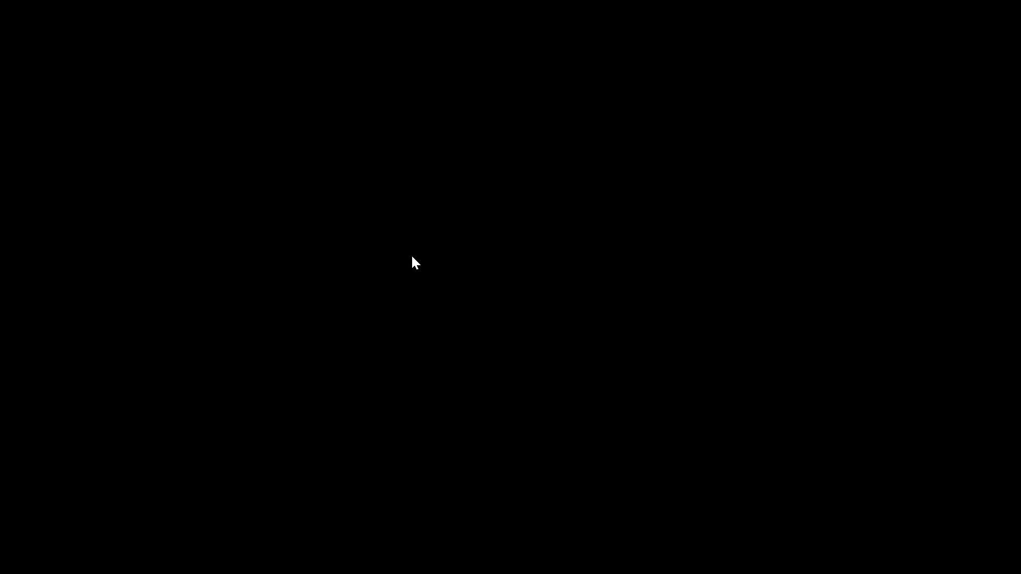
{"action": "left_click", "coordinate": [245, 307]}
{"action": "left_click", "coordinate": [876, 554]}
Respond to the Windows problem report and return to AutoCAD.
{"action": "left_click", "coordinate": [553, 322]}
{"action": "left_click", "coordinate": [76, 485]}
{"action": "left_click", "coordinate": [639, 201]}
Delete a single picked object in the floor plan.
{"action": "scroll", "coordinate": [593, 239], "scroll_direction": "down", "scroll_amount": 3}
{"action": "scroll", "coordinate": [525, 311], "scroll_direction": "up", "scroll_amount": 2}
{"action": "scroll", "coordinate": [562, 261], "scroll_direction": "up", "scroll_amount": 2}
{"action": "left_click", "coordinate": [550, 257]}
{"action": "key", "text": "Delete"}
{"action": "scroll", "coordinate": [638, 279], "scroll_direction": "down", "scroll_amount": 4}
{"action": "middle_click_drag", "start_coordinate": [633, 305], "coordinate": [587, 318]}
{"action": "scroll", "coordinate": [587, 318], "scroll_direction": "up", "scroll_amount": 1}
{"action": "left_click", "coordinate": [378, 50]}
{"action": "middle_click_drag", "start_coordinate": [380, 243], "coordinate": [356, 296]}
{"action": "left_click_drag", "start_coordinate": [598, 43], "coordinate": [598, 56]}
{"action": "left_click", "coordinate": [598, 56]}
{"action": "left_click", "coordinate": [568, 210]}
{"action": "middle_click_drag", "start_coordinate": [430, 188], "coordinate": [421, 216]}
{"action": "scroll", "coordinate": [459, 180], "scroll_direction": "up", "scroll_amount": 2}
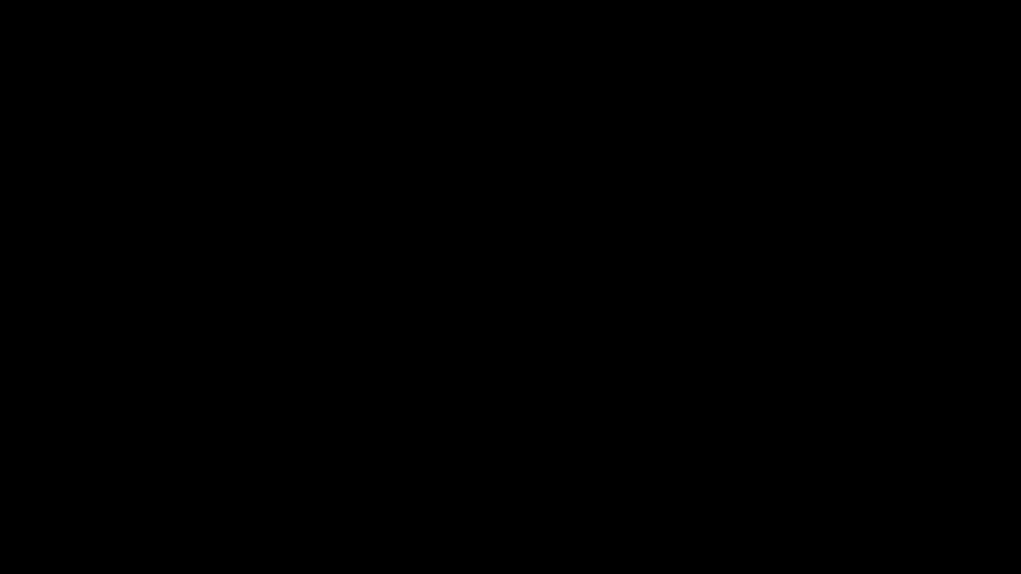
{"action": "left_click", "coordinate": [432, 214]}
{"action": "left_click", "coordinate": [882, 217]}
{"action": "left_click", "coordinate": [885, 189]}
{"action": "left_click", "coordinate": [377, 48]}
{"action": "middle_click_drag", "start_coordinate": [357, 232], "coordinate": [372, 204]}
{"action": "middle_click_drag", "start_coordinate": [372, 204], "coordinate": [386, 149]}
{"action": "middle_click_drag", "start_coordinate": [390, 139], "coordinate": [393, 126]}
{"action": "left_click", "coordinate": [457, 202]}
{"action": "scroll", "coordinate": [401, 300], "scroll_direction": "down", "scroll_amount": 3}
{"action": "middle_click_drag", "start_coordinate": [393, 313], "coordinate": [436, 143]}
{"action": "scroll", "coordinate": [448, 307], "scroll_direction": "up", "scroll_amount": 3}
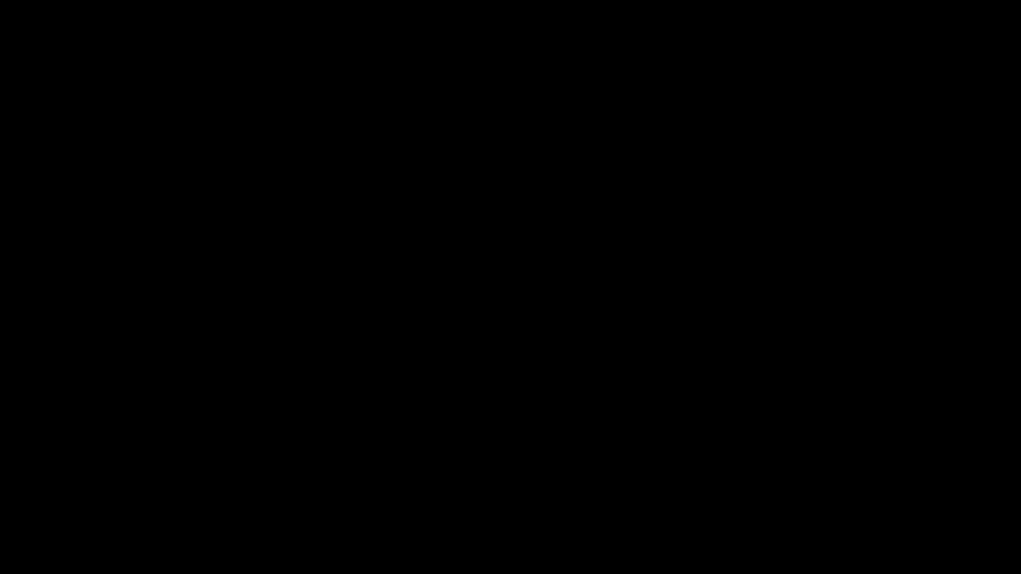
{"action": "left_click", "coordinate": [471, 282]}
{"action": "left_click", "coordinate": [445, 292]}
Select the unwanted line work in the floor plan and delete it.
{"action": "scroll", "coordinate": [346, 310], "scroll_direction": "down", "scroll_amount": 2}
{"action": "middle_click_drag", "start_coordinate": [344, 311], "coordinate": [356, 371]}
{"action": "middle_click", "coordinate": [356, 371]}
{"action": "scroll", "coordinate": [396, 208], "scroll_direction": "up", "scroll_amount": 2}
{"action": "scroll", "coordinate": [374, 222], "scroll_direction": "down", "scroll_amount": 2}
{"action": "scroll", "coordinate": [376, 264], "scroll_direction": "up", "scroll_amount": 2}
{"action": "scroll", "coordinate": [378, 263], "scroll_direction": "down", "scroll_amount": 1}
{"action": "middle_click_drag", "start_coordinate": [379, 256], "coordinate": [391, 210]}
{"action": "middle_click", "coordinate": [391, 210]}
{"action": "scroll", "coordinate": [375, 320], "scroll_direction": "up", "scroll_amount": 2}
{"action": "scroll", "coordinate": [391, 325], "scroll_direction": "down", "scroll_amount": 2}
{"action": "scroll", "coordinate": [414, 409], "scroll_direction": "up", "scroll_amount": 6}
{"action": "left_click_drag", "start_coordinate": [501, 298], "coordinate": [476, 306]}
{"action": "left_click", "coordinate": [280, 358]}
{"action": "key", "text": "Delete"}
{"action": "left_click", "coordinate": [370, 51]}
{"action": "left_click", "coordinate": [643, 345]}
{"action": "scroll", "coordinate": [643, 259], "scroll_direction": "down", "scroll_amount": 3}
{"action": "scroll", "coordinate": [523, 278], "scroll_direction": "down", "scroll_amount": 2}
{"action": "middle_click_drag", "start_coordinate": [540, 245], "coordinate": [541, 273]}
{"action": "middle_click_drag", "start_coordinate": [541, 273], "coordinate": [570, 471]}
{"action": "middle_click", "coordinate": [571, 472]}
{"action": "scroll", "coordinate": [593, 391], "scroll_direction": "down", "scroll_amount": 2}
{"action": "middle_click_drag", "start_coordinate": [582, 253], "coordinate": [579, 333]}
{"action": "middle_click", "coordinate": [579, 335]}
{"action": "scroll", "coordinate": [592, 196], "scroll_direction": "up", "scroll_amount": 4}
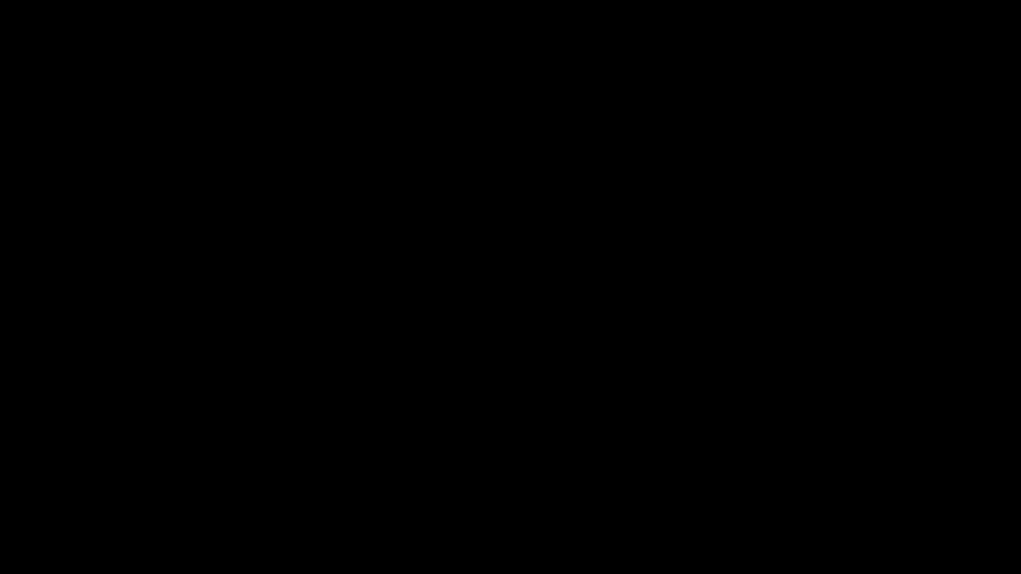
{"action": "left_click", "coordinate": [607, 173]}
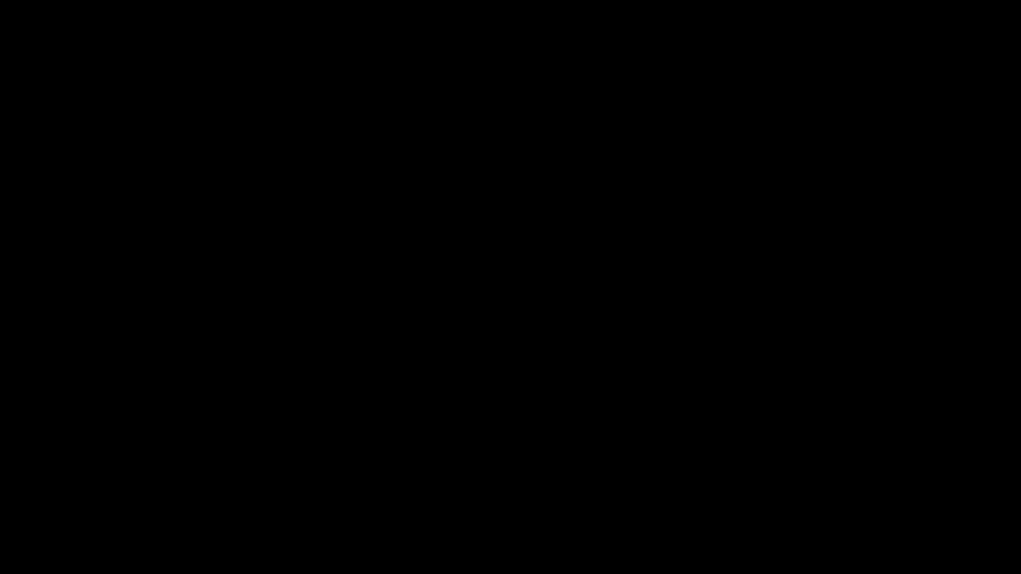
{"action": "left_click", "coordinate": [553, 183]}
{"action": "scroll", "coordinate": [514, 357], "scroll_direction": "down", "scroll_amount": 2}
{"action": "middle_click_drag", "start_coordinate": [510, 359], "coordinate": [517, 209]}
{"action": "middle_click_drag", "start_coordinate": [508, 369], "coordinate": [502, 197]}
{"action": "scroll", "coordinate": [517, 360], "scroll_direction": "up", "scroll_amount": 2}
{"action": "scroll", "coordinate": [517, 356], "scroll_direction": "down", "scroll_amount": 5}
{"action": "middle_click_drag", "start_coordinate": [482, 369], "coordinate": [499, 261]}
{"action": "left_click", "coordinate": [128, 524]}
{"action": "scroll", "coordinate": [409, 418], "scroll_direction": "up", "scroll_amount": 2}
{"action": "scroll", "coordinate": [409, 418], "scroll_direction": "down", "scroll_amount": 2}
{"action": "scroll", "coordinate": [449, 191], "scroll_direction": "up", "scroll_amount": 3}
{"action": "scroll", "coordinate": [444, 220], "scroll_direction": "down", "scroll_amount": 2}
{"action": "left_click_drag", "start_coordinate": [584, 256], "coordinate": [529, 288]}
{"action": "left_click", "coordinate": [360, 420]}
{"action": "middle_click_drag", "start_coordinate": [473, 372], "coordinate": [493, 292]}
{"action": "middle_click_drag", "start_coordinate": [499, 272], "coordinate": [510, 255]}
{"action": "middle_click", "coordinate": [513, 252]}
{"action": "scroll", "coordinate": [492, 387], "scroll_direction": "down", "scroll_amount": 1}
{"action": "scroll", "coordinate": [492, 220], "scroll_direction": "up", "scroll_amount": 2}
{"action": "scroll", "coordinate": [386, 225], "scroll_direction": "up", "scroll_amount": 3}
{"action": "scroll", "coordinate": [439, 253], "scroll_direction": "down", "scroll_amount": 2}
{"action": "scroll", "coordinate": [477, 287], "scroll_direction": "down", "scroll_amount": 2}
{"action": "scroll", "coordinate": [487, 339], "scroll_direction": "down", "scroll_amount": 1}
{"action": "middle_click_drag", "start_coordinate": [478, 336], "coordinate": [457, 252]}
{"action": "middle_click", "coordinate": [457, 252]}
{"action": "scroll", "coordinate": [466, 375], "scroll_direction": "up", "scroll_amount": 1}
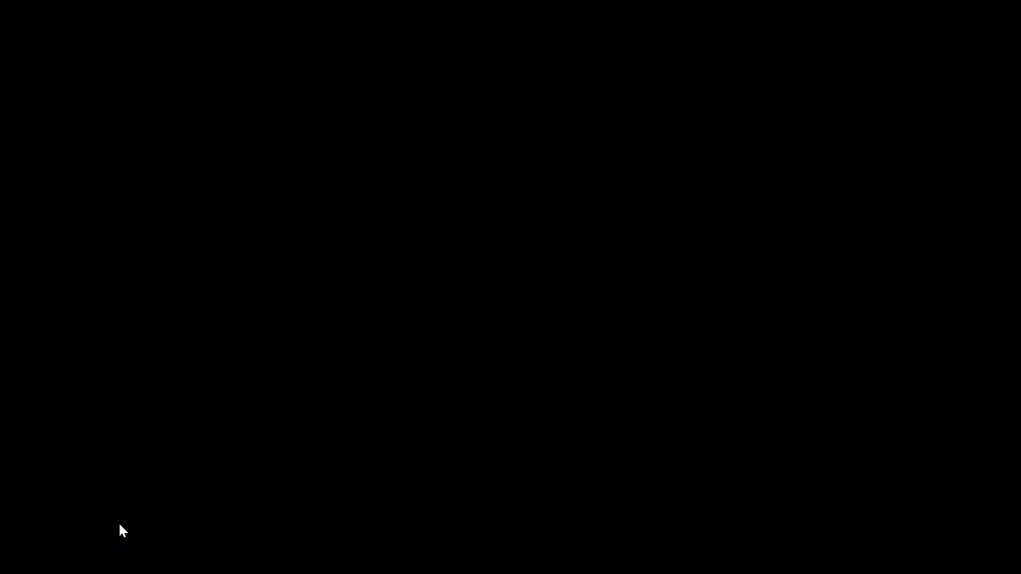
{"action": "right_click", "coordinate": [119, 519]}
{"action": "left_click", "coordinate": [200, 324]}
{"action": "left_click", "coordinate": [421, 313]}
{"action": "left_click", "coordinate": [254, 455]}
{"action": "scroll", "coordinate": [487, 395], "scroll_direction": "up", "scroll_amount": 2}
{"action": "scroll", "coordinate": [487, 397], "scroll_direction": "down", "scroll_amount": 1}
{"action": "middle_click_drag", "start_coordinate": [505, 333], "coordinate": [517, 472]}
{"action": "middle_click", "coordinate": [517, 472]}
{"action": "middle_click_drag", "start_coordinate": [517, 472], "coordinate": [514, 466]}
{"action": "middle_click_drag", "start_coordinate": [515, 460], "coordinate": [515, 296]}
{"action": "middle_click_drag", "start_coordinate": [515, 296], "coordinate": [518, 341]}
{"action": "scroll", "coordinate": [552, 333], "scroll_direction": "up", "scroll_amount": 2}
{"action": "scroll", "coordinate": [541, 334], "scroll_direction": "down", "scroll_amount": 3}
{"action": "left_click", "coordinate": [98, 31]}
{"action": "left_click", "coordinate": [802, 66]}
Select the unwanted objects with a selection window and delete them.
{"action": "scroll", "coordinate": [624, 272], "scroll_direction": "down", "scroll_amount": 1}
{"action": "scroll", "coordinate": [614, 244], "scroll_direction": "up", "scroll_amount": 1}
{"action": "middle_click_drag", "start_coordinate": [522, 146], "coordinate": [540, 311]}
{"action": "scroll", "coordinate": [542, 307], "scroll_direction": "up", "scroll_amount": 3}
{"action": "scroll", "coordinate": [546, 301], "scroll_direction": "down", "scroll_amount": 4}
{"action": "middle_click_drag", "start_coordinate": [542, 300], "coordinate": [506, 160]}
{"action": "left_click_drag", "start_coordinate": [579, 182], "coordinate": [574, 187]}
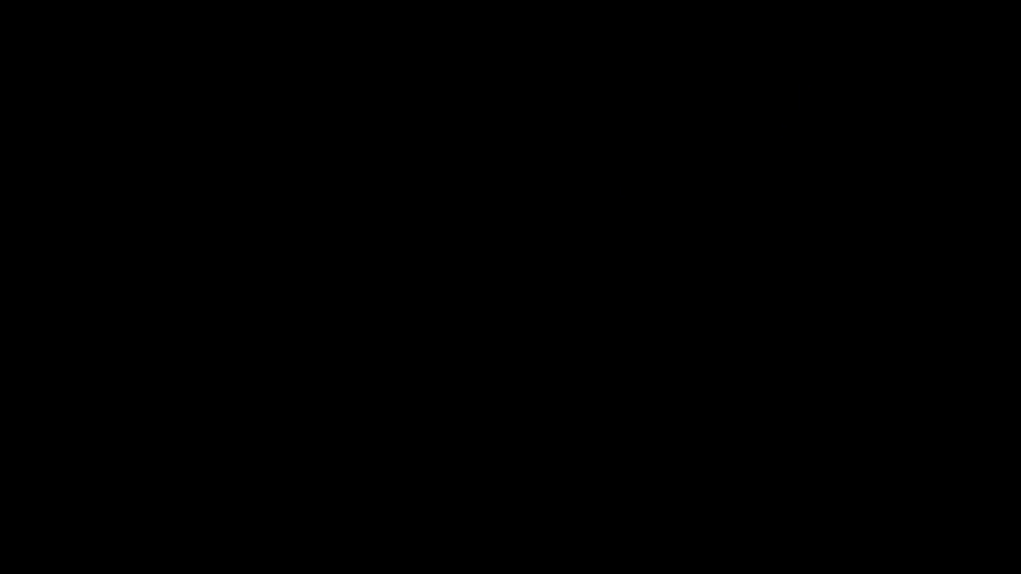
{"action": "left_click", "coordinate": [384, 341]}
{"action": "middle_click_drag", "start_coordinate": [477, 300], "coordinate": [472, 379]}
{"action": "left_click_drag", "start_coordinate": [621, 211], "coordinate": [612, 227]}
{"action": "left_click", "coordinate": [316, 390]}
{"action": "key", "text": "Delete"}
Create a new viewport with the VIEWPORTS command, defining its area by two opposite corners.
{"action": "type", "text": "VI"}
{"action": "type", "text": "EWPORTS"}
{"action": "key", "text": "Return"}
{"action": "left_click", "coordinate": [312, 192]}
{"action": "left_click", "coordinate": [561, 443]}
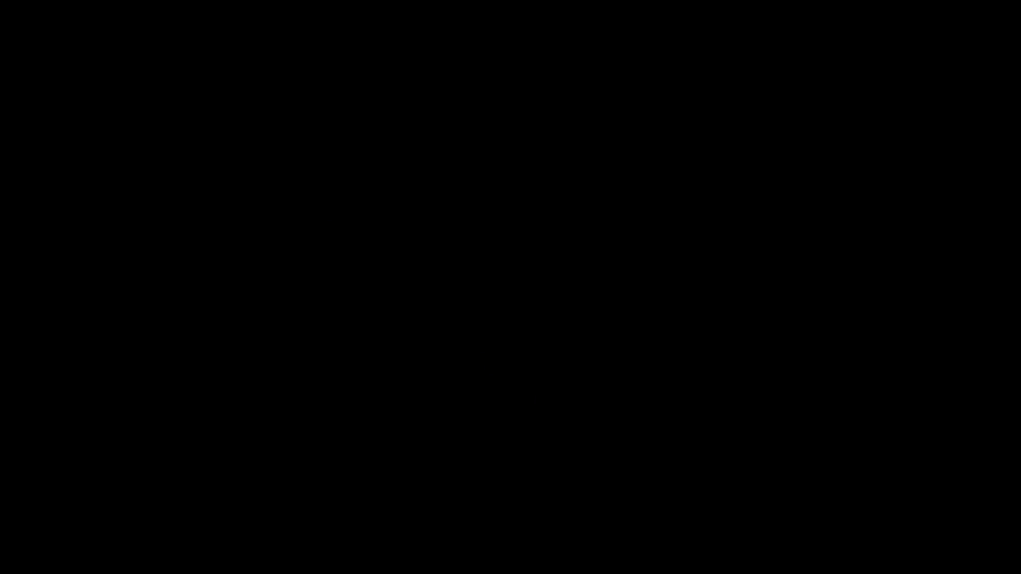
{"action": "left_click", "coordinate": [345, 234]}
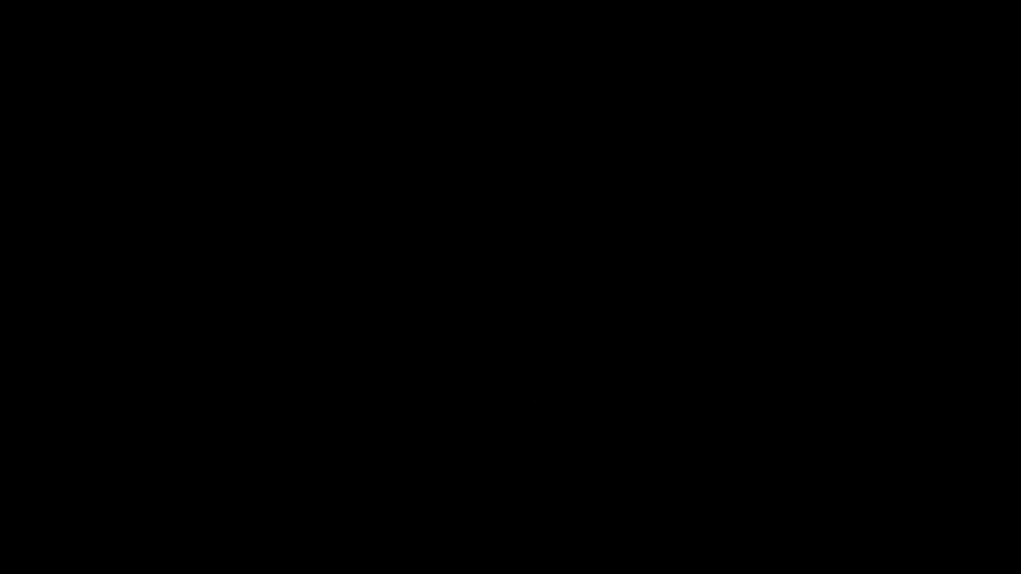
{"action": "left_click", "coordinate": [642, 442]}
{"action": "scroll", "coordinate": [421, 269], "scroll_direction": "down", "scroll_amount": 3}
{"action": "scroll", "coordinate": [421, 269], "scroll_direction": "up", "scroll_amount": 4}
{"action": "middle_click_drag", "start_coordinate": [428, 259], "coordinate": [386, 230]}
{"action": "scroll", "coordinate": [386, 259], "scroll_direction": "down", "scroll_amount": 1}
Switch to the other layout, then select its unwanted objects with a selection window and delete them.
{"action": "left_click", "coordinate": [164, 525]}
{"action": "scroll", "coordinate": [614, 325], "scroll_direction": "up", "scroll_amount": 5}
{"action": "left_click_drag", "start_coordinate": [618, 272], "coordinate": [582, 285]}
{"action": "left_click", "coordinate": [349, 403]}
{"action": "scroll", "coordinate": [423, 336], "scroll_direction": "down", "scroll_amount": 5}
{"action": "key", "text": "Delete"}
Create a viewport in this layout with the VIEWPORTS command, defining its area by two opposite corners.
{"action": "middle_click_drag", "start_coordinate": [365, 327], "coordinate": [515, 332]}
{"action": "type", "text": "VI"}
{"action": "type", "text": "EW"}
{"action": "type", "text": "PORTS"}
{"action": "key", "text": "Return"}
{"action": "left_click", "coordinate": [320, 194]}
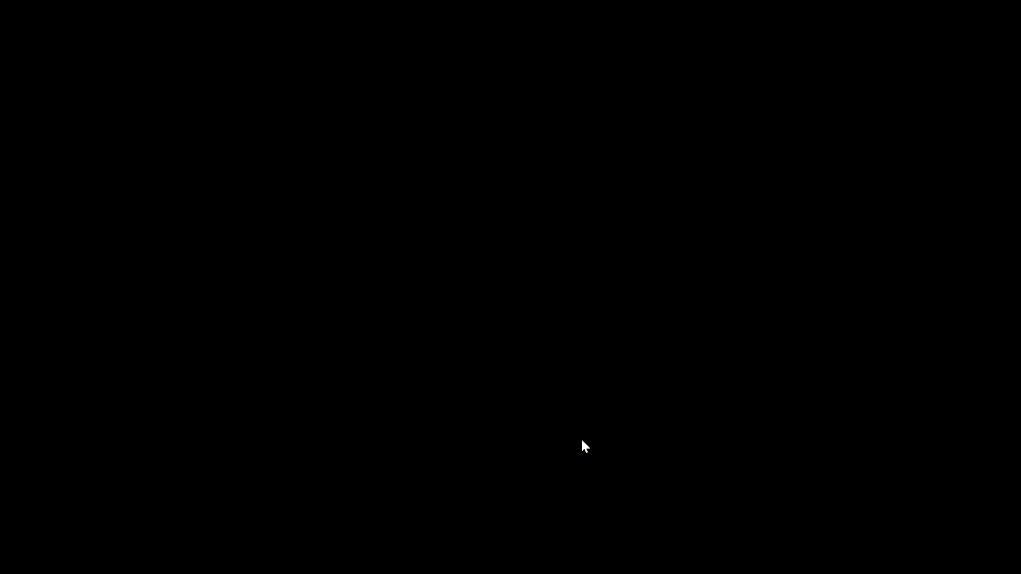
{"action": "left_click", "coordinate": [581, 439]}
{"action": "left_click", "coordinate": [345, 188]}
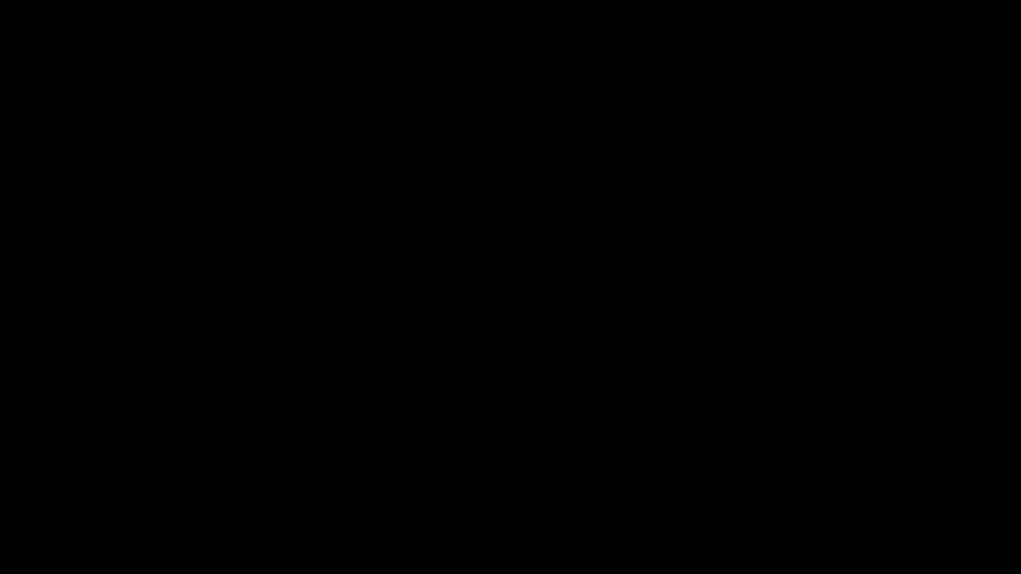
{"action": "left_click", "coordinate": [621, 401]}
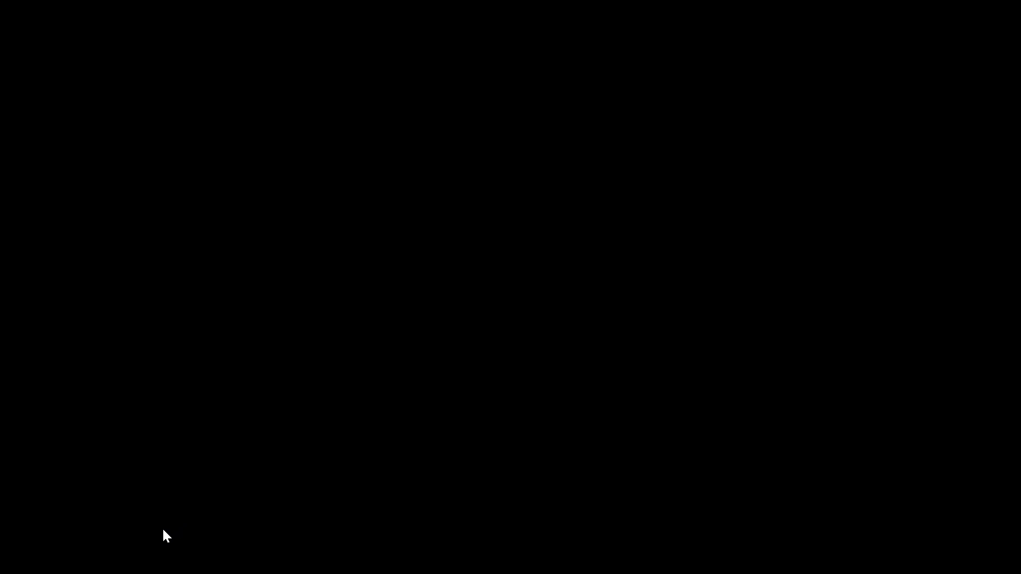
Return to the previous layout and examine it.
{"action": "right_click", "coordinate": [163, 527]}
{"action": "left_click", "coordinate": [102, 348]}
{"action": "scroll", "coordinate": [429, 233], "scroll_direction": "up", "scroll_amount": 2}
{"action": "scroll", "coordinate": [602, 224], "scroll_direction": "down", "scroll_amount": 3}
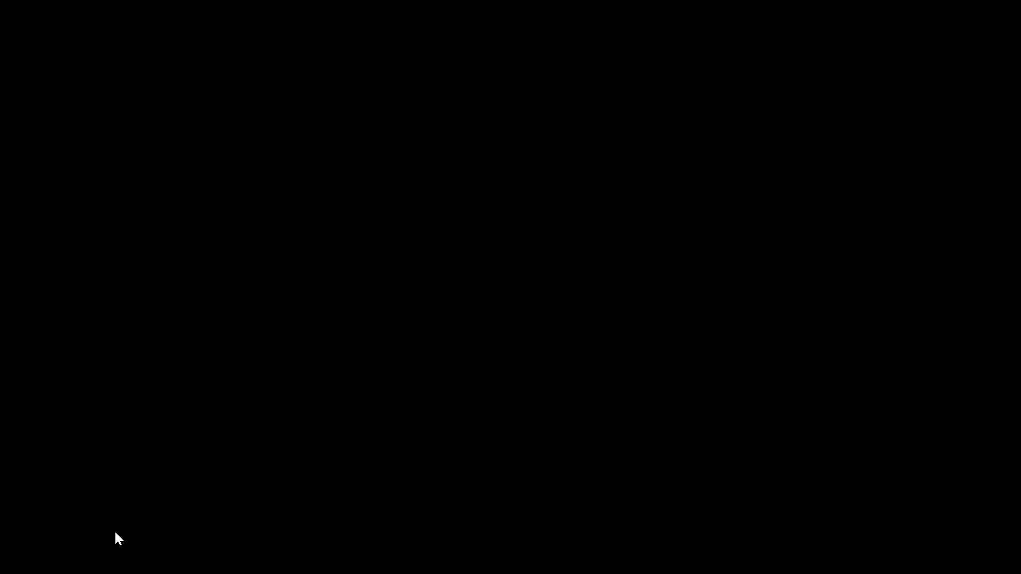
{"action": "left_click", "coordinate": [115, 526]}
{"action": "scroll", "coordinate": [449, 330], "scroll_direction": "up", "scroll_amount": 1}
{"action": "scroll", "coordinate": [451, 323], "scroll_direction": "down", "scroll_amount": 1}
Select the objects in the middle of the current layout with a selection window and delete them.
{"action": "left_click", "coordinate": [535, 197]}
{"action": "left_click", "coordinate": [315, 378]}
{"action": "key", "text": "Delete"}
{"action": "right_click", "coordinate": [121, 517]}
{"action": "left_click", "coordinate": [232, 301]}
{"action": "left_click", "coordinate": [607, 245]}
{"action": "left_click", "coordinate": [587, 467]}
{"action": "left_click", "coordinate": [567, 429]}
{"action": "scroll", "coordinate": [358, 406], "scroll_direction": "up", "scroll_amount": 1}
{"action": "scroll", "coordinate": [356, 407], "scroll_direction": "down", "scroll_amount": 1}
Switch to model space and examine the house floor plan.
{"action": "left_click", "coordinate": [69, 522]}
{"action": "scroll", "coordinate": [488, 327], "scroll_direction": "down", "scroll_amount": 2}
{"action": "scroll", "coordinate": [495, 320], "scroll_direction": "up", "scroll_amount": 1}
{"action": "scroll", "coordinate": [600, 308], "scroll_direction": "up", "scroll_amount": 2}
{"action": "scroll", "coordinate": [516, 307], "scroll_direction": "up", "scroll_amount": 2}
{"action": "scroll", "coordinate": [486, 311], "scroll_direction": "down", "scroll_amount": 1}
{"action": "middle_click_drag", "start_coordinate": [461, 310], "coordinate": [486, 331]}
{"action": "middle_click", "coordinate": [486, 331]}
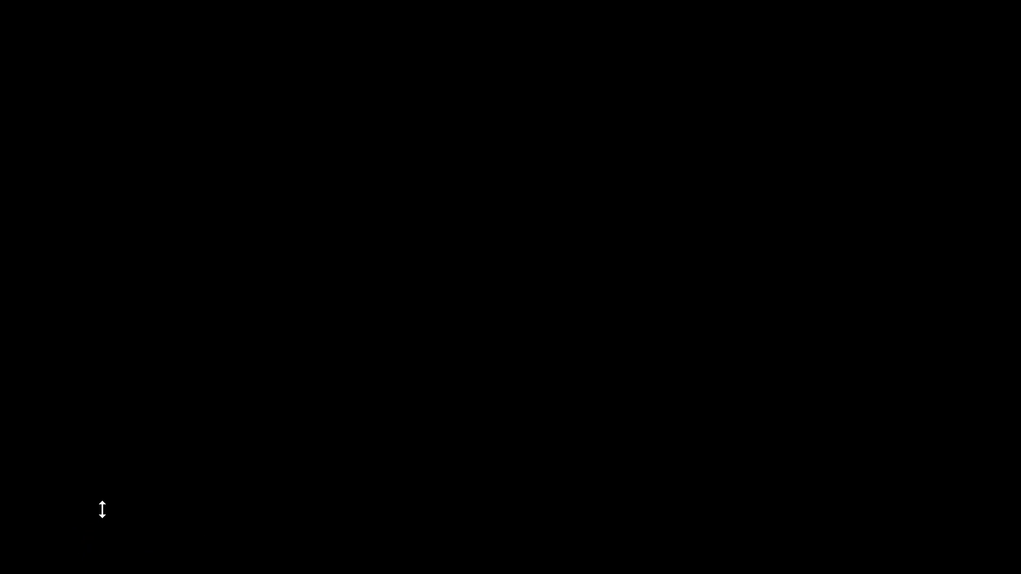
Return to the layout and examine its sheet area.
{"action": "left_click", "coordinate": [102, 509]}
{"action": "left_click", "coordinate": [109, 527]}
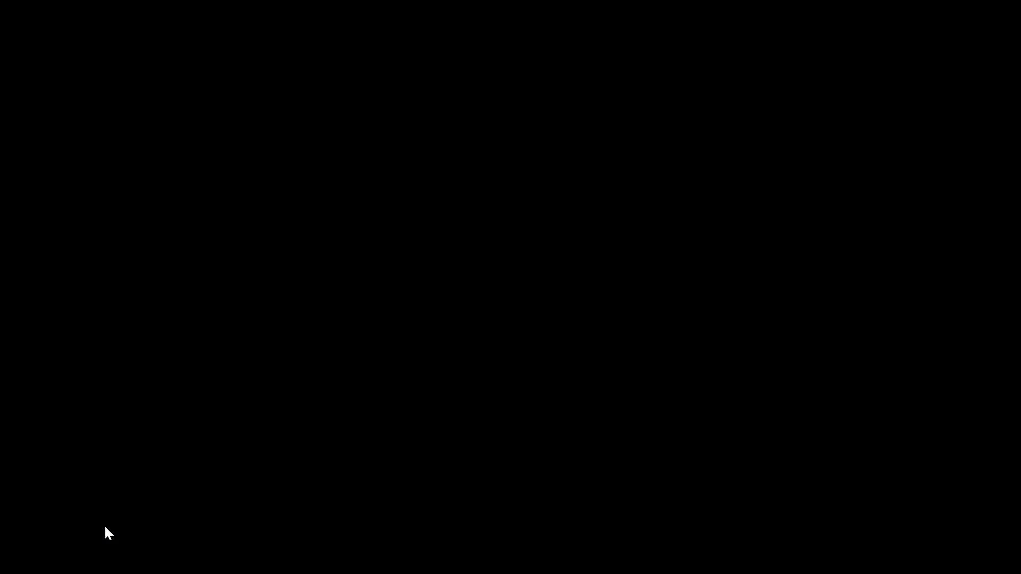
{"action": "left_click", "coordinate": [105, 526]}
{"action": "scroll", "coordinate": [336, 410], "scroll_direction": "up", "scroll_amount": 1}
{"action": "left_click_drag", "start_coordinate": [229, 520], "coordinate": [236, 494]}
{"action": "middle_click_drag", "start_coordinate": [435, 386], "coordinate": [442, 421]}
{"action": "middle_click_drag", "start_coordinate": [497, 404], "coordinate": [487, 398]}
{"action": "middle_click", "coordinate": [487, 398]}
{"action": "middle_click_drag", "start_coordinate": [489, 390], "coordinate": [491, 410]}
{"action": "scroll", "coordinate": [490, 411], "scroll_direction": "up", "scroll_amount": 2}
{"action": "scroll", "coordinate": [493, 410], "scroll_direction": "down", "scroll_amount": 4}
{"action": "scroll", "coordinate": [496, 405], "scroll_direction": "up", "scroll_amount": 2}
{"action": "middle_click_drag", "start_coordinate": [496, 404], "coordinate": [487, 370]}
Create a new viewport in the layout with the VIEWPORTS command, defining its area by two opposite corners.
{"action": "type", "text": "VI"}
{"action": "type", "text": "EWPORTS"}
{"action": "key", "text": "Return"}
{"action": "left_click", "coordinate": [319, 197]}
{"action": "left_click", "coordinate": [570, 442]}
{"action": "middle_click_drag", "start_coordinate": [349, 312], "coordinate": [356, 370]}
{"action": "left_click", "coordinate": [274, 173]}
{"action": "scroll", "coordinate": [549, 327], "scroll_direction": "down", "scroll_amount": 2}
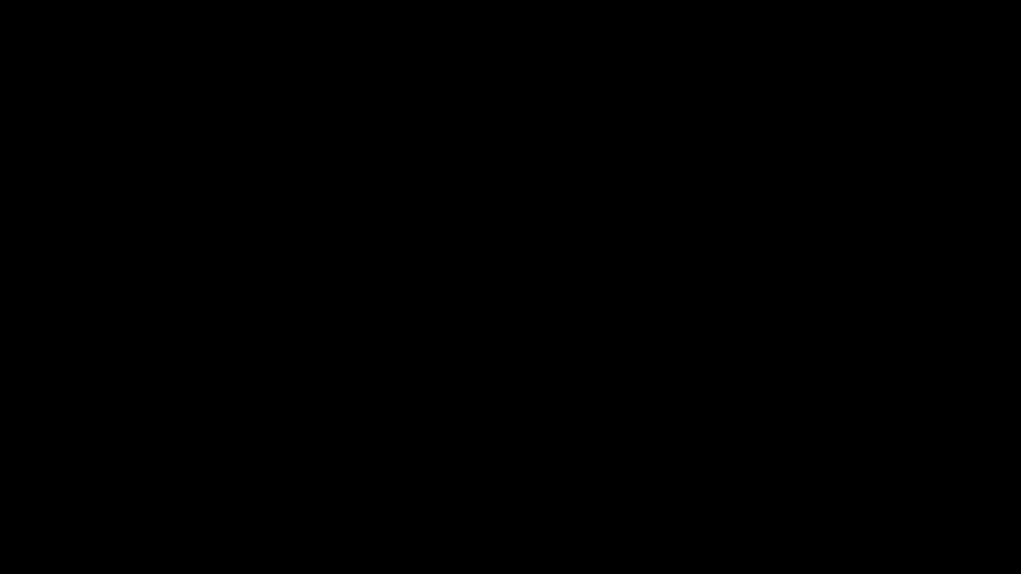
{"action": "left_click", "coordinate": [631, 402]}
Examine the floor plan display in and around the new viewport.
{"action": "middle_click_drag", "start_coordinate": [528, 294], "coordinate": [522, 318]}
{"action": "scroll", "coordinate": [522, 312], "scroll_direction": "up", "scroll_amount": 5}
{"action": "scroll", "coordinate": [489, 336], "scroll_direction": "down", "scroll_amount": 2}
{"action": "middle_click_drag", "start_coordinate": [631, 358], "coordinate": [492, 178]}
{"action": "middle_click", "coordinate": [492, 178]}
{"action": "middle_click_drag", "start_coordinate": [530, 326], "coordinate": [590, 187]}
{"action": "scroll", "coordinate": [297, 441], "scroll_direction": "up", "scroll_amount": 3}
{"action": "scroll", "coordinate": [321, 425], "scroll_direction": "down", "scroll_amount": 6}
{"action": "scroll", "coordinate": [358, 292], "scroll_direction": "up", "scroll_amount": 7}
{"action": "scroll", "coordinate": [346, 302], "scroll_direction": "down", "scroll_amount": 5}
{"action": "scroll", "coordinate": [346, 374], "scroll_direction": "down", "scroll_amount": 2}
{"action": "middle_click_drag", "start_coordinate": [346, 376], "coordinate": [372, 291]}
{"action": "scroll", "coordinate": [372, 293], "scroll_direction": "up", "scroll_amount": 2}
Switch to model space, select the drawing objects with a selection window and copy them to the clipboard.
{"action": "left_click", "coordinate": [58, 520]}
{"action": "scroll", "coordinate": [178, 336], "scroll_direction": "down", "scroll_amount": 2}
{"action": "middle_click_drag", "start_coordinate": [182, 331], "coordinate": [253, 307]}
{"action": "middle_click", "coordinate": [253, 307]}
{"action": "left_click_drag", "start_coordinate": [436, 164], "coordinate": [416, 188]}
{"action": "left_click", "coordinate": [223, 418]}
{"action": "scroll", "coordinate": [396, 265], "scroll_direction": "up", "scroll_amount": 1}
{"action": "key", "text": "ctrl+c"}
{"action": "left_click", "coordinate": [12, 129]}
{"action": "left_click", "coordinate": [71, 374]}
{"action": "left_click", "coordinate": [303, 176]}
Paste the copied drawing objects and place them at a picked insertion point.
{"action": "left_click", "coordinate": [752, 73]}
{"action": "left_click", "coordinate": [20, 133]}
{"action": "left_click", "coordinate": [69, 356]}
{"action": "key", "text": "ctrl+v"}
{"action": "scroll", "coordinate": [346, 309], "scroll_direction": "down", "scroll_amount": 3}
{"action": "scroll", "coordinate": [162, 332], "scroll_direction": "down", "scroll_amount": 5}
{"action": "scroll", "coordinate": [326, 348], "scroll_direction": "down", "scroll_amount": 6}
{"action": "left_click", "coordinate": [63, 373]}
Switch to the layout and modify its page setup.
{"action": "scroll", "coordinate": [256, 349], "scroll_direction": "down", "scroll_amount": 5}
{"action": "left_click", "coordinate": [106, 521]}
{"action": "middle_click_drag", "start_coordinate": [332, 383], "coordinate": [298, 350]}
{"action": "right_click", "coordinate": [103, 526]}
{"action": "left_click", "coordinate": [171, 314]}
{"action": "left_click", "coordinate": [640, 244]}
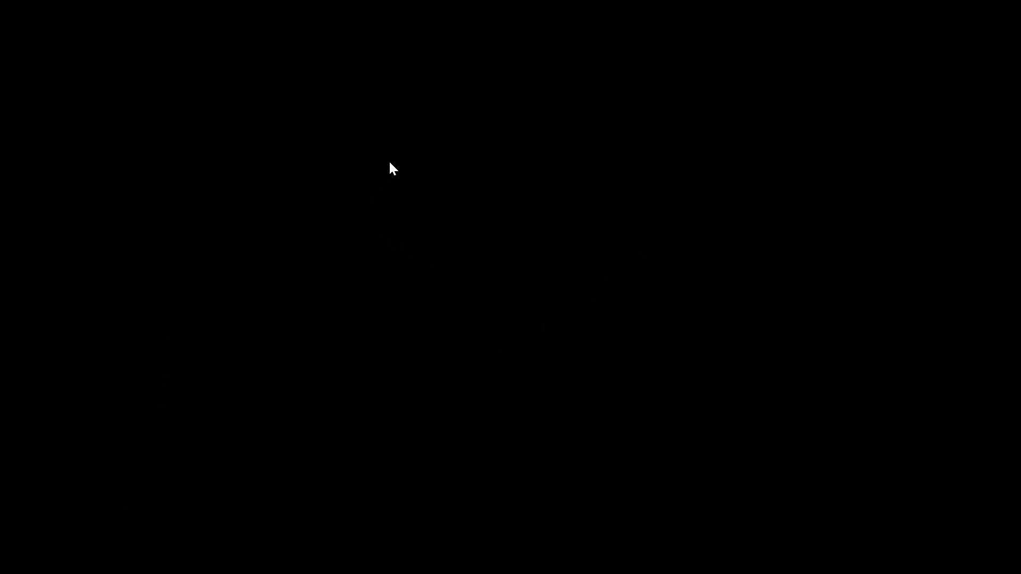
{"action": "left_click", "coordinate": [389, 162]}
{"action": "left_click", "coordinate": [357, 329]}
{"action": "left_click", "coordinate": [367, 290]}
{"action": "scroll", "coordinate": [365, 250], "scroll_direction": "down", "scroll_amount": 11}
{"action": "left_click", "coordinate": [341, 254]}
{"action": "left_click", "coordinate": [577, 358]}
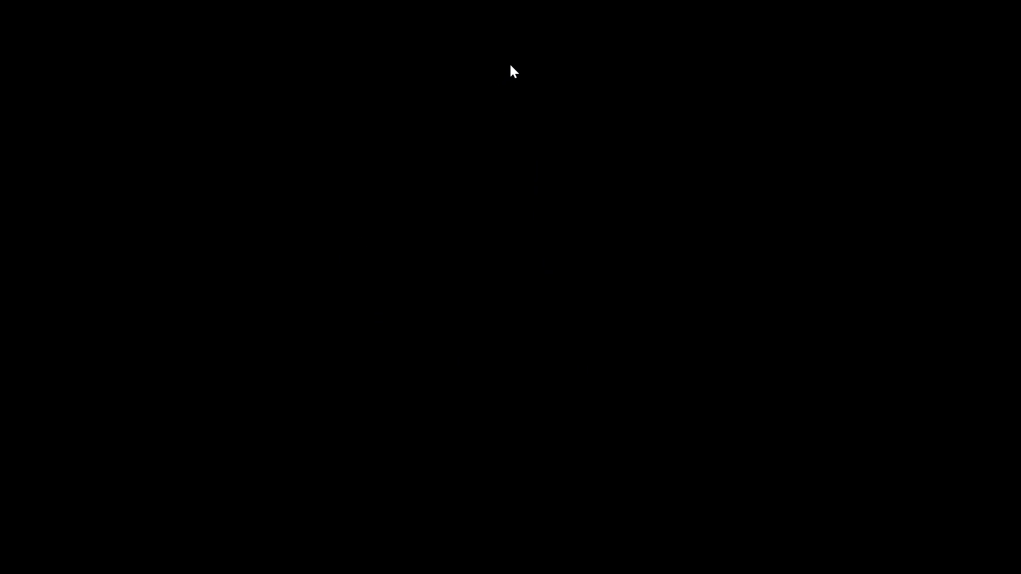
{"action": "left_click", "coordinate": [511, 63]}
{"action": "left_click", "coordinate": [579, 462]}
{"action": "left_click", "coordinate": [573, 432]}
Examine the layout's sheet area and its corners.
{"action": "scroll", "coordinate": [556, 412], "scroll_direction": "down", "scroll_amount": 2}
{"action": "middle_click_drag", "start_coordinate": [539, 390], "coordinate": [521, 338]}
{"action": "scroll", "coordinate": [427, 399], "scroll_direction": "up", "scroll_amount": 5}
{"action": "left_click", "coordinate": [438, 366]}
{"action": "left_click", "coordinate": [347, 446]}
{"action": "left_click_drag", "start_coordinate": [420, 411], "coordinate": [824, 166]}
{"action": "scroll", "coordinate": [692, 256], "scroll_direction": "down", "scroll_amount": 1}
{"action": "middle_click_drag", "start_coordinate": [614, 306], "coordinate": [105, 382]}
{"action": "scroll", "coordinate": [302, 335], "scroll_direction": "down", "scroll_amount": 4}
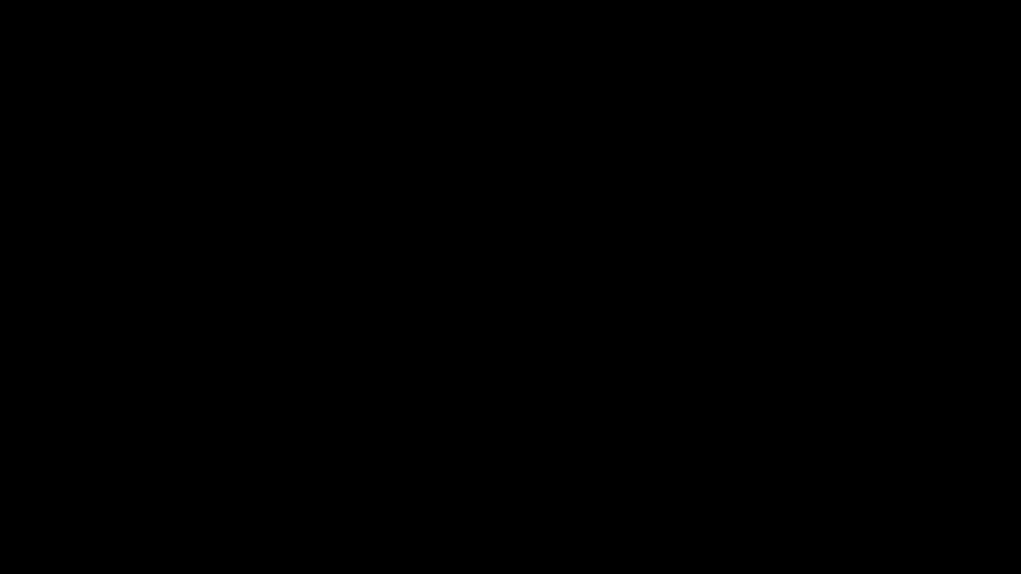
{"action": "left_click", "coordinate": [473, 226]}
{"action": "scroll", "coordinate": [350, 339], "scroll_direction": "up", "scroll_amount": 2}
{"action": "scroll", "coordinate": [163, 391], "scroll_direction": "up", "scroll_amount": 2}
{"action": "scroll", "coordinate": [241, 391], "scroll_direction": "up", "scroll_amount": 3}
{"action": "left_click_drag", "start_coordinate": [264, 266], "coordinate": [253, 272]}
{"action": "left_click", "coordinate": [168, 367]}
{"action": "left_click_drag", "start_coordinate": [235, 285], "coordinate": [273, 271]}
{"action": "left_click_drag", "start_coordinate": [273, 271], "coordinate": [497, 195]}
{"action": "left_click_drag", "start_coordinate": [275, 273], "coordinate": [265, 282]}
{"action": "left_click_drag", "start_coordinate": [265, 282], "coordinate": [268, 278]}
Create a new viewport in the layout with the VIEWPORTS command, defining its area by two opposite corners.
{"action": "left_click", "coordinate": [140, 380]}
{"action": "type", "text": "VI"}
{"action": "type", "text": "EWP"}
{"action": "type", "text": "ORTS"}
{"action": "key", "text": "Return"}
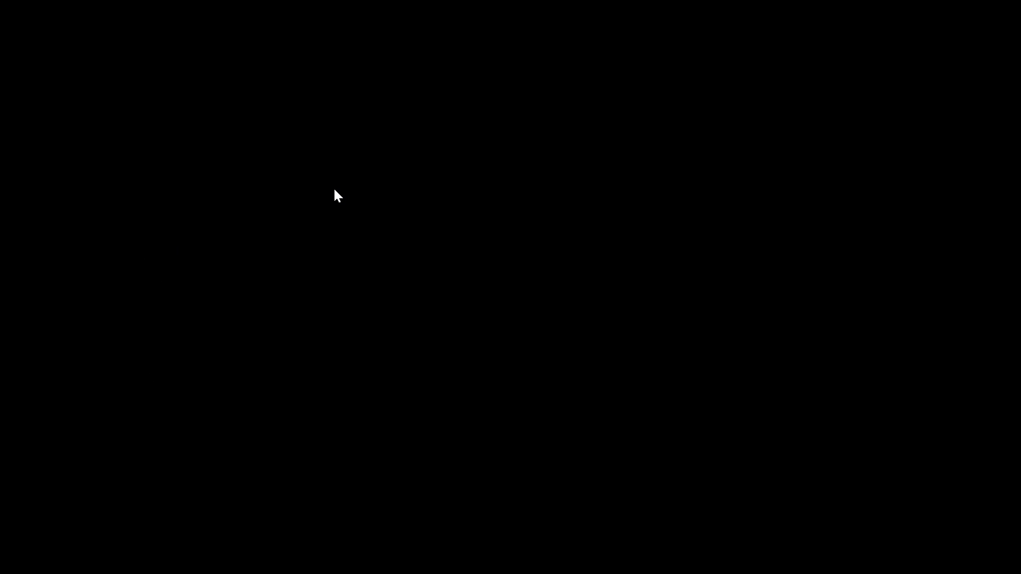
{"action": "left_click", "coordinate": [329, 192]}
{"action": "left_click", "coordinate": [560, 436]}
{"action": "left_click_drag", "start_coordinate": [236, 288], "coordinate": [298, 259]}
{"action": "left_click_drag", "start_coordinate": [298, 259], "coordinate": [681, 157]}
{"action": "scroll", "coordinate": [525, 237], "scroll_direction": "down", "scroll_amount": 2}
{"action": "middle_click_drag", "start_coordinate": [495, 250], "coordinate": [436, 282]}
{"action": "middle_click_drag", "start_coordinate": [436, 282], "coordinate": [124, 373]}
{"action": "scroll", "coordinate": [107, 376], "scroll_direction": "down", "scroll_amount": 2}
{"action": "scroll", "coordinate": [540, 218], "scroll_direction": "down", "scroll_amount": 2}
{"action": "middle_click_drag", "start_coordinate": [556, 225], "coordinate": [265, 405]}
{"action": "left_click", "coordinate": [369, 261]}
Select the unwanted objects in the layout, using several small selection areas and individual picks, and delete them.
{"action": "middle_click_drag", "start_coordinate": [296, 348], "coordinate": [343, 272]}
{"action": "scroll", "coordinate": [130, 385], "scroll_direction": "up", "scroll_amount": 4}
{"action": "left_click", "coordinate": [131, 374]}
{"action": "left_click", "coordinate": [100, 393]}
{"action": "scroll", "coordinate": [106, 364], "scroll_direction": "up", "scroll_amount": 2}
{"action": "left_click", "coordinate": [118, 351]}
{"action": "left_click", "coordinate": [84, 412]}
{"action": "scroll", "coordinate": [115, 402], "scroll_direction": "down", "scroll_amount": 2}
{"action": "left_click", "coordinate": [136, 399]}
{"action": "left_click", "coordinate": [109, 417]}
{"action": "scroll", "coordinate": [111, 414], "scroll_direction": "down", "scroll_amount": 3}
{"action": "scroll", "coordinate": [173, 404], "scroll_direction": "down", "scroll_amount": 1}
{"action": "scroll", "coordinate": [132, 409], "scroll_direction": "up", "scroll_amount": 8}
{"action": "left_click", "coordinate": [144, 300]}
{"action": "left_click", "coordinate": [88, 432]}
{"action": "scroll", "coordinate": [235, 385], "scroll_direction": "down", "scroll_amount": 4}
{"action": "scroll", "coordinate": [297, 358], "scroll_direction": "down", "scroll_amount": 5}
{"action": "scroll", "coordinate": [355, 335], "scroll_direction": "up", "scroll_amount": 1}
{"action": "middle_click_drag", "start_coordinate": [344, 345], "coordinate": [314, 381]}
{"action": "scroll", "coordinate": [232, 424], "scroll_direction": "up", "scroll_amount": 3}
{"action": "scroll", "coordinate": [272, 358], "scroll_direction": "up", "scroll_amount": 3}
{"action": "scroll", "coordinate": [214, 350], "scroll_direction": "up", "scroll_amount": 4}
{"action": "scroll", "coordinate": [258, 366], "scroll_direction": "up", "scroll_amount": 1}
{"action": "middle_click_drag", "start_coordinate": [257, 366], "coordinate": [240, 444]}
{"action": "middle_click", "coordinate": [240, 444]}
{"action": "left_click_drag", "start_coordinate": [351, 269], "coordinate": [333, 297]}
{"action": "left_click", "coordinate": [221, 411]}
{"action": "scroll", "coordinate": [227, 395], "scroll_direction": "down", "scroll_amount": 8}
{"action": "middle_click_drag", "start_coordinate": [246, 386], "coordinate": [248, 345]}
{"action": "scroll", "coordinate": [252, 357], "scroll_direction": "up", "scroll_amount": 3}
{"action": "left_click_drag", "start_coordinate": [266, 348], "coordinate": [230, 387]}
{"action": "left_click", "coordinate": [193, 395]}
{"action": "left_click", "coordinate": [156, 400]}
{"action": "key", "text": "Delete"}
Move the selected layout object a short distance with the MOVE command, from a picked base point to a second point.
{"action": "scroll", "coordinate": [232, 346], "scroll_direction": "down", "scroll_amount": 5}
{"action": "scroll", "coordinate": [332, 350], "scroll_direction": "down", "scroll_amount": 2}
{"action": "middle_click_drag", "start_coordinate": [332, 350], "coordinate": [315, 378]}
{"action": "middle_click_drag", "start_coordinate": [315, 378], "coordinate": [314, 378]}
{"action": "scroll", "coordinate": [310, 370], "scroll_direction": "up", "scroll_amount": 2}
{"action": "left_click", "coordinate": [265, 374]}
{"action": "key", "text": "m"}
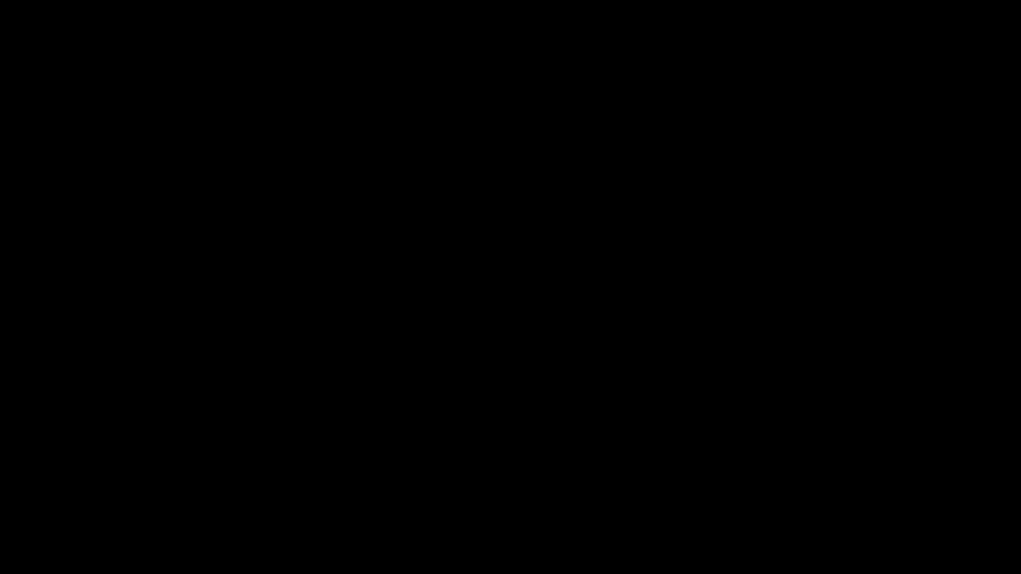
{"action": "key", "text": "Return"}
{"action": "left_click", "coordinate": [261, 376]}
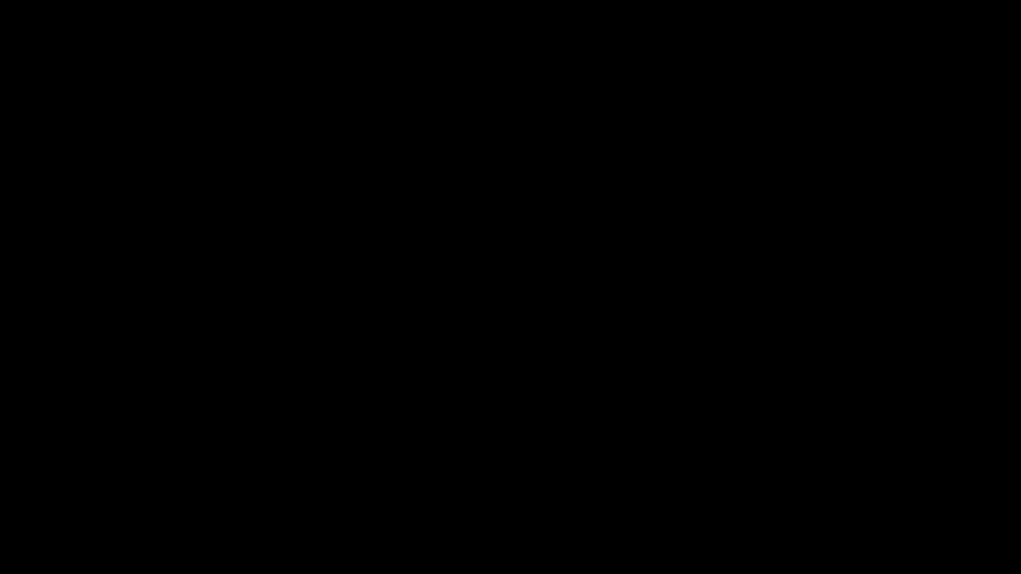
{"action": "left_click", "coordinate": [249, 386]}
Open the layout's page setup for modification and examine the whole sheet in a plot preview.
{"action": "scroll", "coordinate": [333, 398], "scroll_direction": "down", "scroll_amount": 2}
{"action": "scroll", "coordinate": [338, 378], "scroll_direction": "up", "scroll_amount": 2}
{"action": "middle_click_drag", "start_coordinate": [339, 361], "coordinate": [282, 373]}
{"action": "middle_click_drag", "start_coordinate": [282, 373], "coordinate": [297, 415]}
{"action": "middle_click_drag", "start_coordinate": [297, 415], "coordinate": [298, 375]}
{"action": "right_click", "coordinate": [113, 524]}
{"action": "left_click", "coordinate": [166, 327]}
{"action": "left_click", "coordinate": [444, 309]}
{"action": "left_click", "coordinate": [260, 459]}
{"action": "scroll", "coordinate": [536, 378], "scroll_direction": "up", "scroll_amount": 1}
{"action": "scroll", "coordinate": [497, 196], "scroll_direction": "up", "scroll_amount": 1}
{"action": "middle_click_drag", "start_coordinate": [490, 216], "coordinate": [500, 417]}
{"action": "middle_click_drag", "start_coordinate": [500, 417], "coordinate": [456, 142]}
{"action": "middle_click_drag", "start_coordinate": [456, 142], "coordinate": [459, 116]}
{"action": "middle_click_drag", "start_coordinate": [480, 337], "coordinate": [489, 235]}
{"action": "middle_click_drag", "start_coordinate": [489, 235], "coordinate": [546, 480]}
{"action": "scroll", "coordinate": [538, 375], "scroll_direction": "down", "scroll_amount": 1}
{"action": "scroll", "coordinate": [538, 381], "scroll_direction": "up", "scroll_amount": 1}
{"action": "scroll", "coordinate": [538, 381], "scroll_direction": "down", "scroll_amount": 1}
{"action": "middle_click_drag", "start_coordinate": [533, 370], "coordinate": [520, 264]}
{"action": "scroll", "coordinate": [522, 269], "scroll_direction": "up", "scroll_amount": 2}
{"action": "scroll", "coordinate": [522, 289], "scroll_direction": "down", "scroll_amount": 2}
{"action": "middle_click_drag", "start_coordinate": [512, 322], "coordinate": [525, 384]}
{"action": "left_click", "coordinate": [103, 32]}
{"action": "left_click", "coordinate": [615, 455]}
{"action": "key", "text": "Delete"}
Name the plot output file 35'X65'-GP and save it.
{"action": "type", "text": "35"}
{"action": "key", "text": "apostrophe"}
{"action": "key", "text": "x"}
{"action": "type", "text": "65"}
{"action": "type", "text": "'-"}
{"action": "type", "text": "GP"}
{"action": "left_click", "coordinate": [738, 420]}
Look over the page opened in Google Chrome, close it and return to AutoCAD.
{"action": "scroll", "coordinate": [660, 288], "scroll_direction": "down", "scroll_amount": 2}
{"action": "left_click", "coordinate": [1018, 3]}
{"action": "left_click", "coordinate": [1000, 14]}
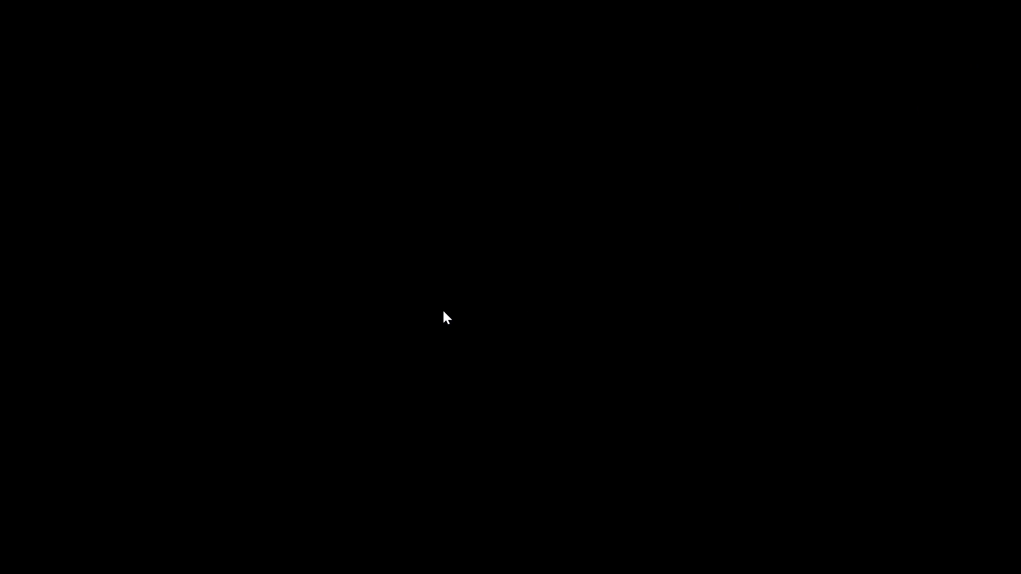
Clear the current entry and enter the name 35'X65'-GP.
{"action": "left_click", "coordinate": [443, 311]}
{"action": "key", "text": "Delete"}
{"action": "type", "text": "35"}
{"action": "key", "text": "apostrophe"}
{"action": "type", "text": "X65"}
{"action": "key", "text": "apostrophe"}
{"action": "type", "text": "-GP"}
{"action": "key", "text": "Return"}
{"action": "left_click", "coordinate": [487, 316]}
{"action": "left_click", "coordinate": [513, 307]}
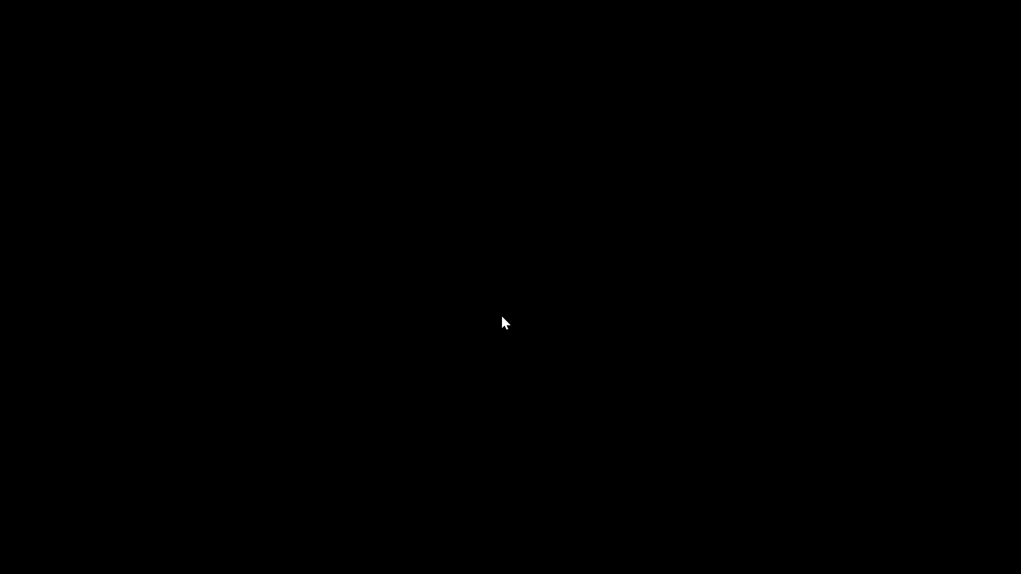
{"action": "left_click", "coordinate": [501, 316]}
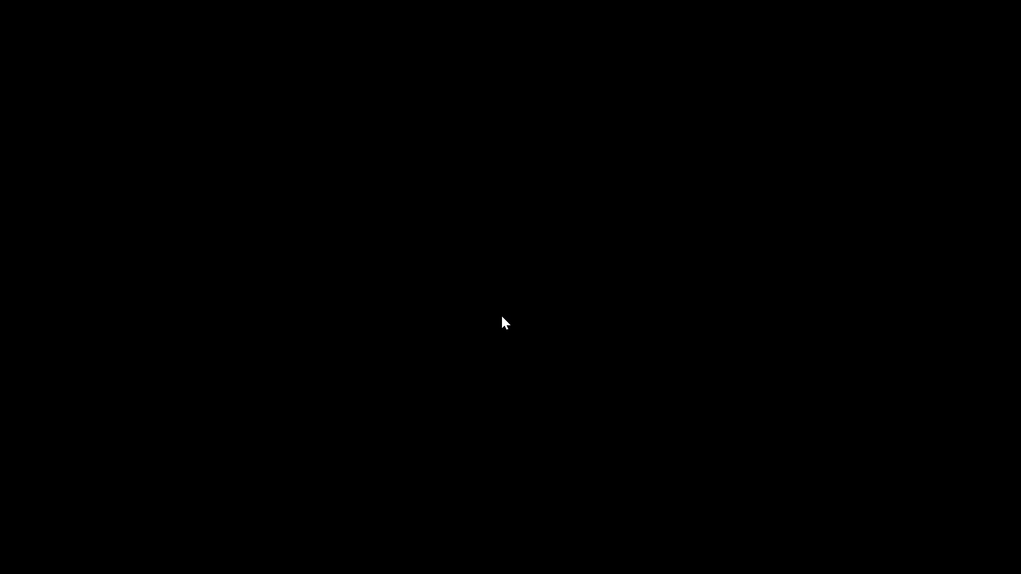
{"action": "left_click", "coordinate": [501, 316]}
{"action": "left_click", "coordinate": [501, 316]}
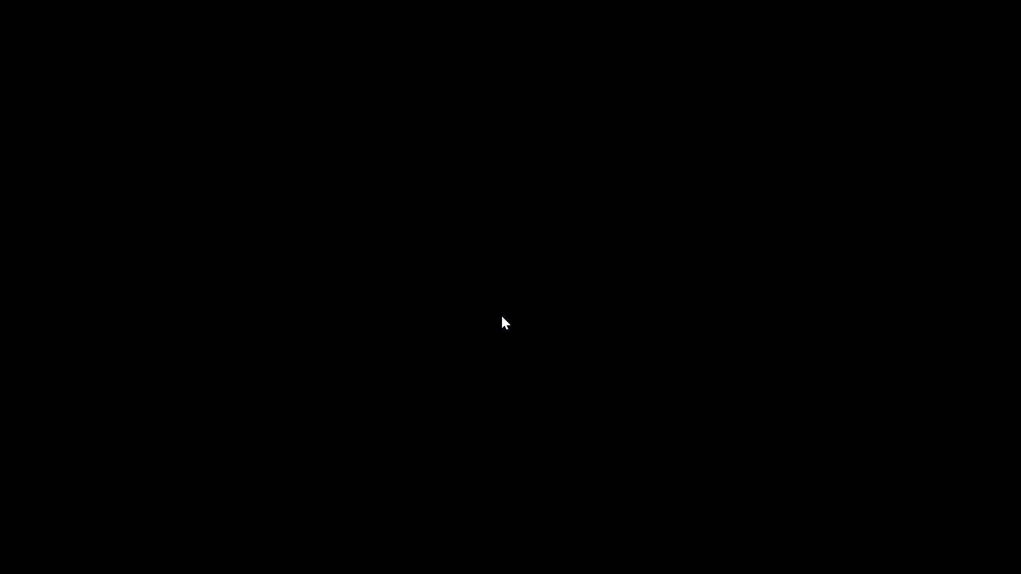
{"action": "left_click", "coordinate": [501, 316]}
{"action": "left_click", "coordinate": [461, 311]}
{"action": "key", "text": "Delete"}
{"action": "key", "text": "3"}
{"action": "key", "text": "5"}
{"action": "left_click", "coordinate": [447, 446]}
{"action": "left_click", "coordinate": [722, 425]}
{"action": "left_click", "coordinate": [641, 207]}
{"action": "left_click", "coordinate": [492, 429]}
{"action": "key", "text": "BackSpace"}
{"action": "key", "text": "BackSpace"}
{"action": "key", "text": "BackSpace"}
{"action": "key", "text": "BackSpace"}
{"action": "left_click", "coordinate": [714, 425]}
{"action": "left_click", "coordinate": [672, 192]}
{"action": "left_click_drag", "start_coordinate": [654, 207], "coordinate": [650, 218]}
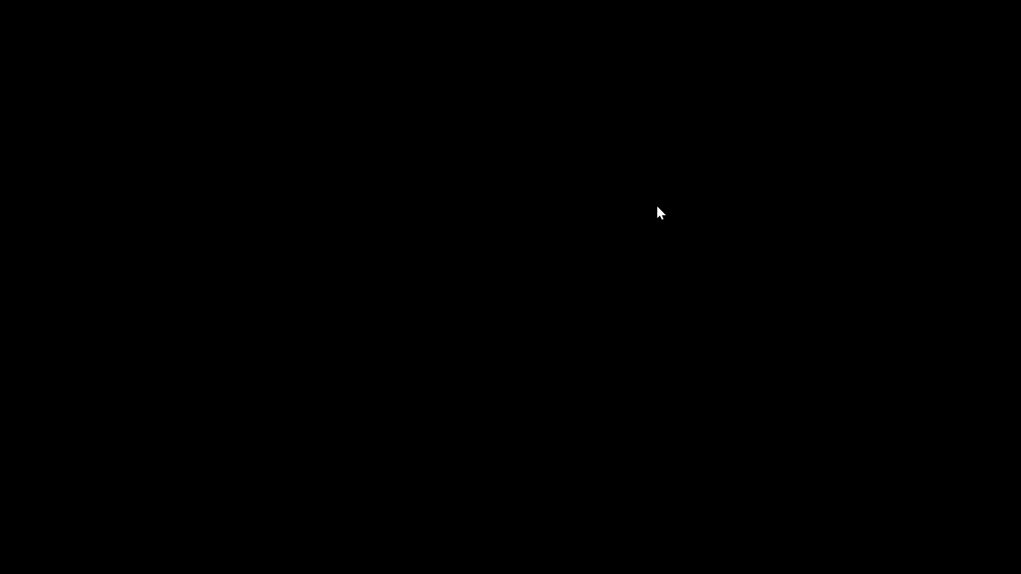
Replace the file name with 35'X65'-GROUND FLOOR PLAN and save.
{"action": "left_click", "coordinate": [656, 205]}
{"action": "key", "text": "Delete"}
{"action": "type", "text": "35"}
{"action": "key", "text": "apostrophe"}
{"action": "key", "text": "x"}
{"action": "key", "text": "6"}
{"action": "key", "text": "5"}
{"action": "key", "text": "apostrophe"}
{"action": "key", "text": "minus"}
{"action": "type", "text": "GROUNF"}
{"action": "key", "text": "BackSpace"}
{"action": "key", "text": "d"}
{"action": "key", "text": "space"}
{"action": "type", "text": "FLOOR PLA"}
{"action": "key", "text": "n"}
{"action": "left_click", "coordinate": [723, 422]}
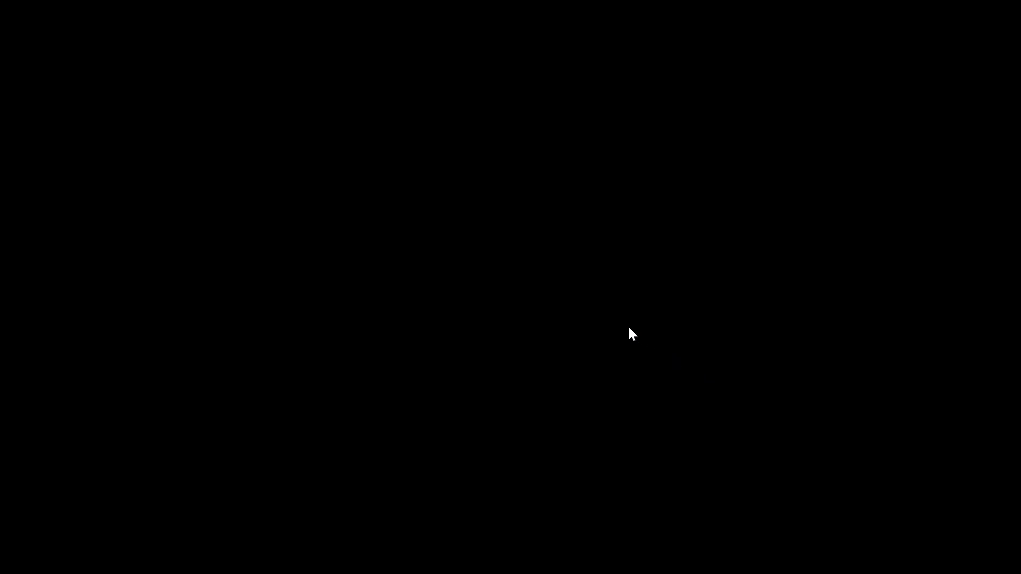